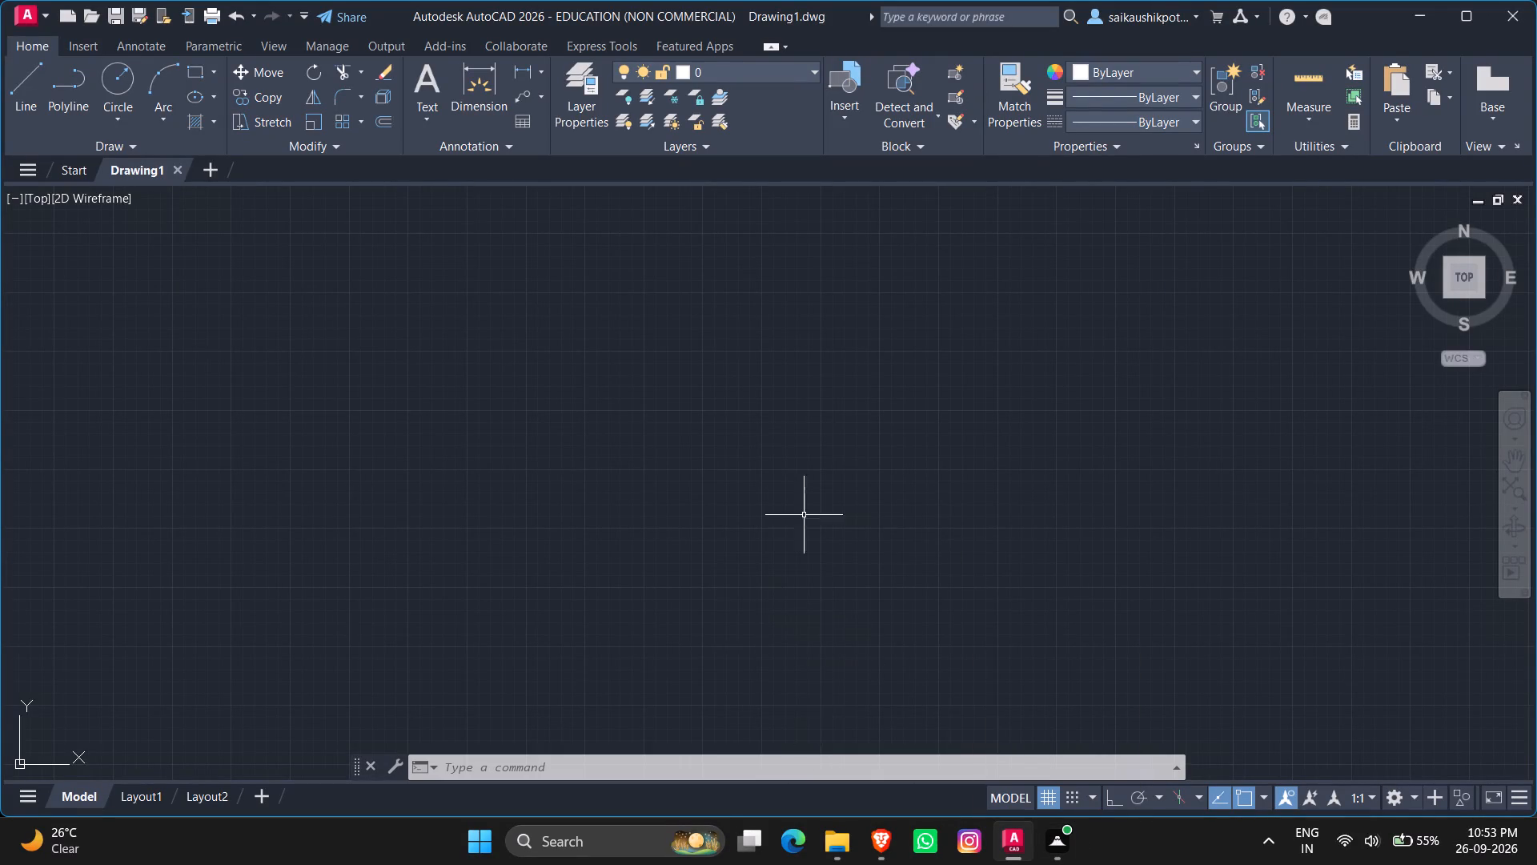
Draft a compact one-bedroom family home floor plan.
Set the drawing units to Engineering length type with Inches as the insertion scale.
key("Escape")
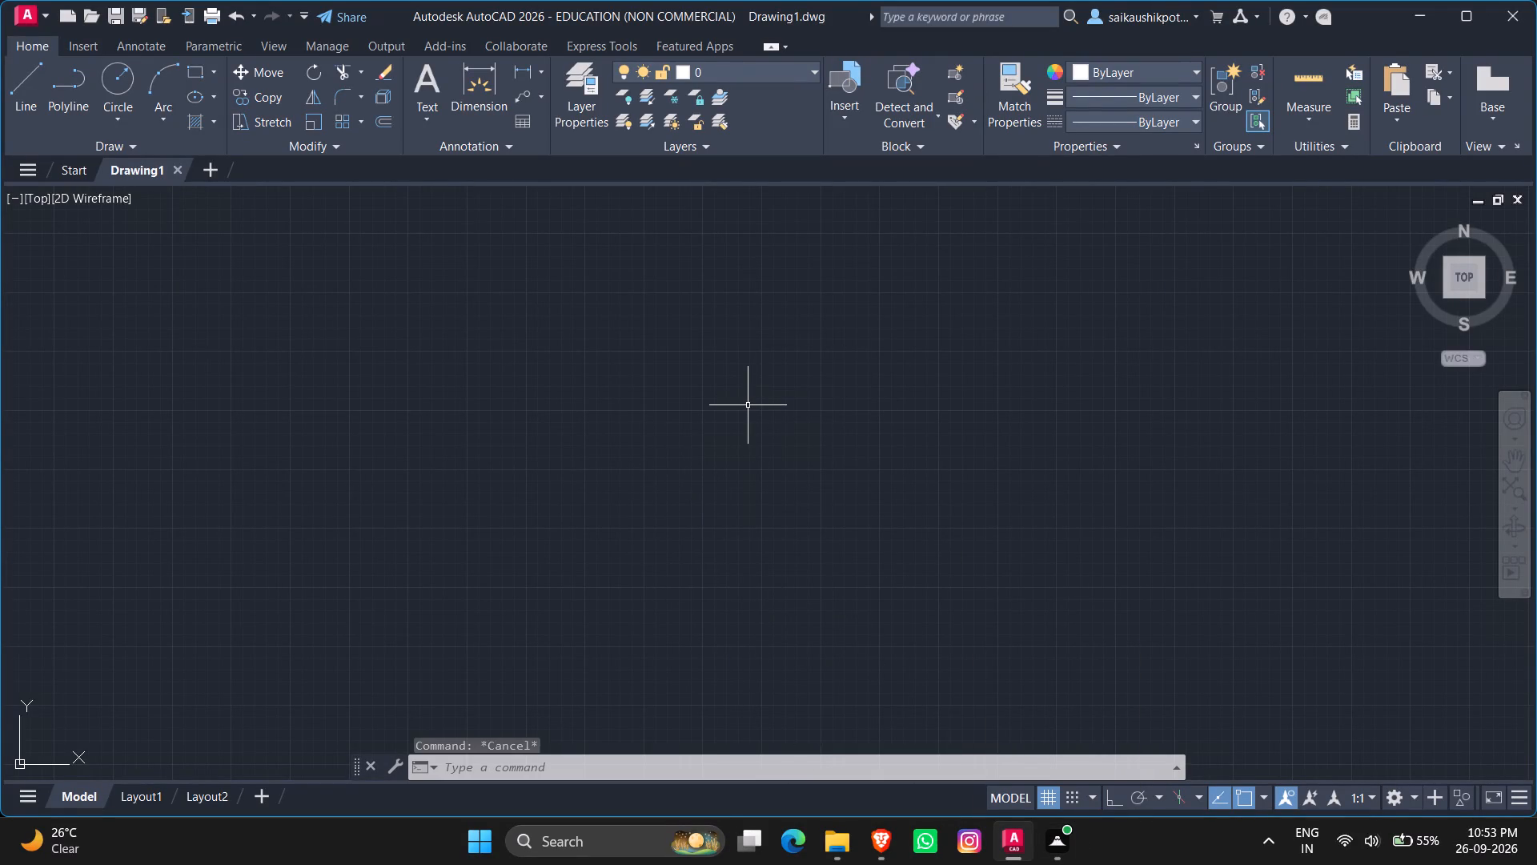
key("Escape")
key("Escape")
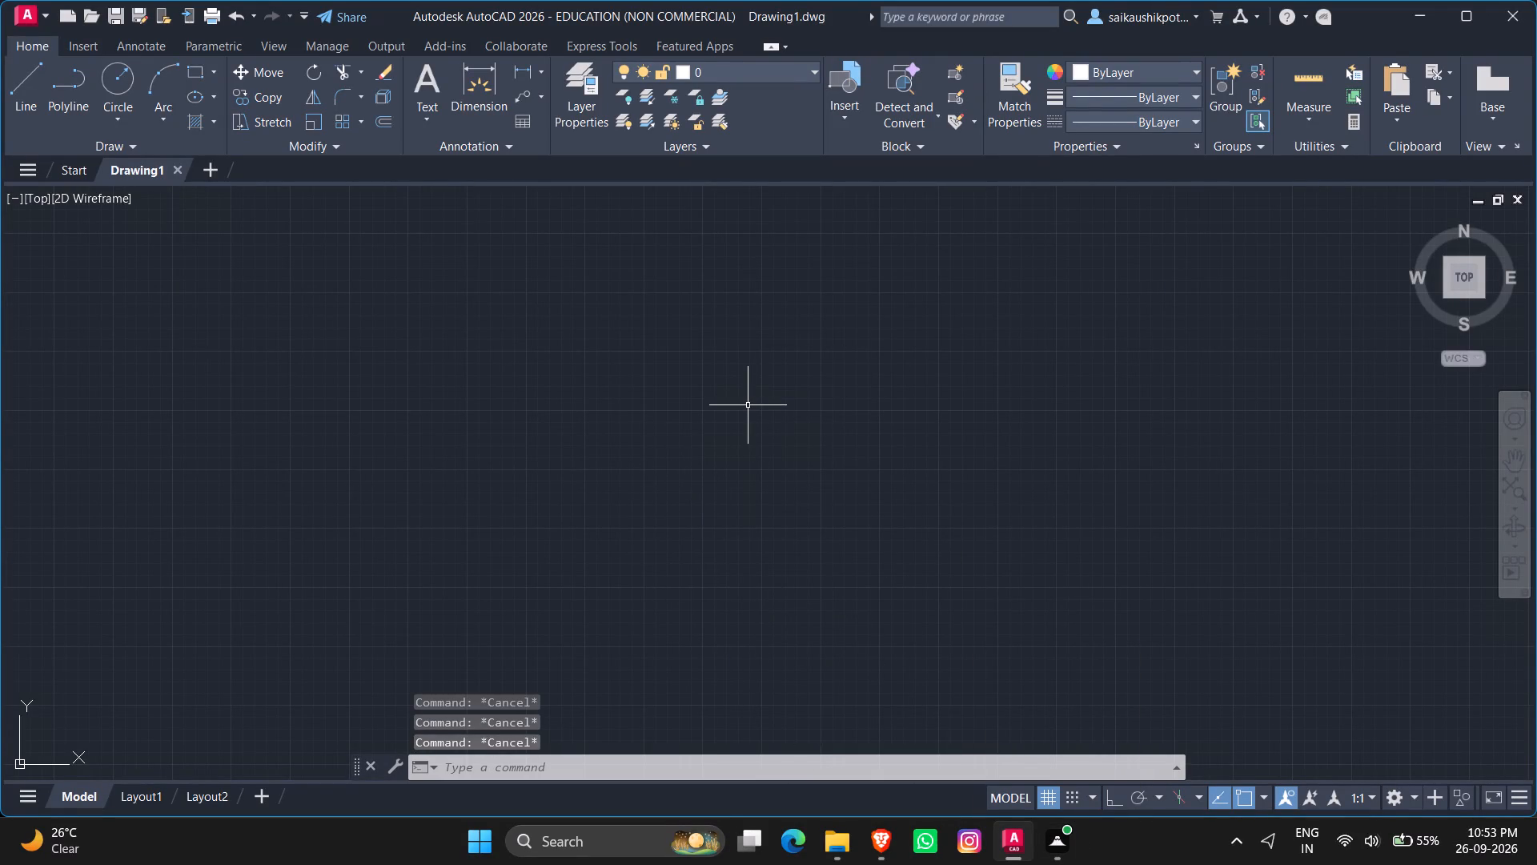
type("un")
key("Return")
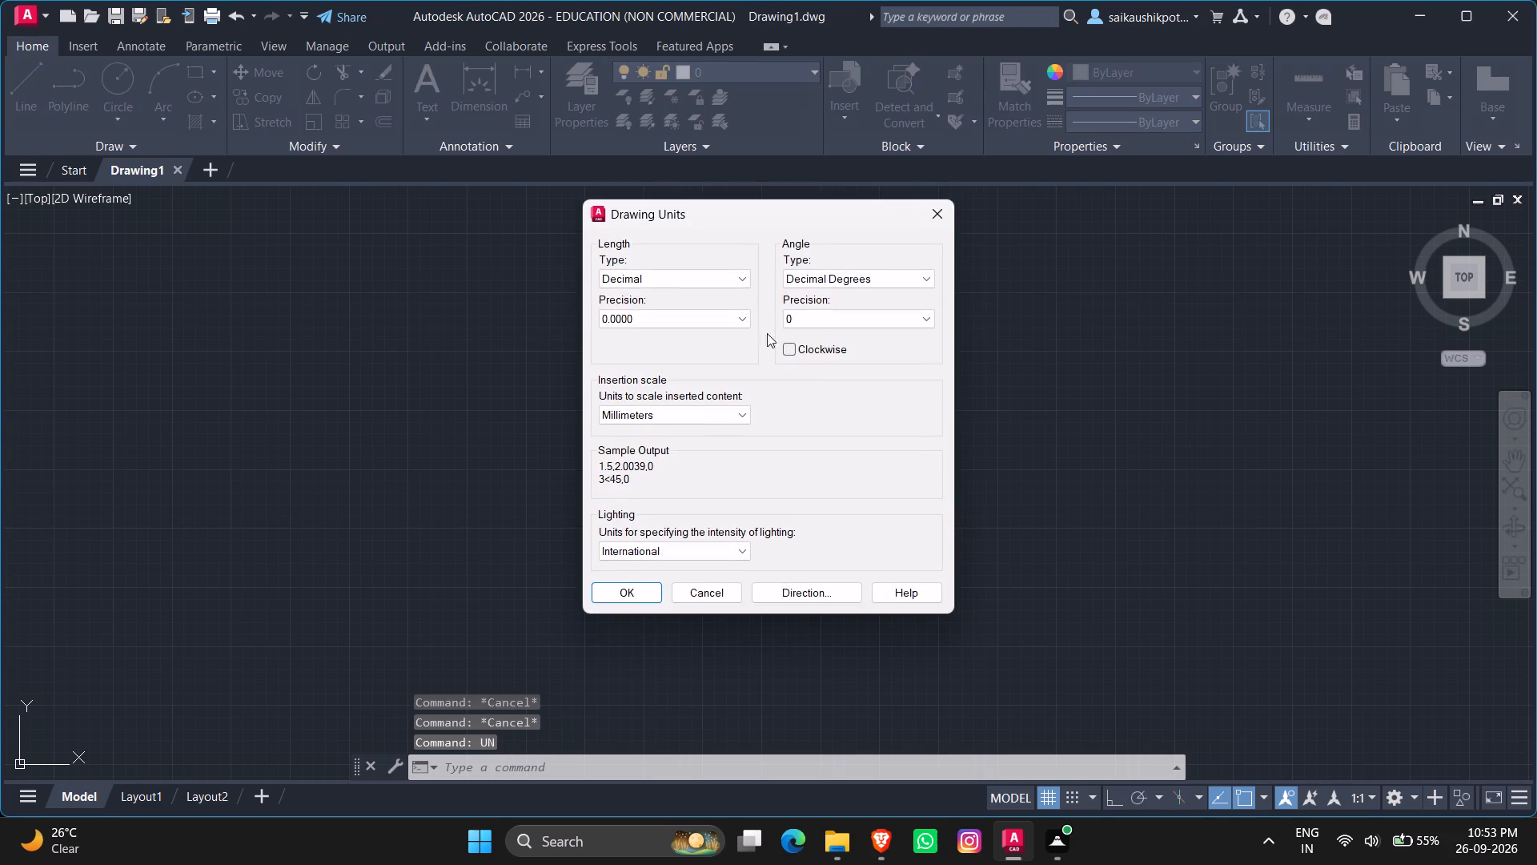
left_click(649, 279)
left_click(645, 324)
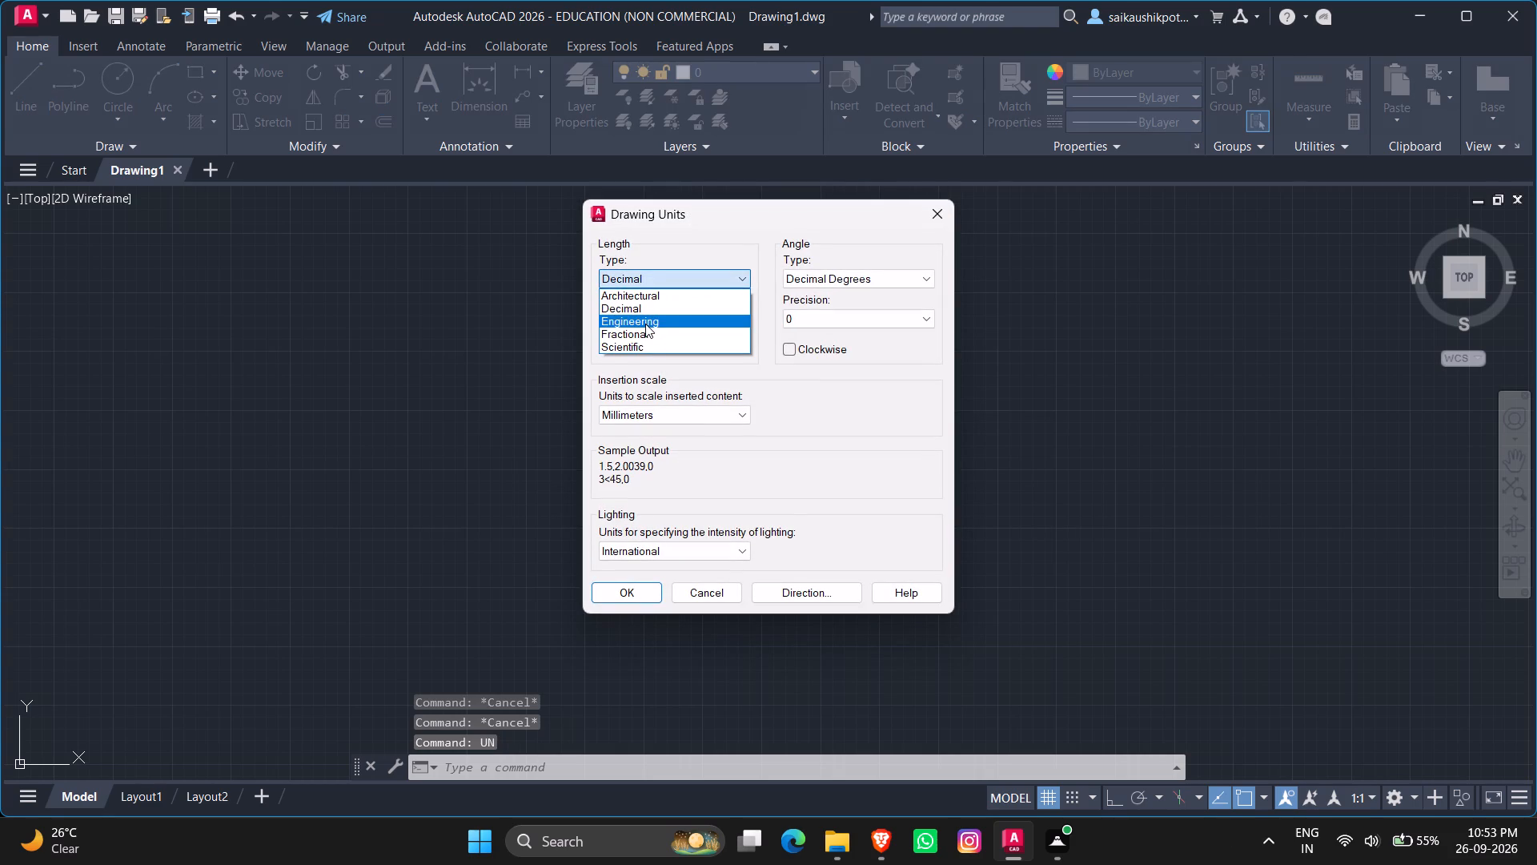
left_click(651, 413)
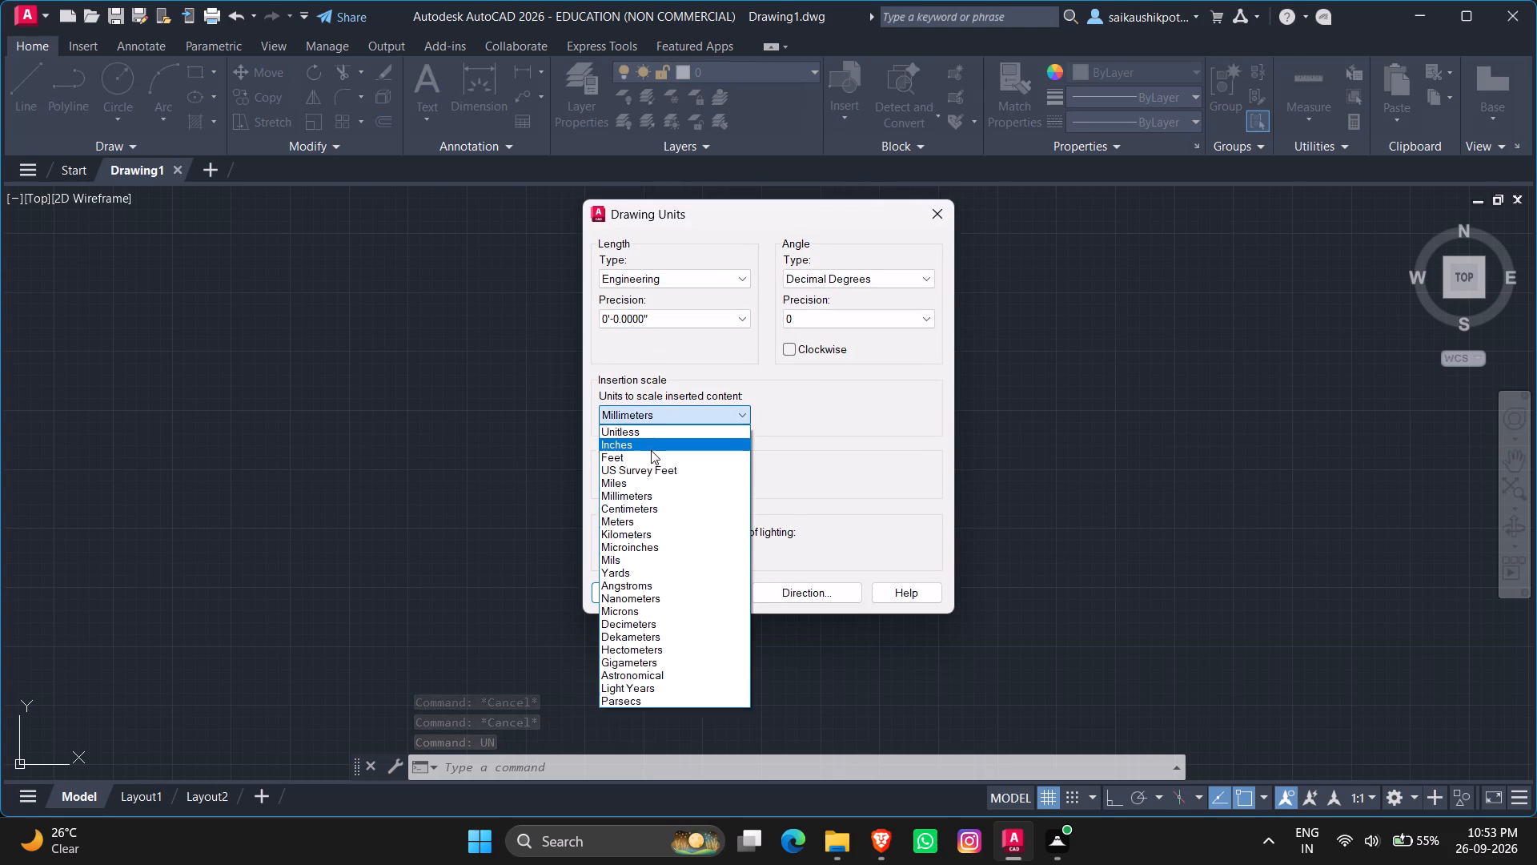
left_click(647, 448)
left_click(638, 596)
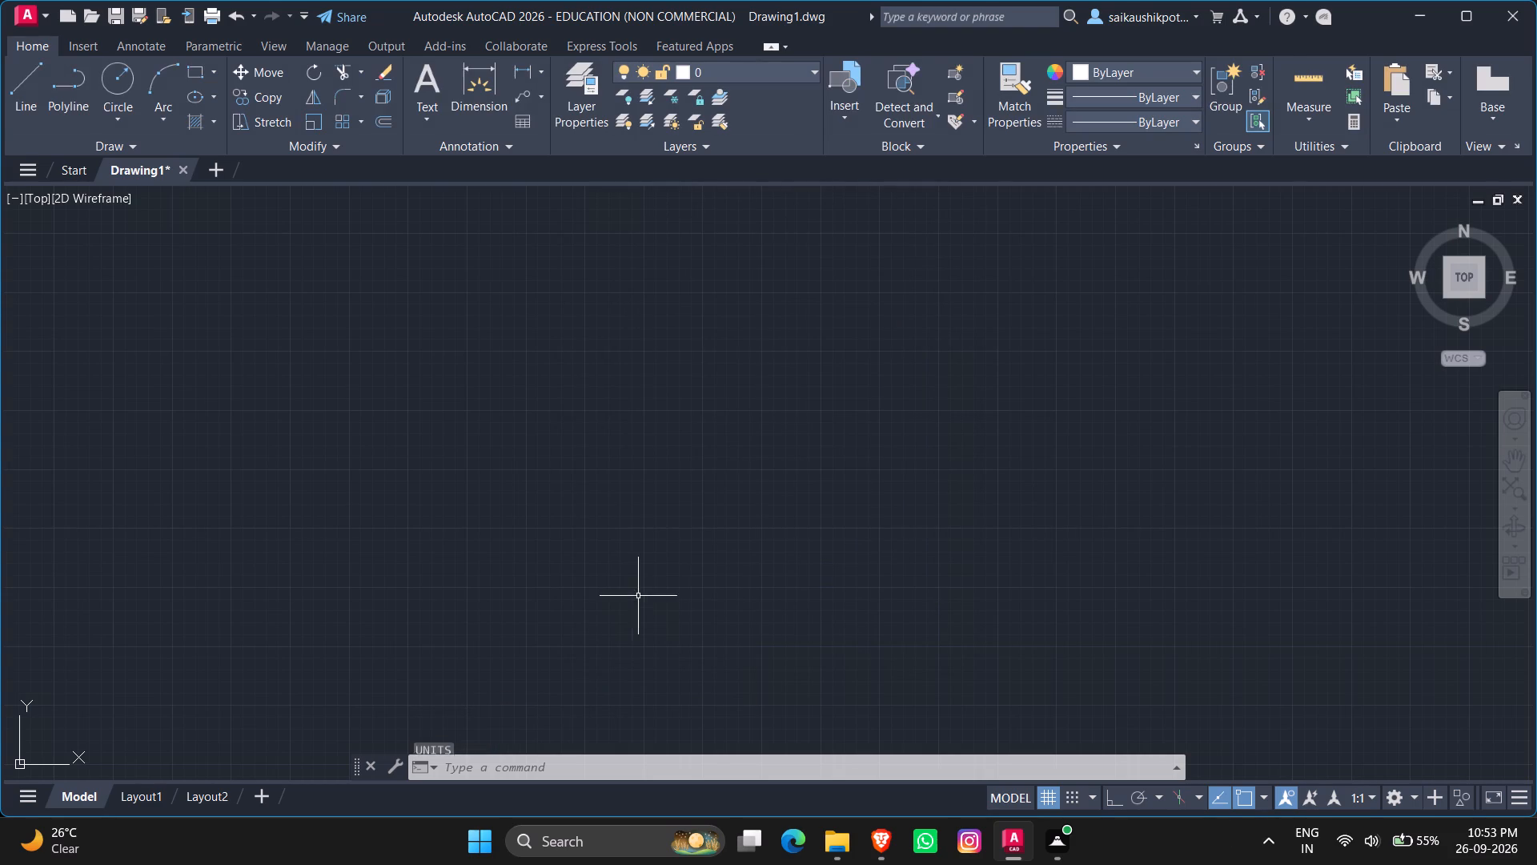
key("Escape")
key("Escape")
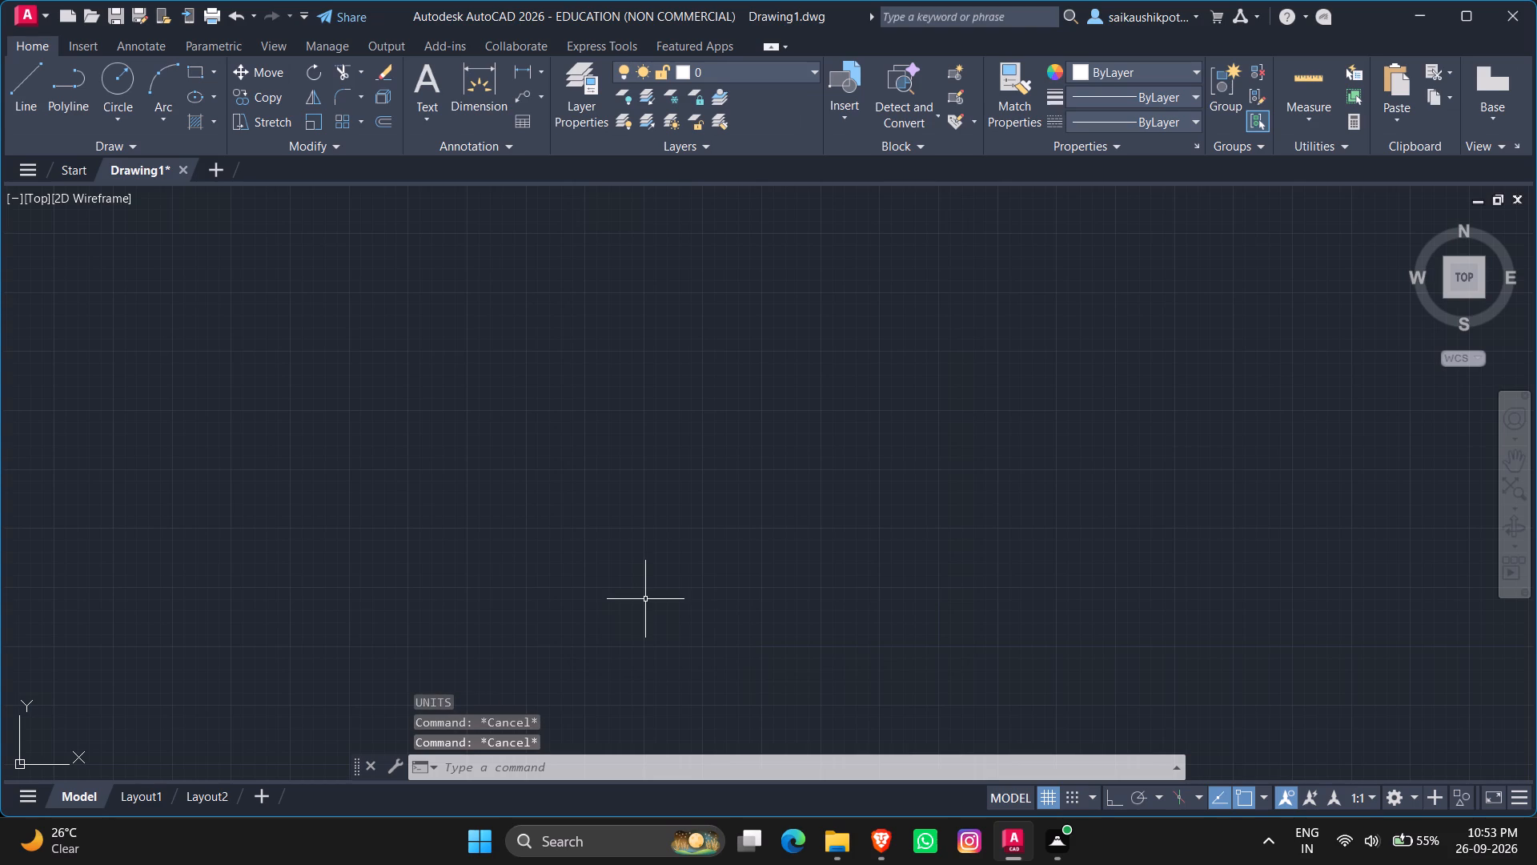
Set the model space limits from 0,0 to 100,100.
type("lim")
key("Return")
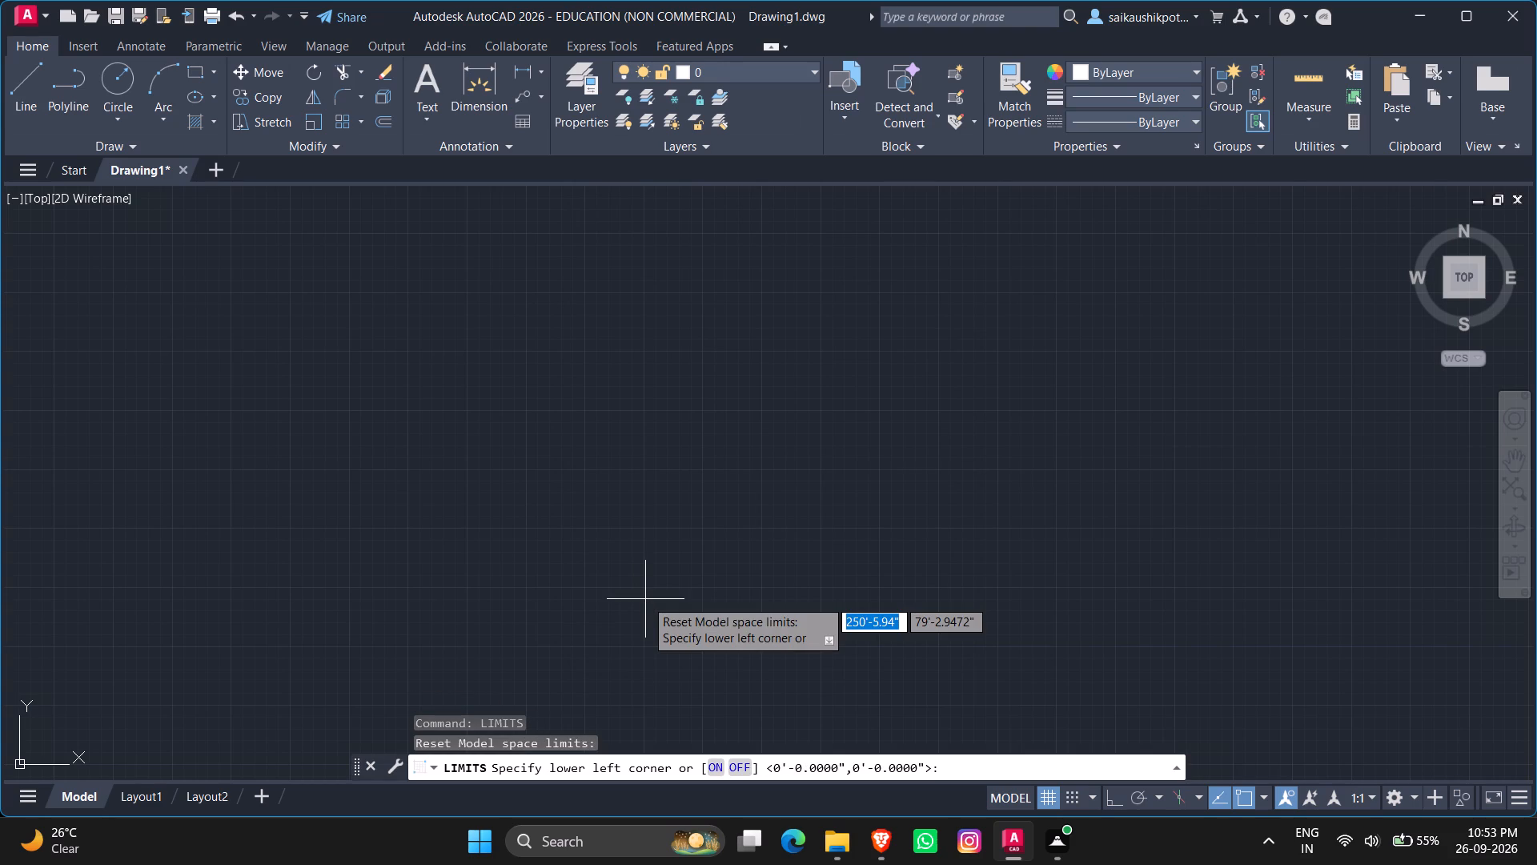
type("0,0")
key("Return")
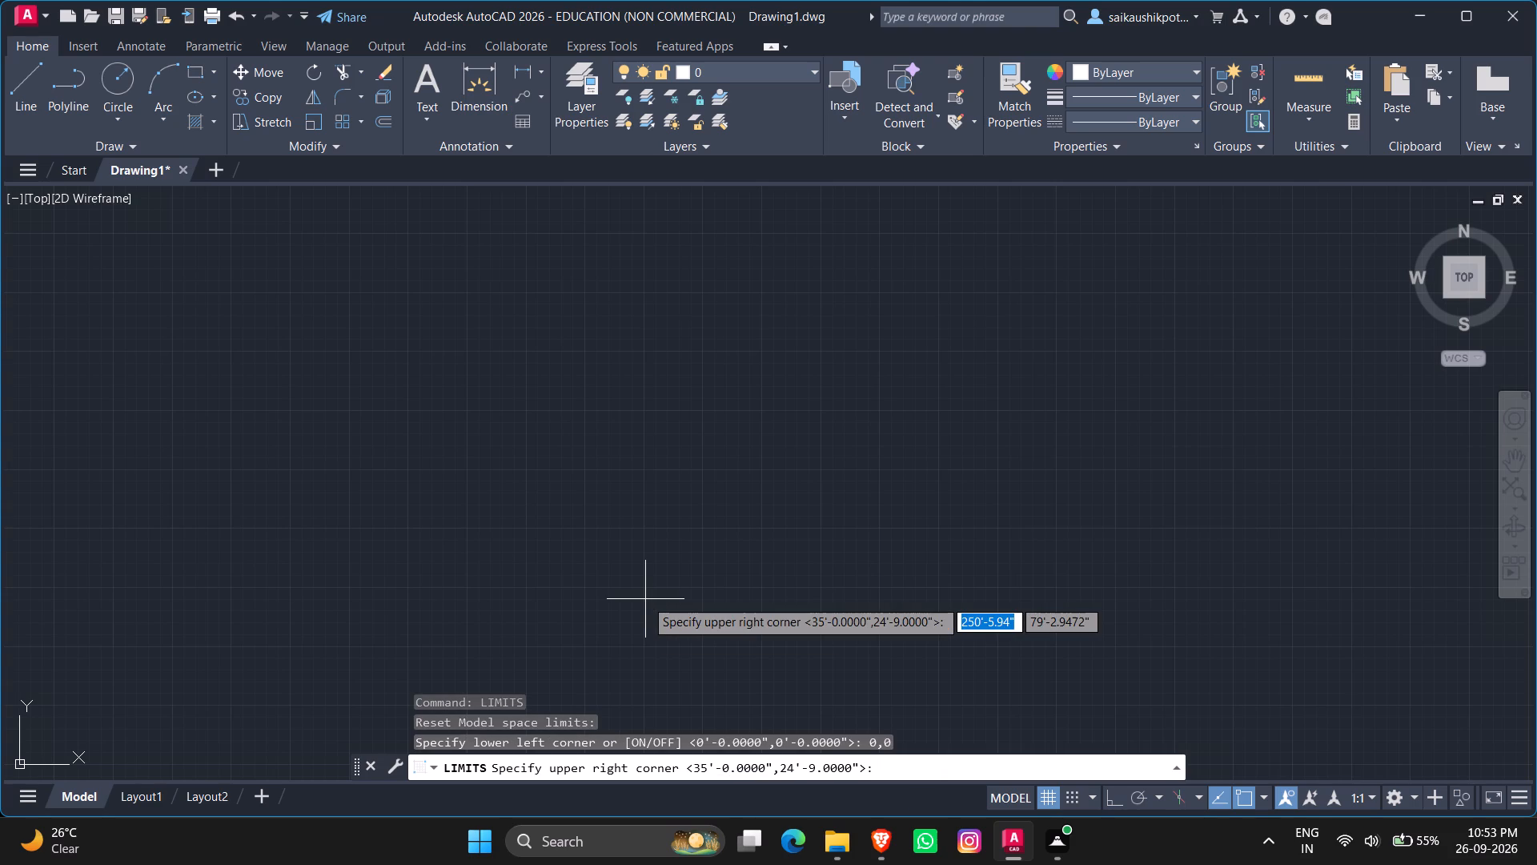
type("100,100")
key("Return")
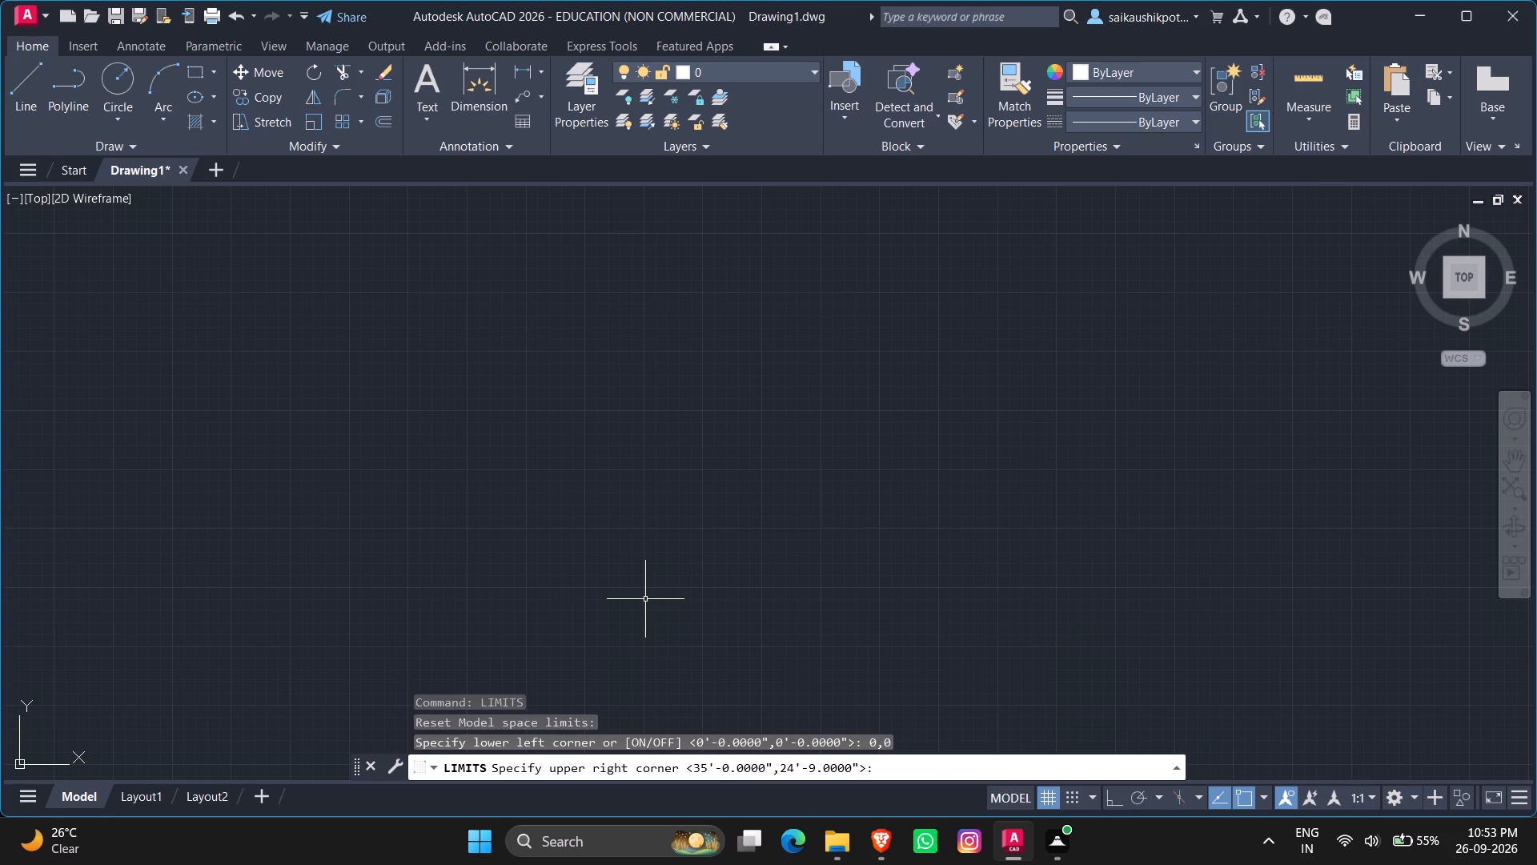
key("Escape")
key("Escape")
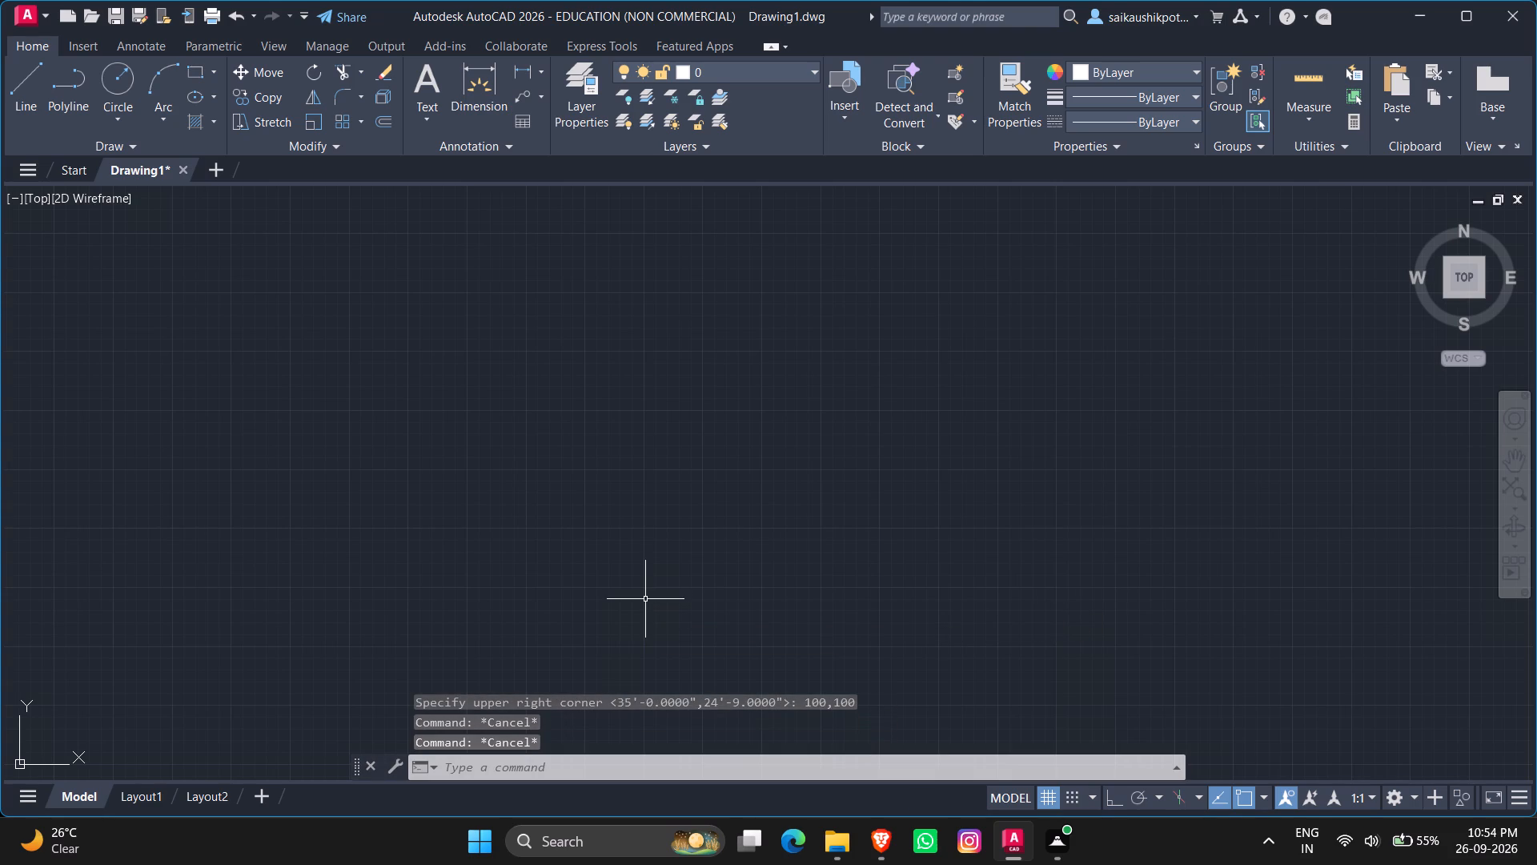
Modify the ISO-25 dimension style so its linear dimensions use the Engineering unit format.
type("dimsty")
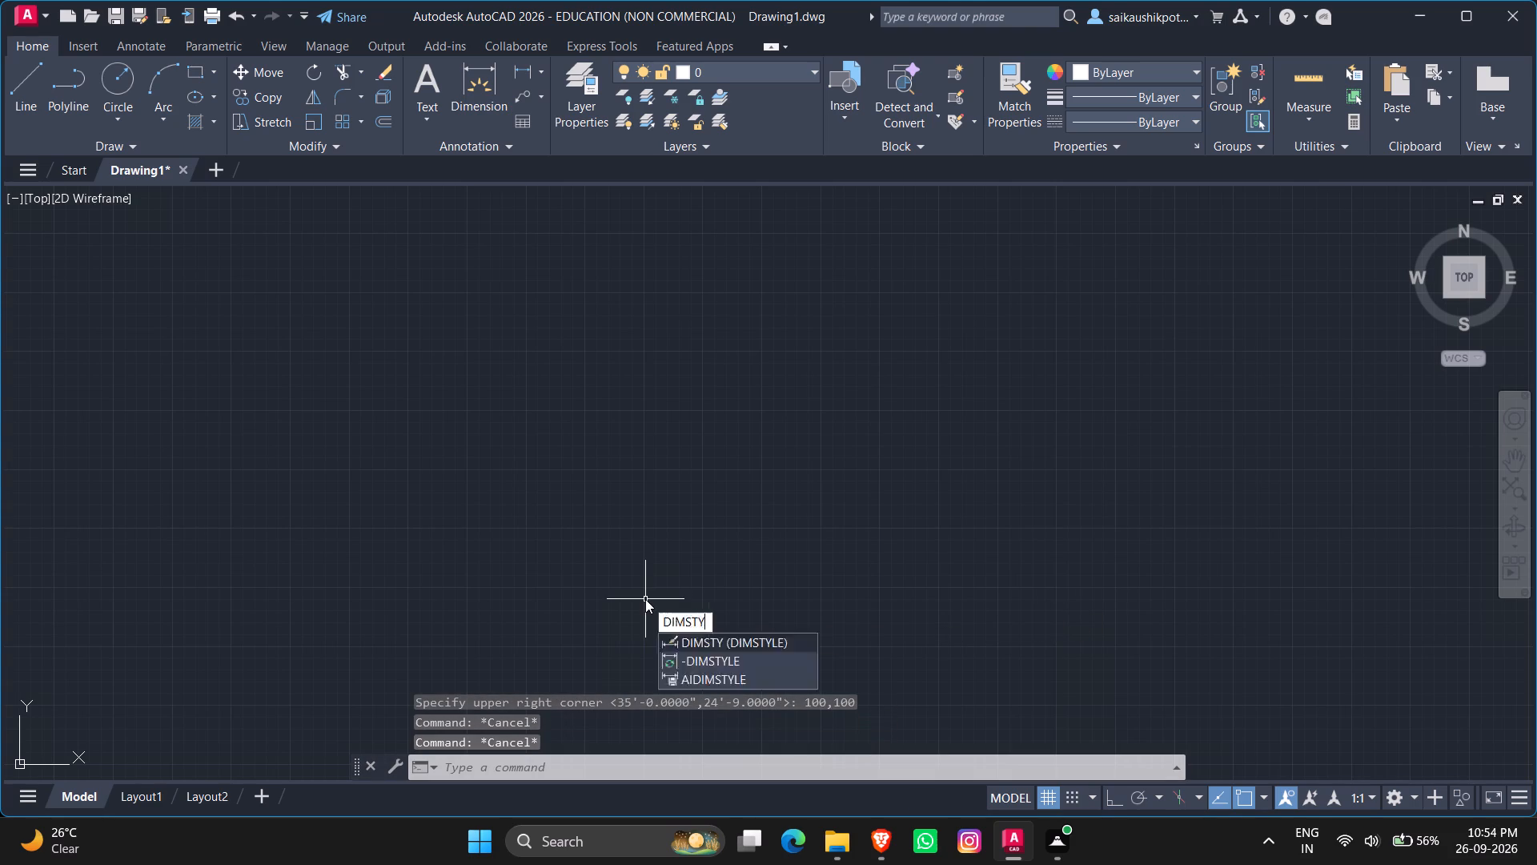
key("Return")
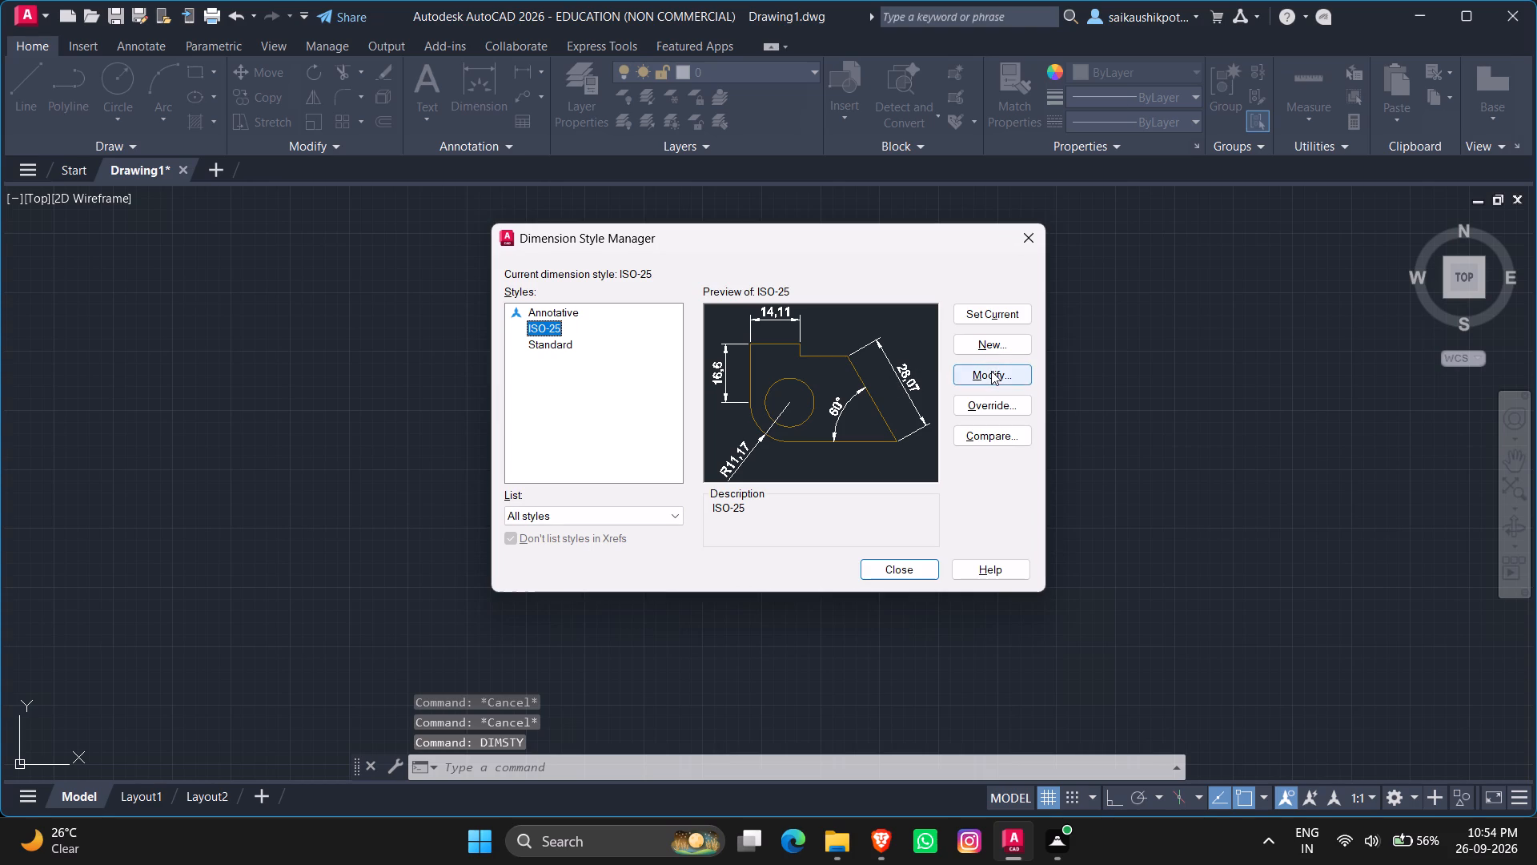
left_click(991, 371)
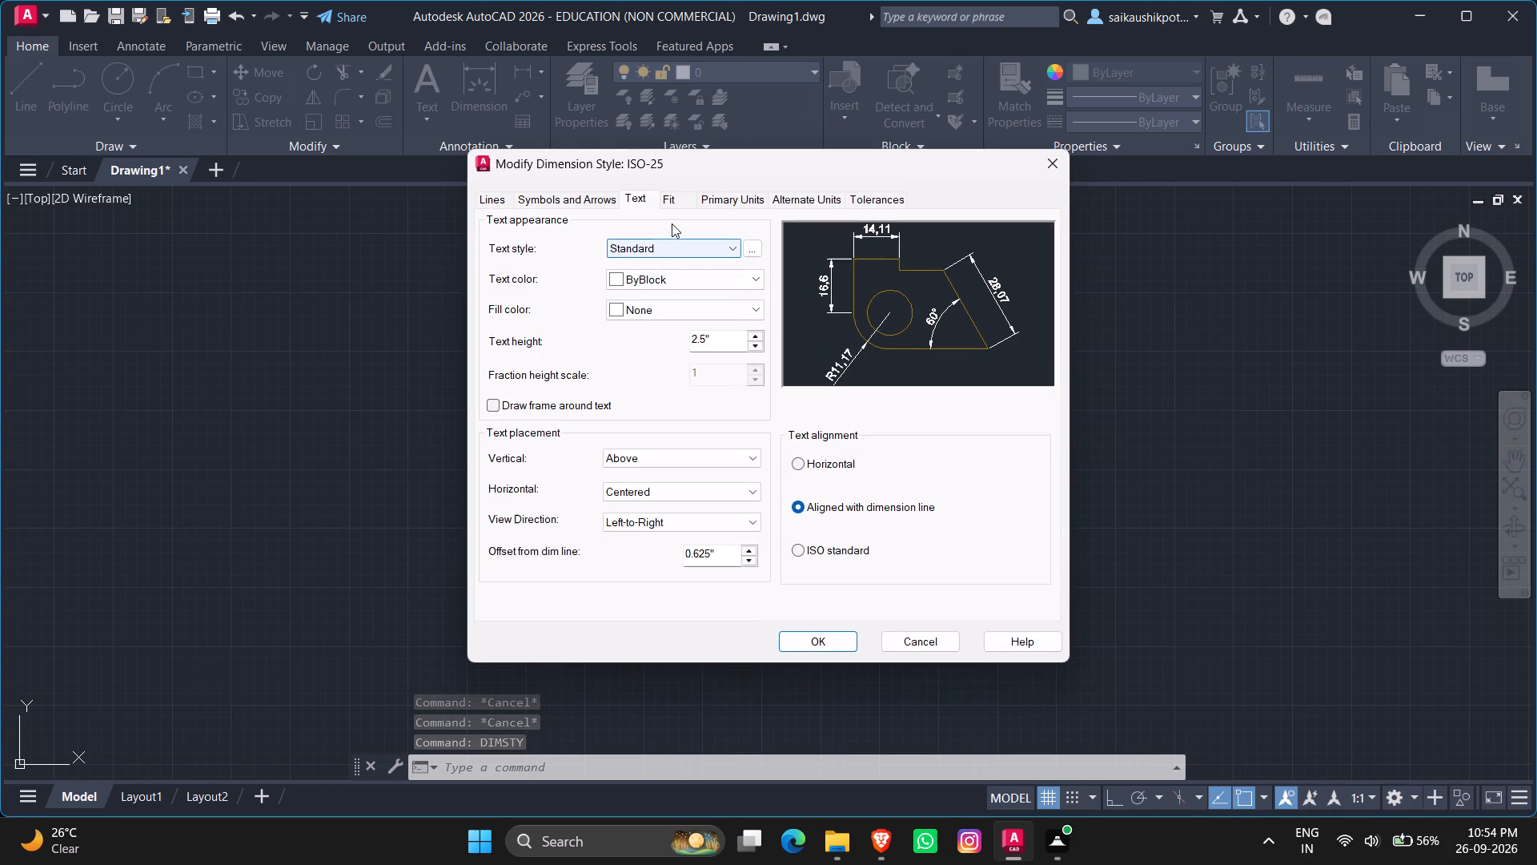
left_click(722, 201)
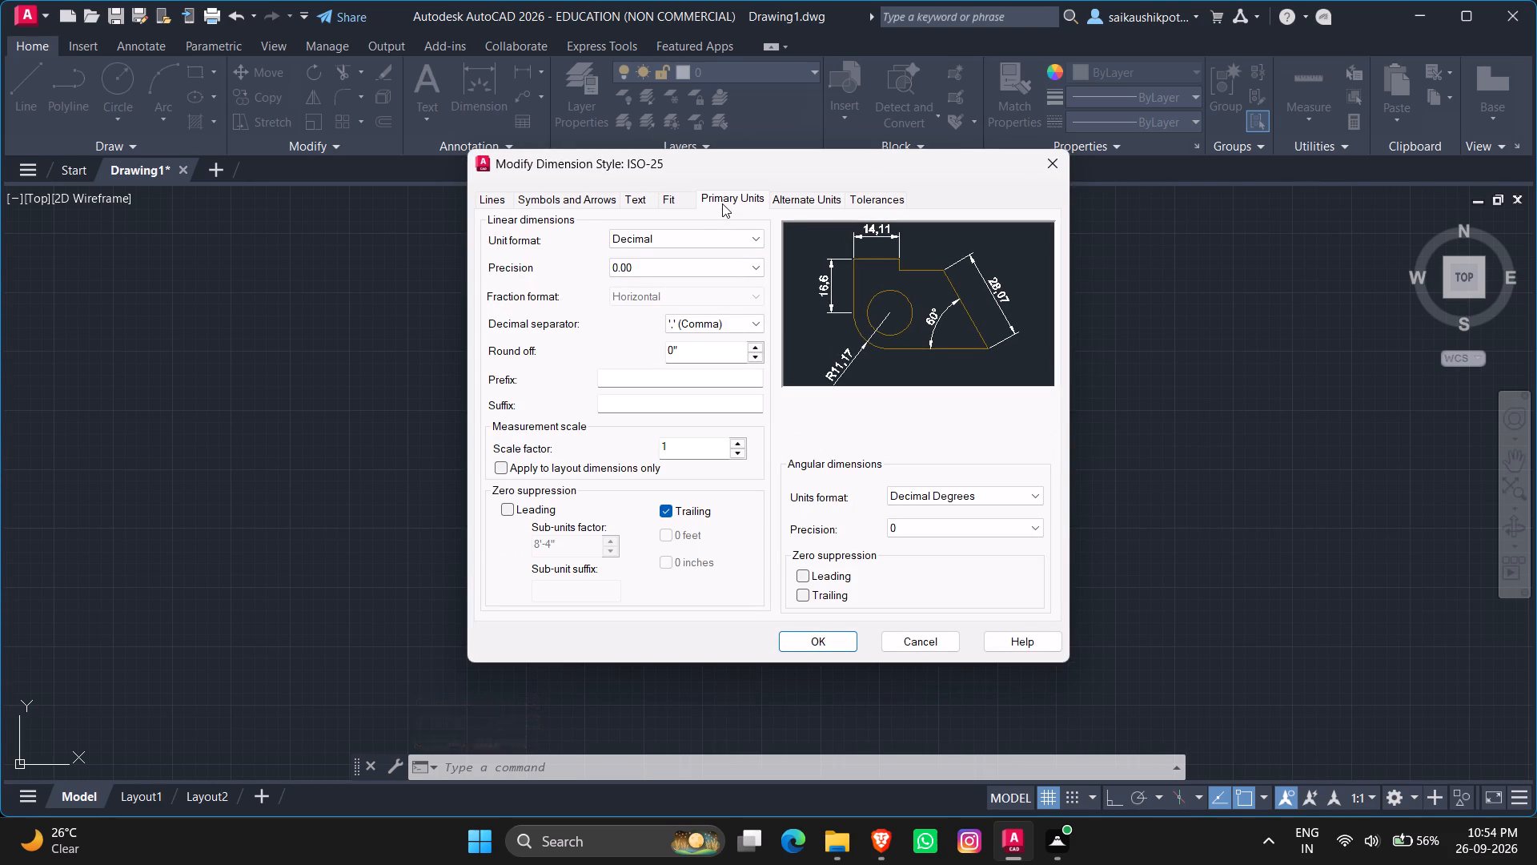
left_click(691, 239)
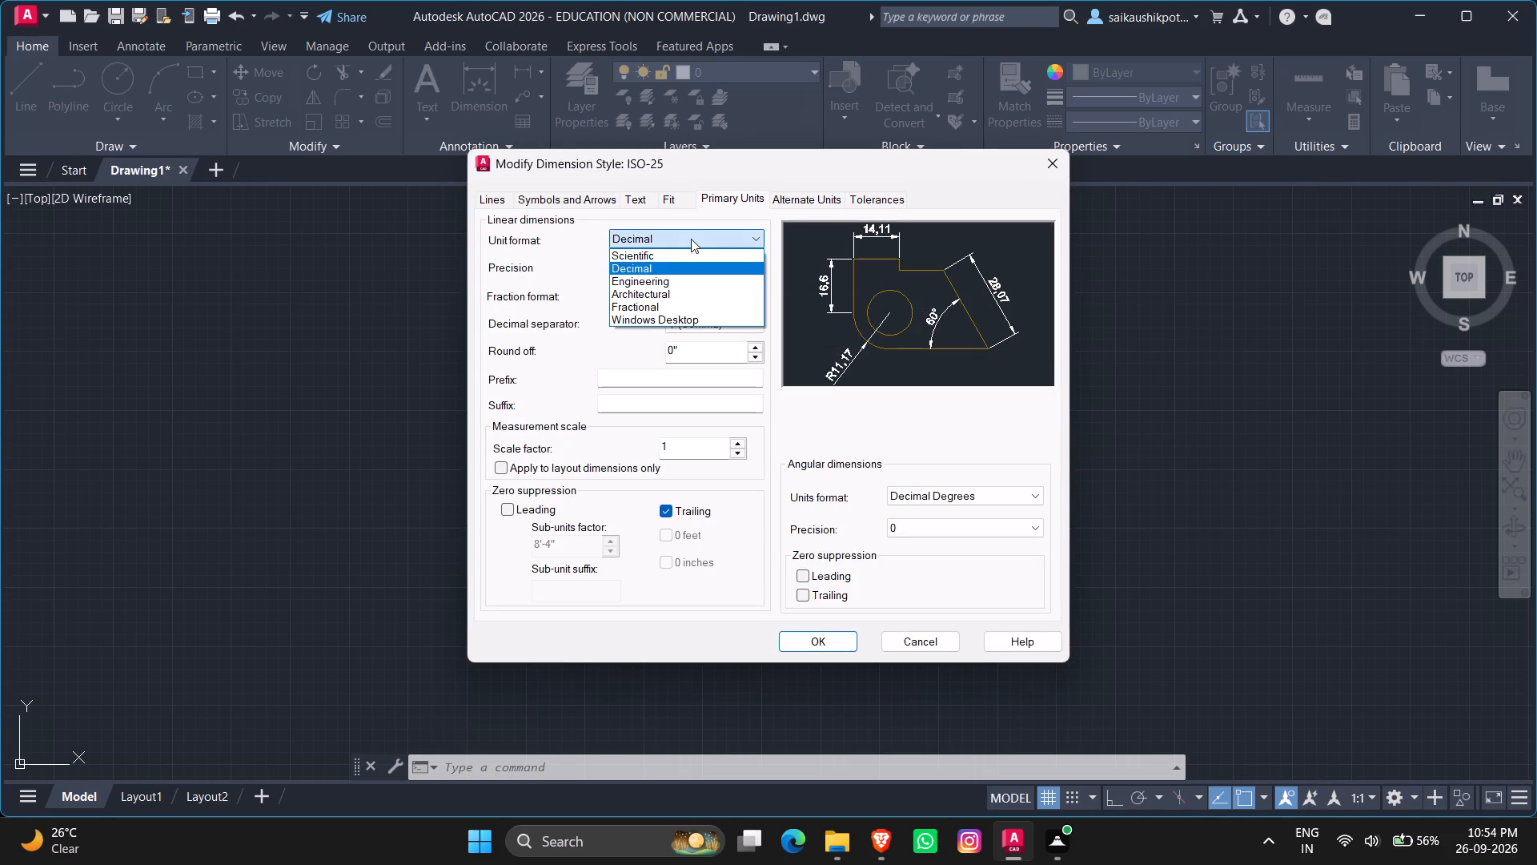
left_click(661, 283)
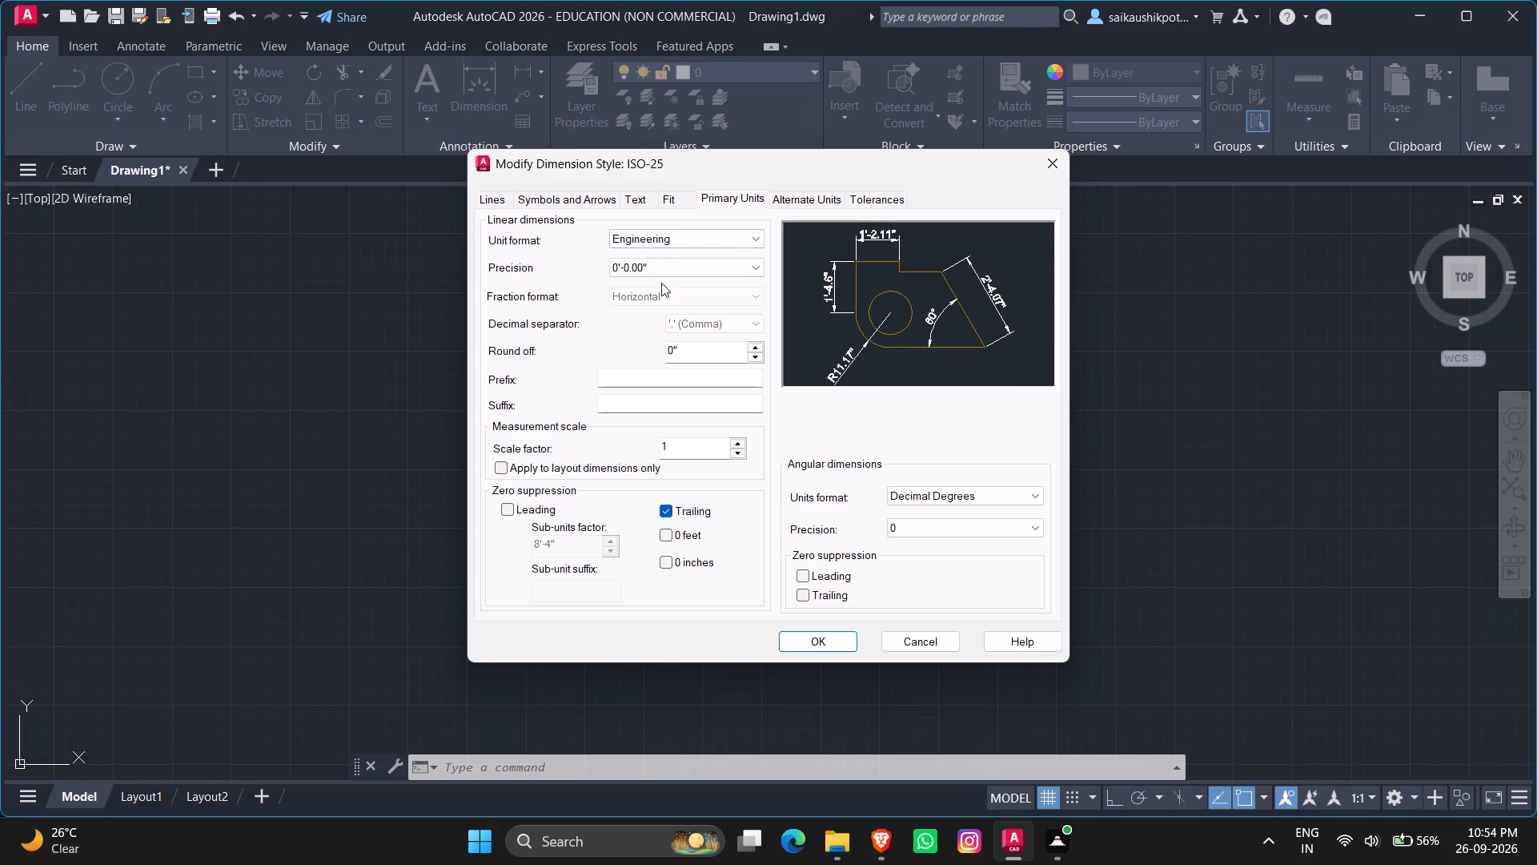
Set the dimension text height of the ISO-25 style to 1'.
left_click(636, 196)
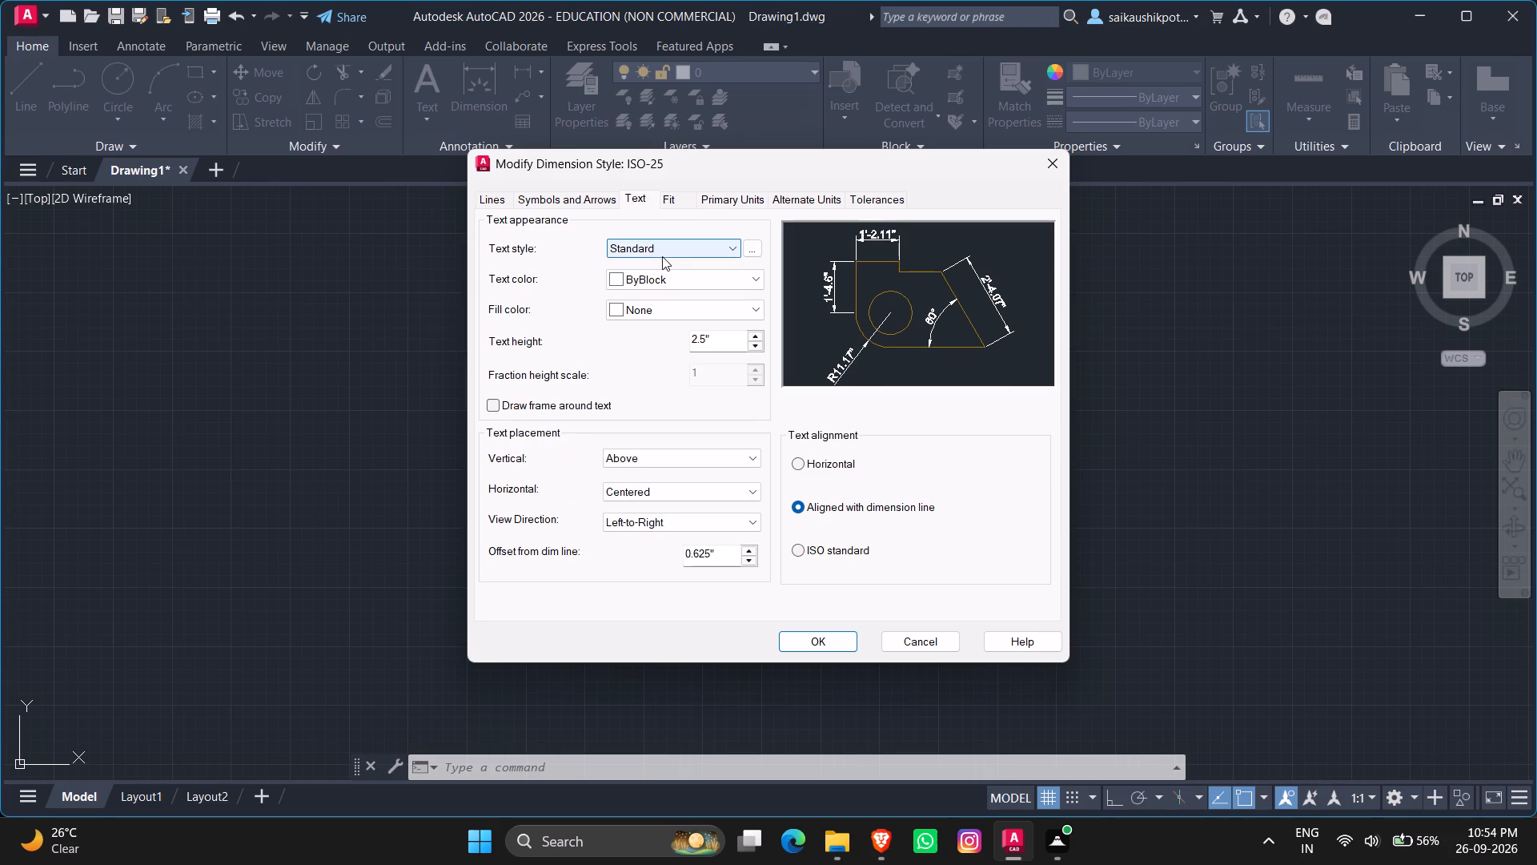
left_click(662, 256)
left_click(647, 250)
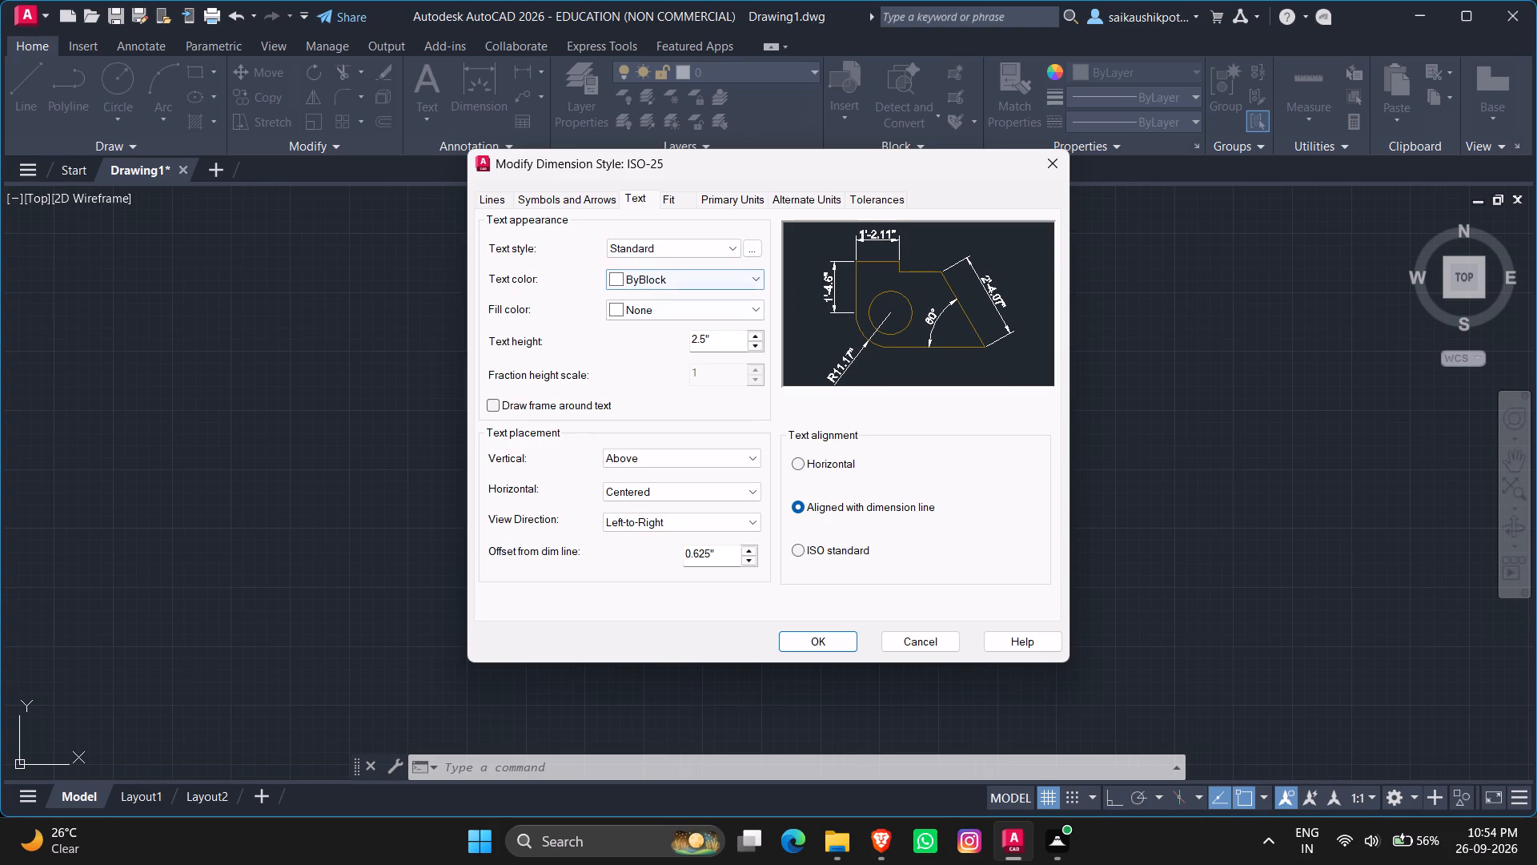
left_click_drag(718, 336, 610, 348)
type("1'")
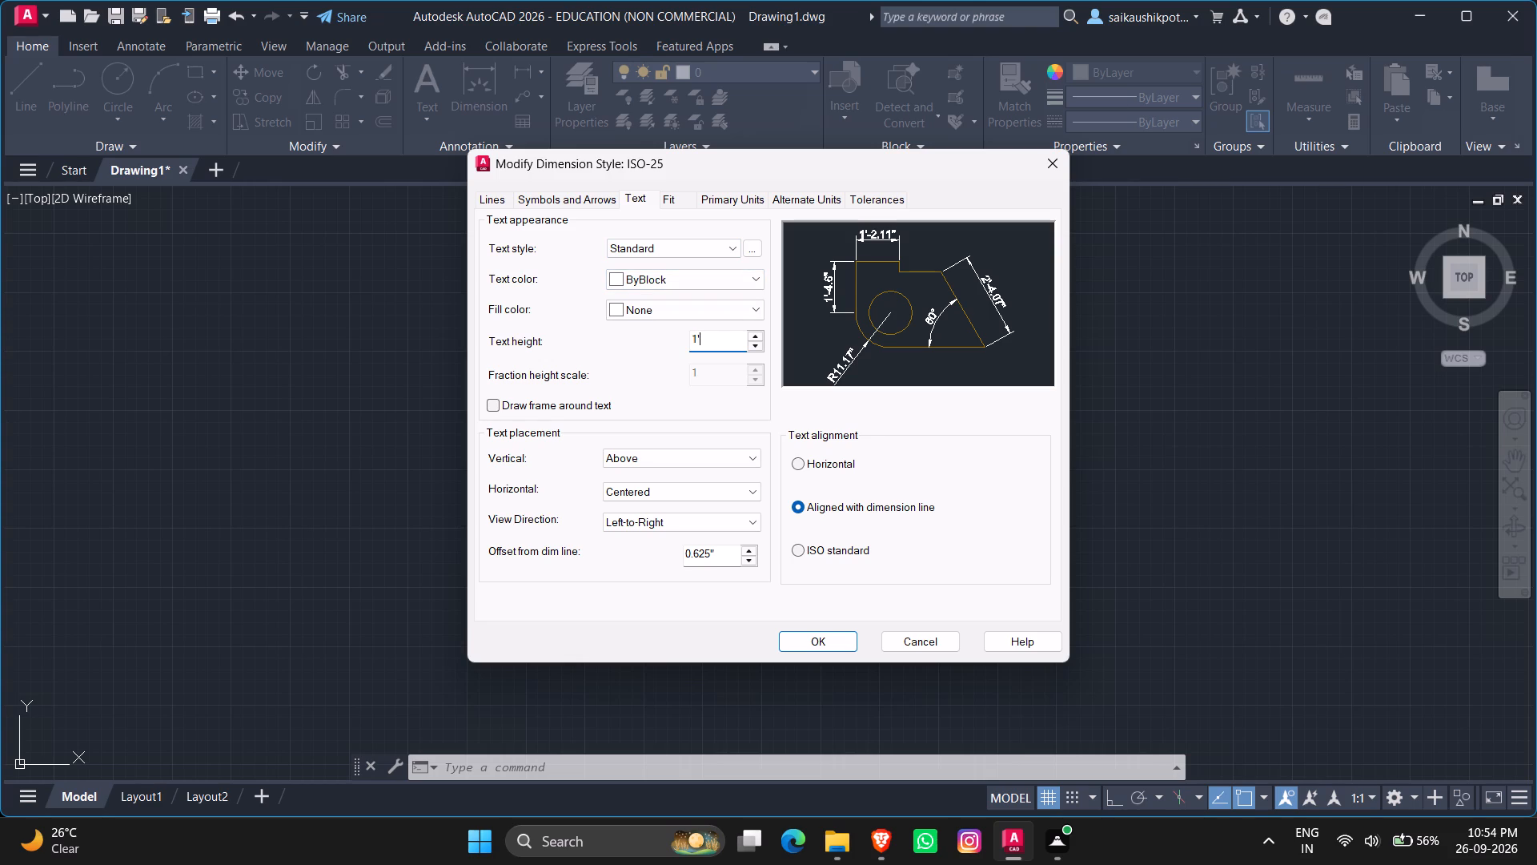
key("Return")
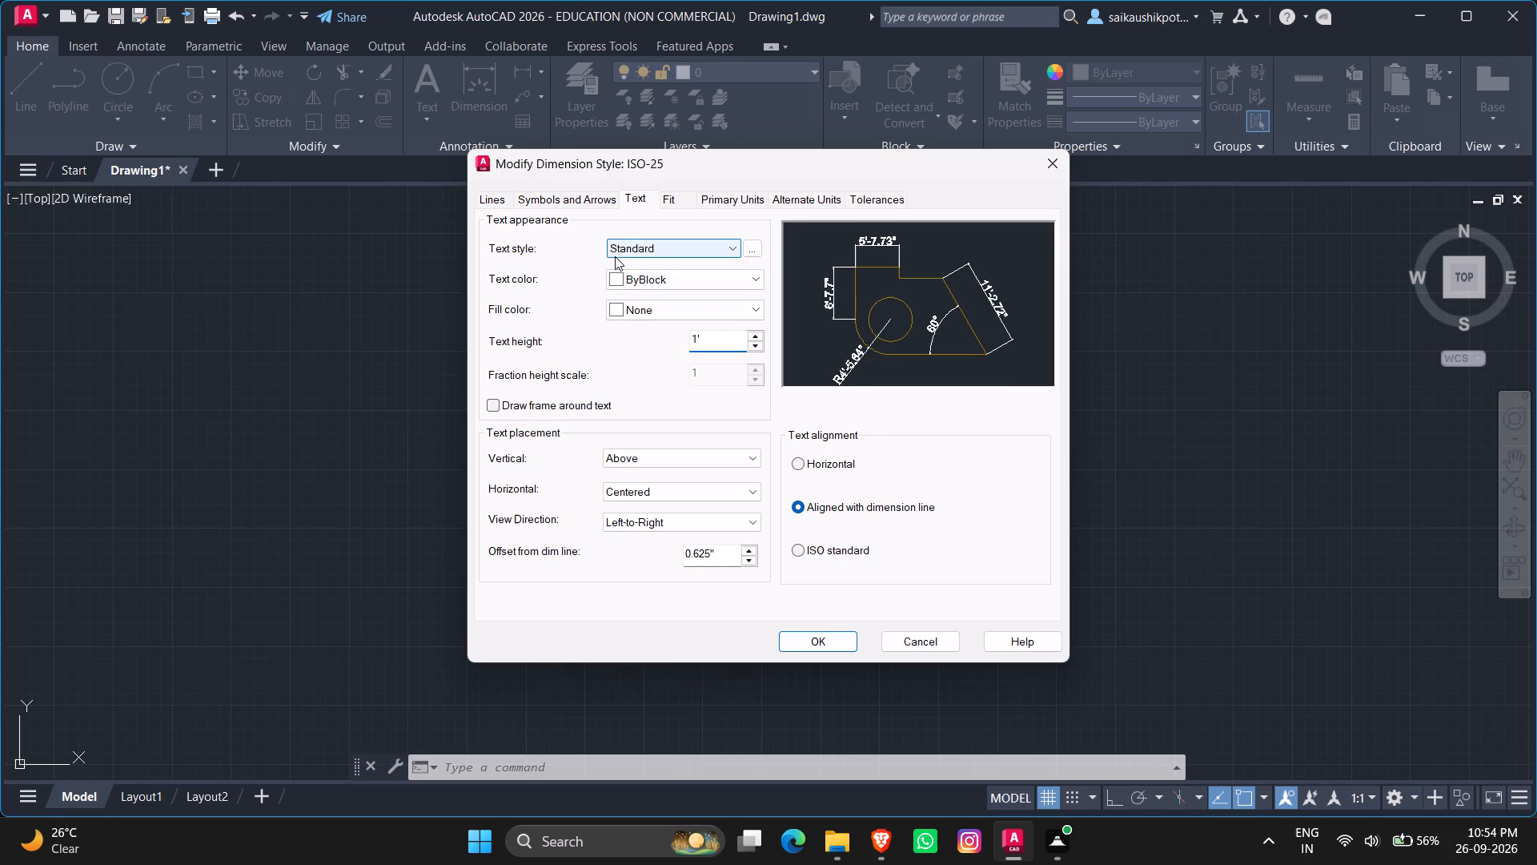
Set the arrow size of the ISO-25 dimension style to 1' and accept the style changes.
left_click(576, 199)
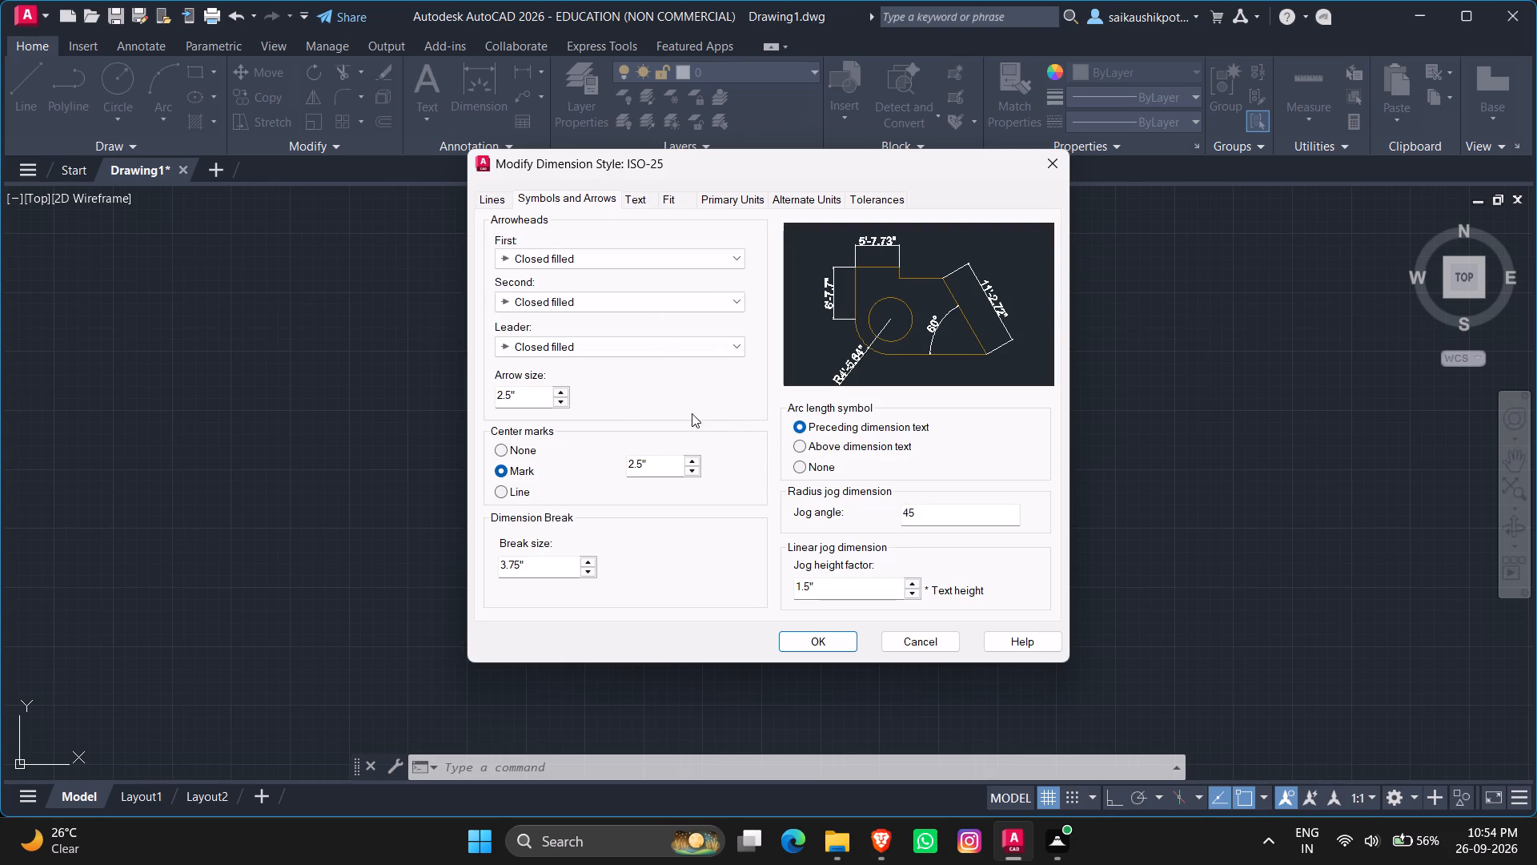
left_click_drag(520, 390, 449, 406)
type("1'")
key("Return")
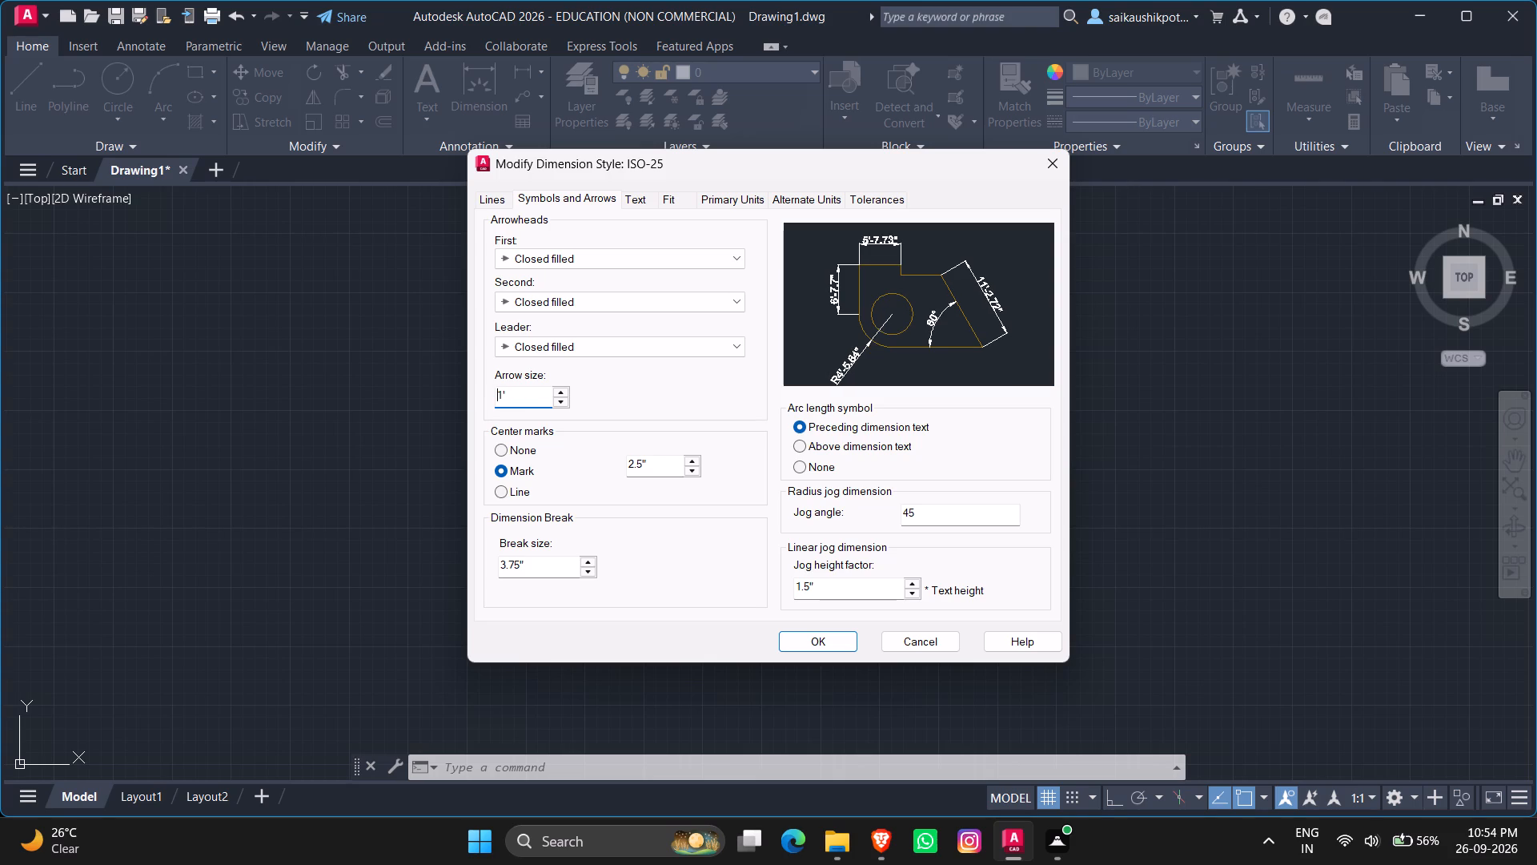
left_click(817, 646)
Make ISO-25 the current dimension style and close the Dimension Style Manager.
left_click(975, 309)
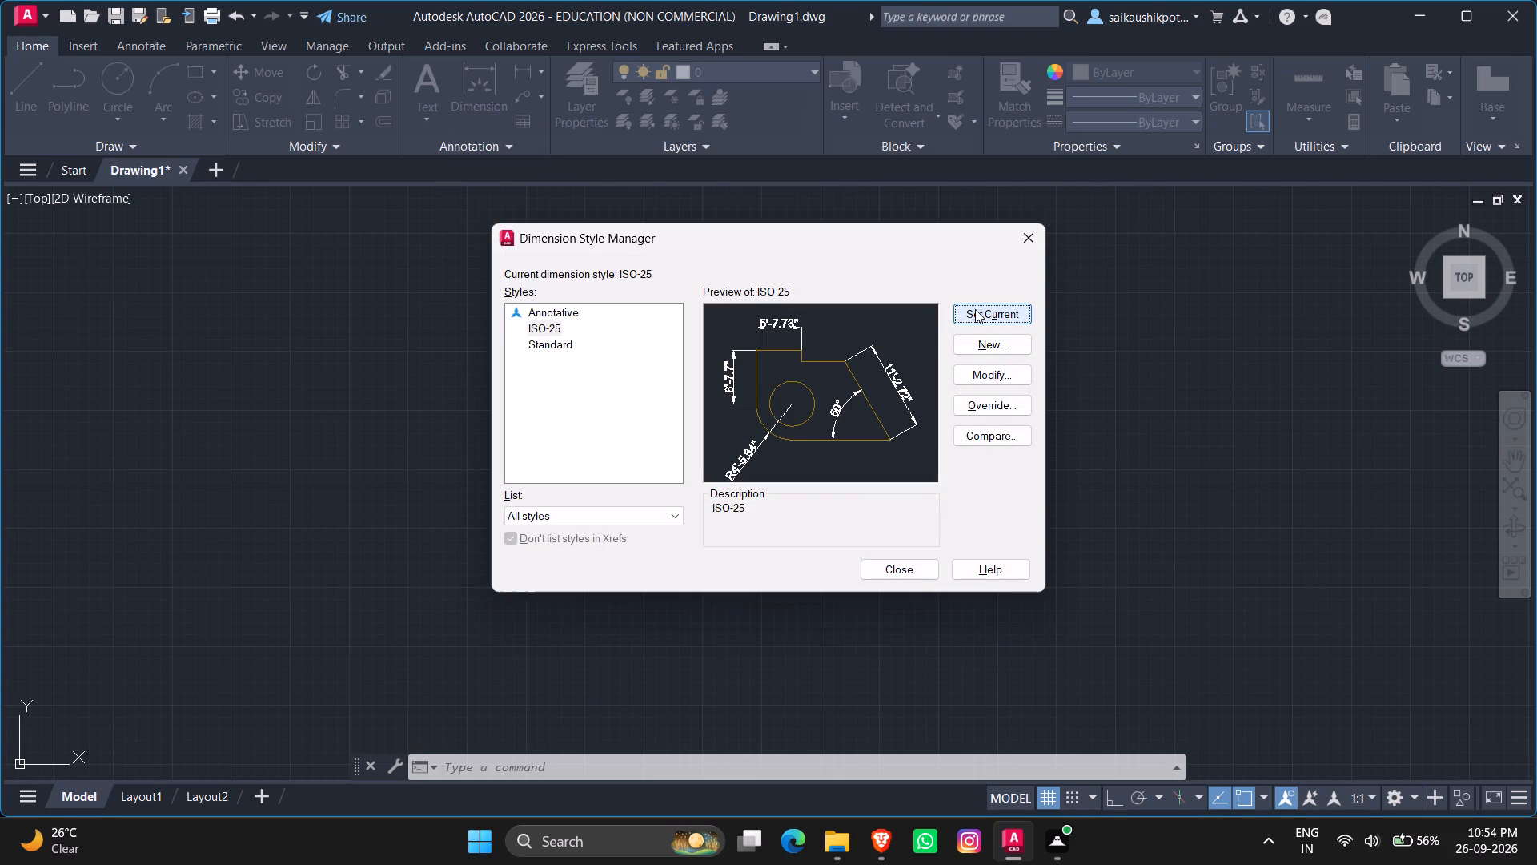
left_click(905, 570)
key("Escape")
key("Escape")
key("Escape")
key("Escape")
key("Escape")
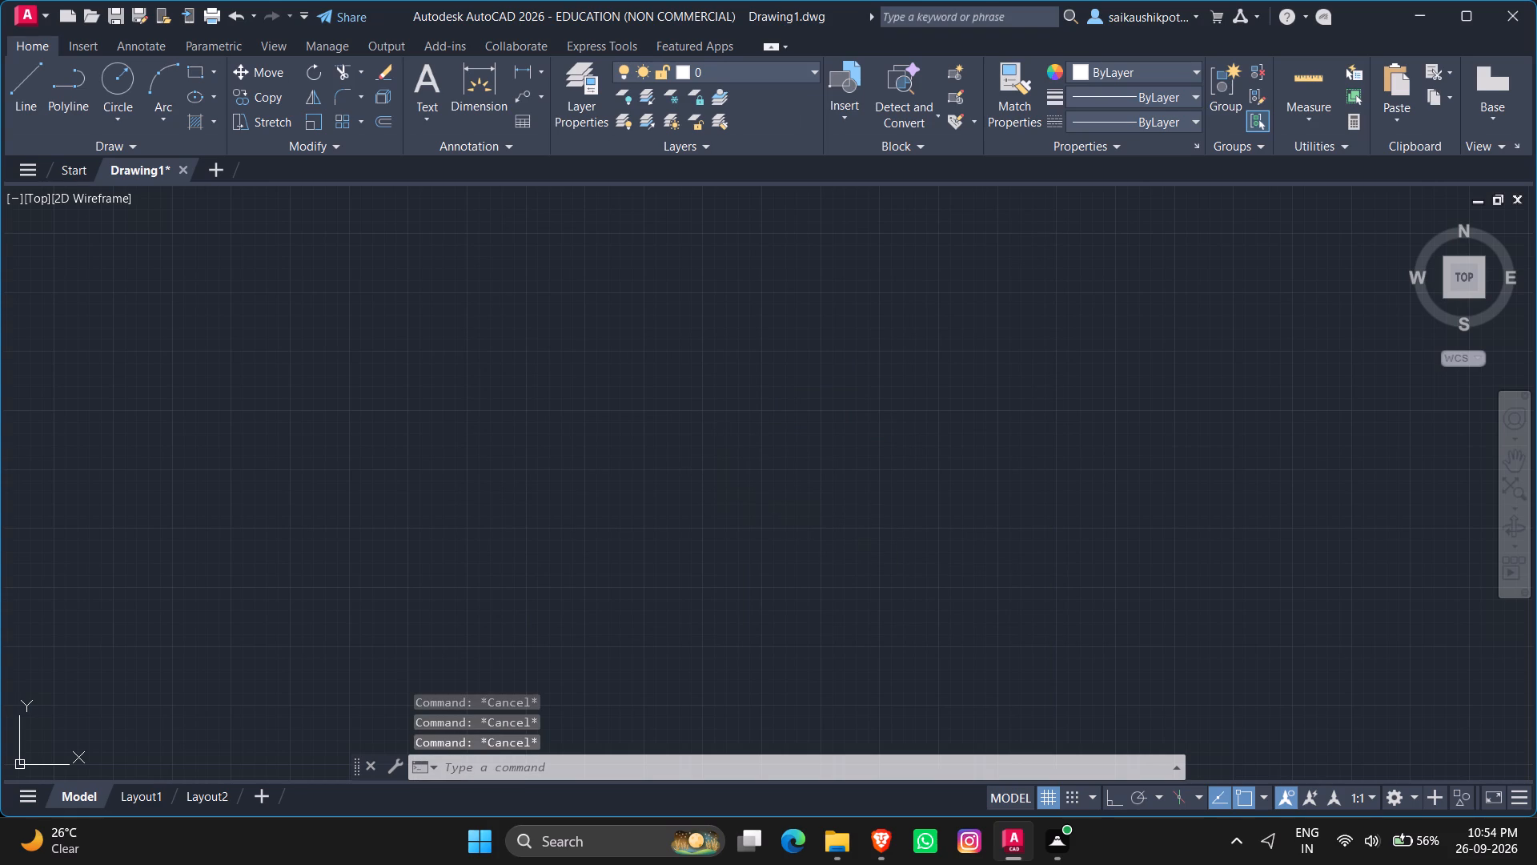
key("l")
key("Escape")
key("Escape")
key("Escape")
Turn on command history logging with LOGFILEON.
type("lo")
key("g")
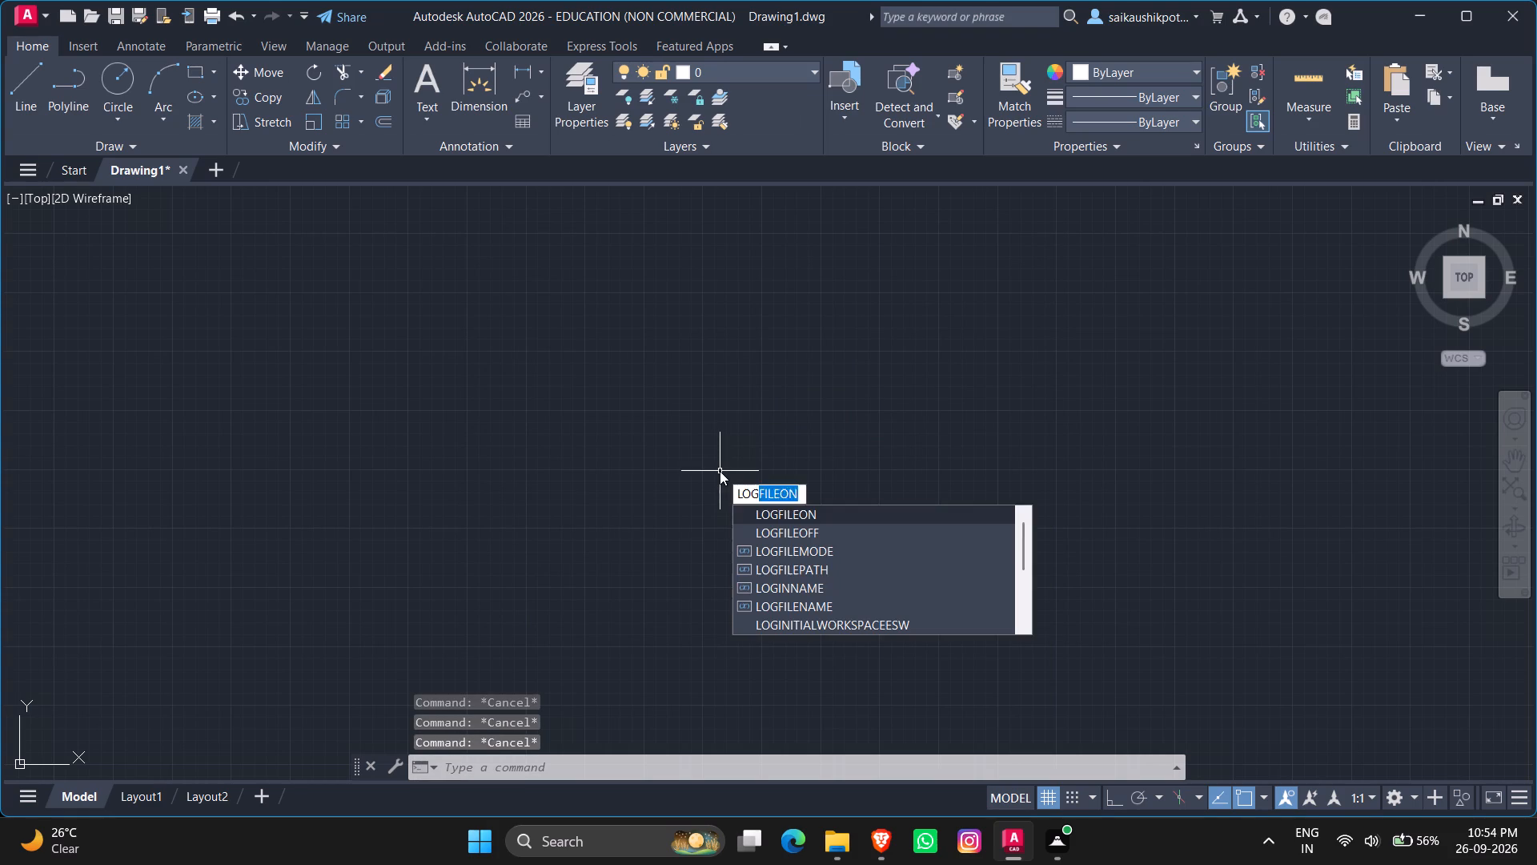
type("file")
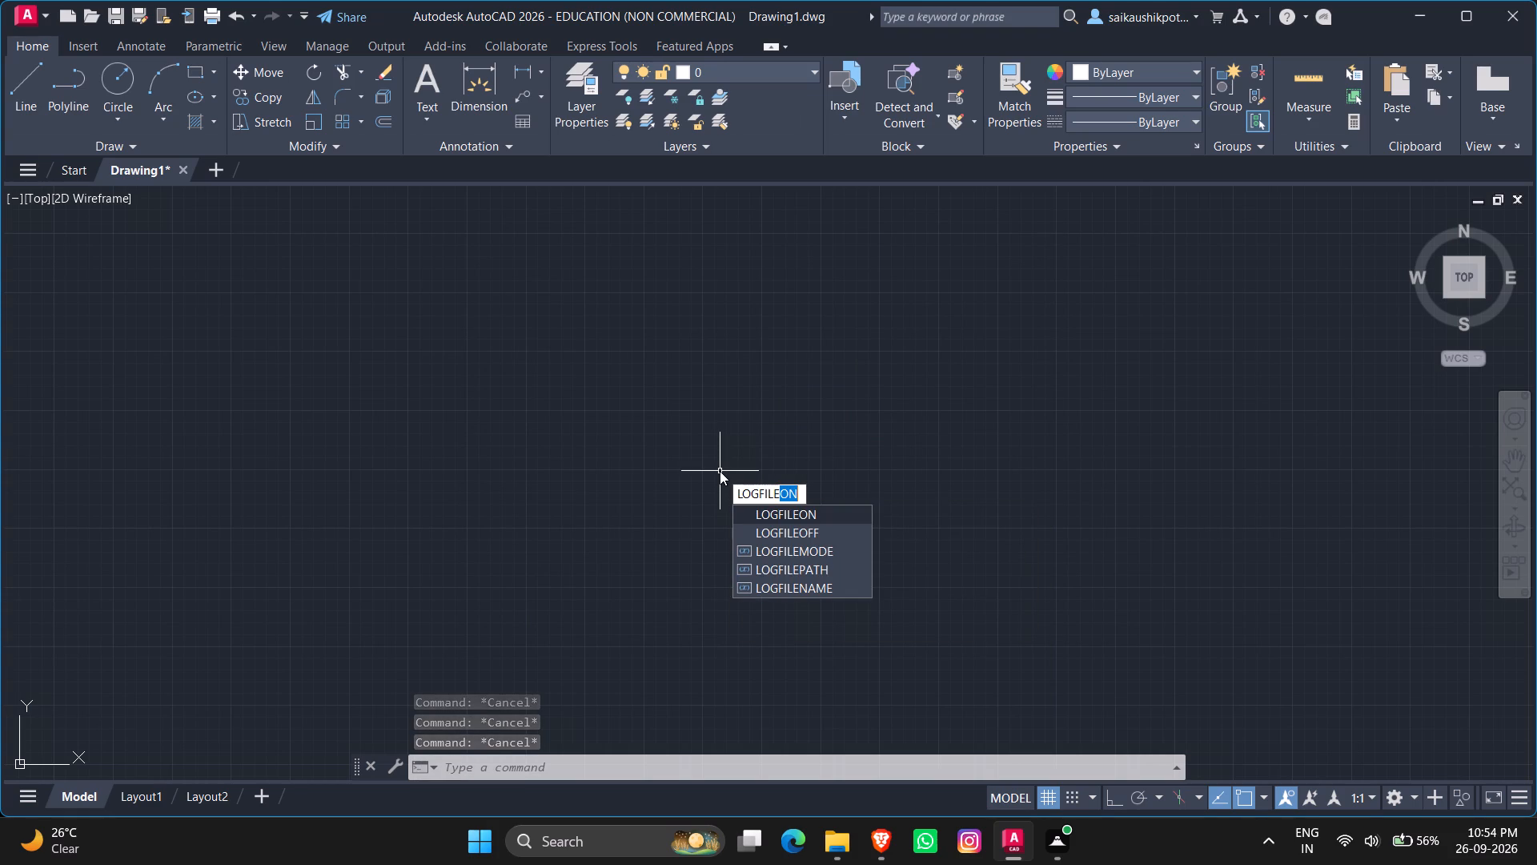
type("on")
key("Return")
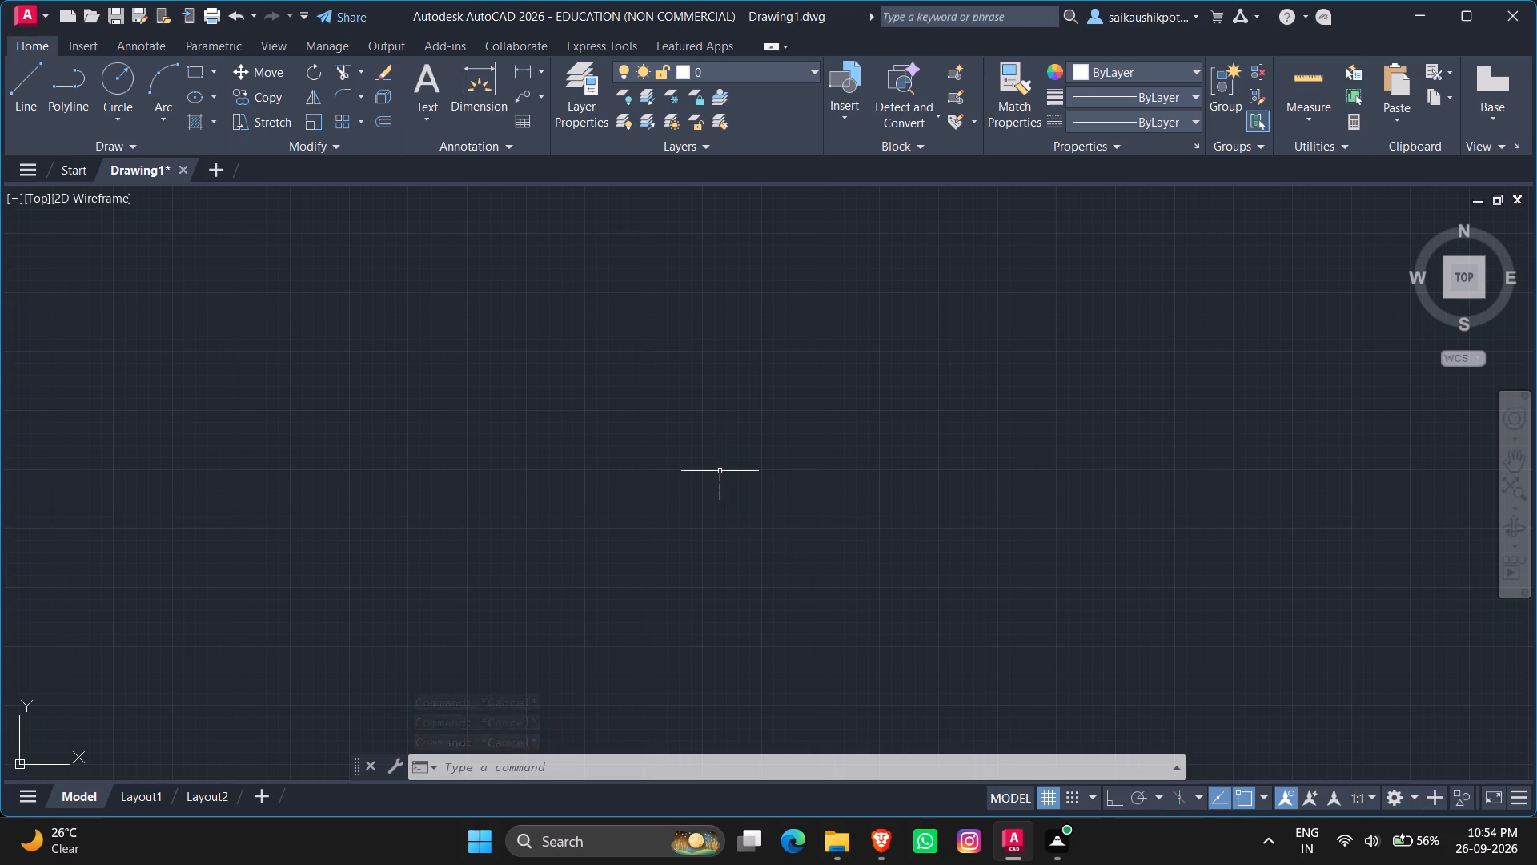
key("Escape")
key("Escape")
key("Escape")
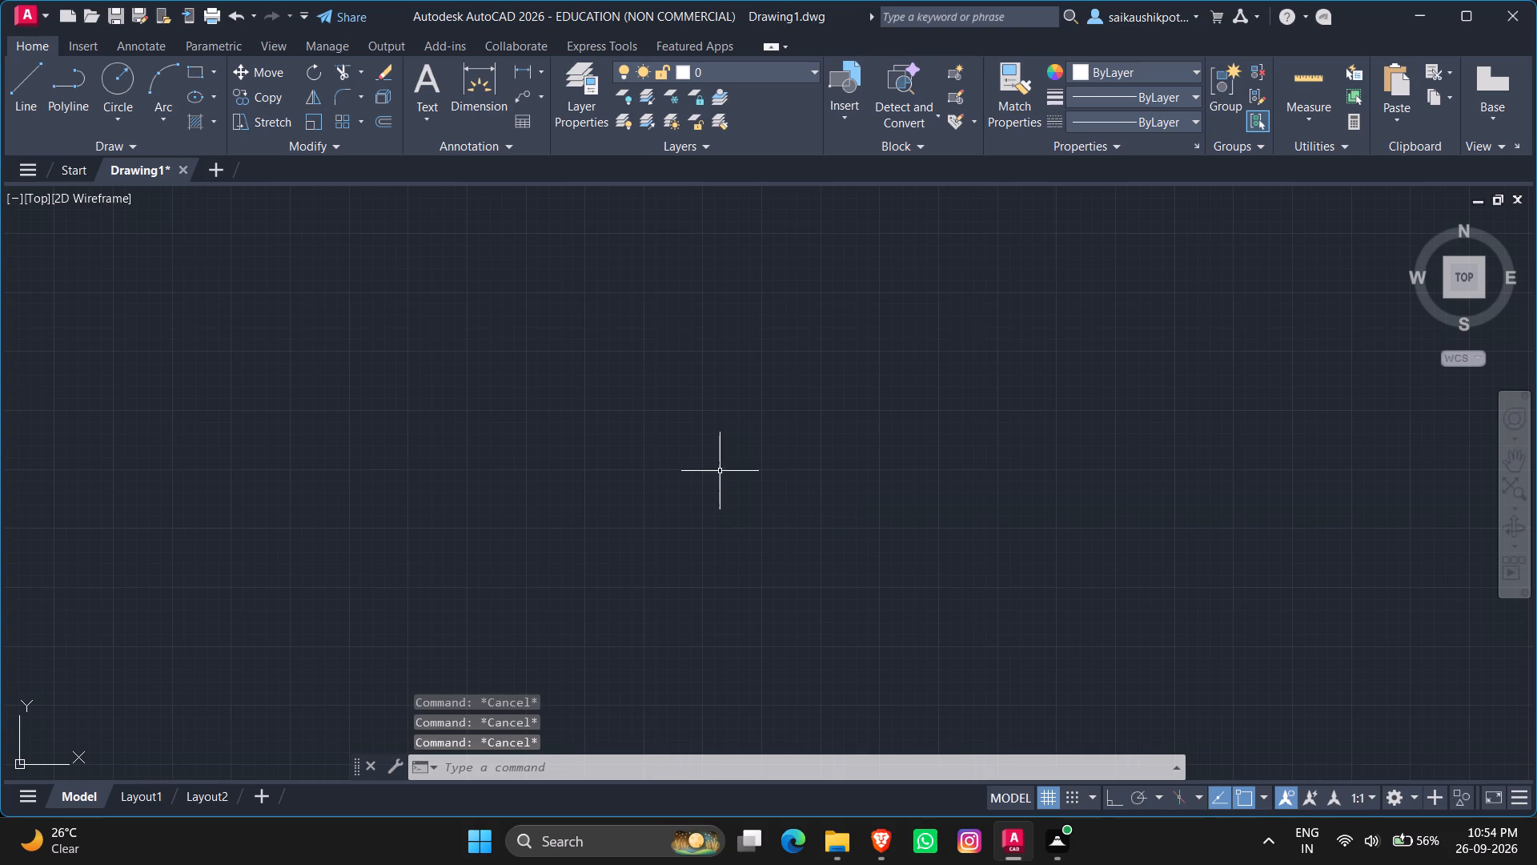
key("Escape")
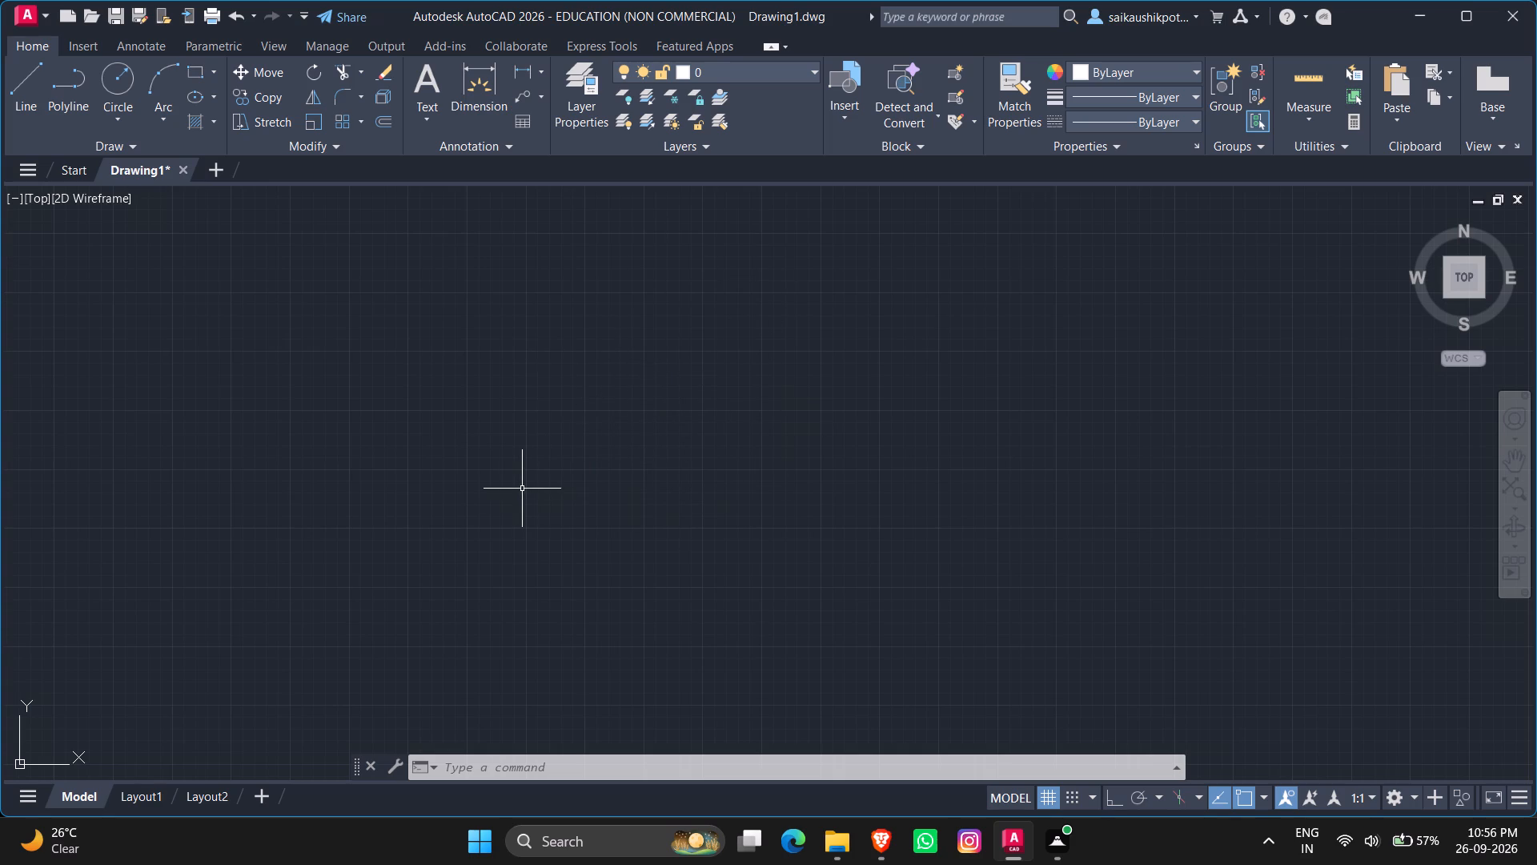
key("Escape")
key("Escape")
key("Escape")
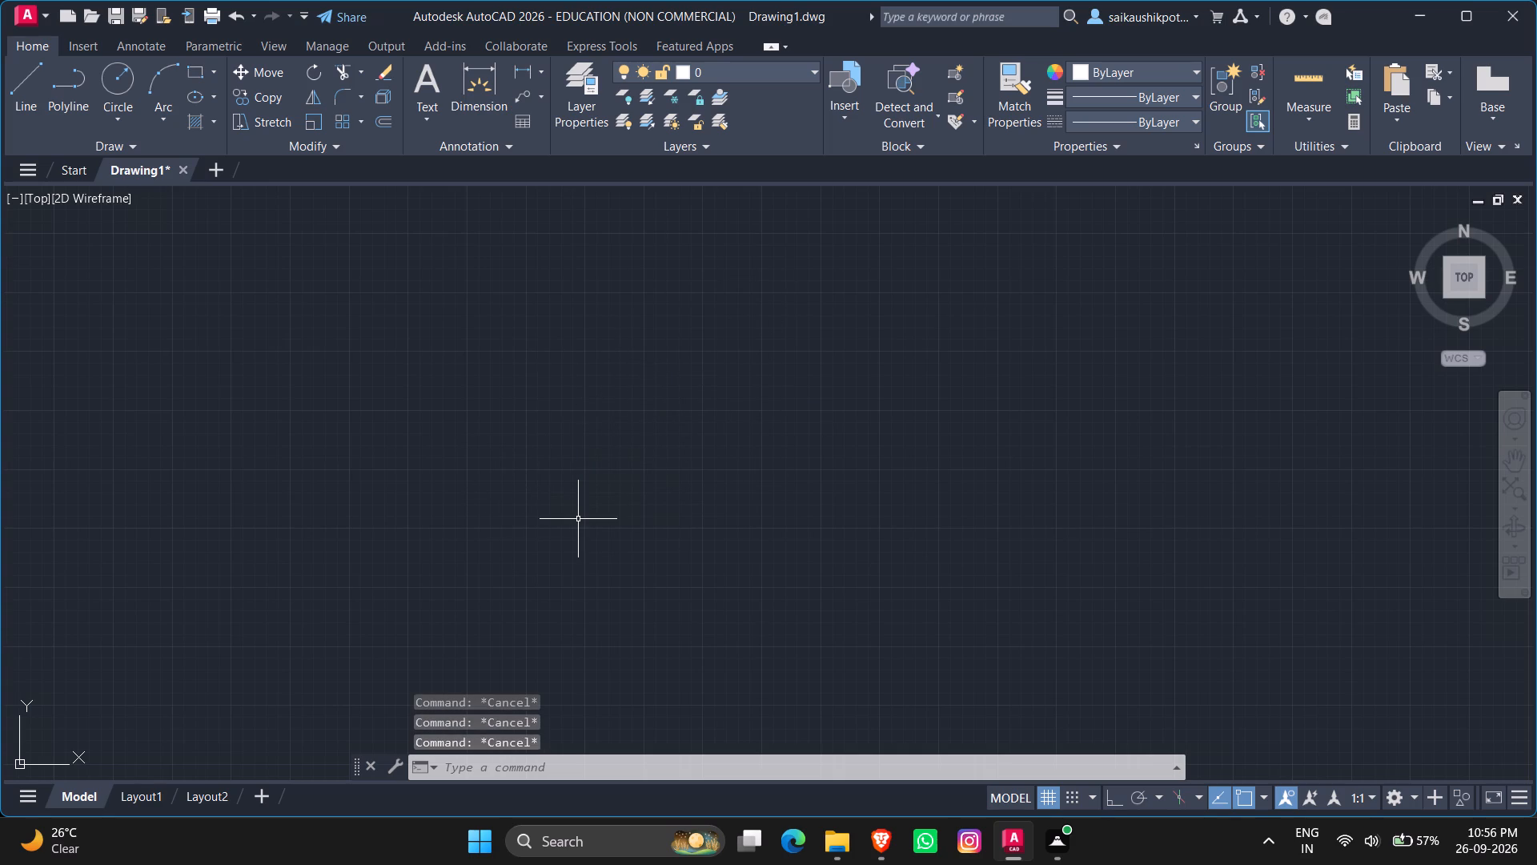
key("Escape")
Draw a 20' wide by 30' high rectangle from four connected lines with Ortho on.
key("Escape")
key("Escape")
key("Escape")
key("Escape")
key("l")
key("Return")
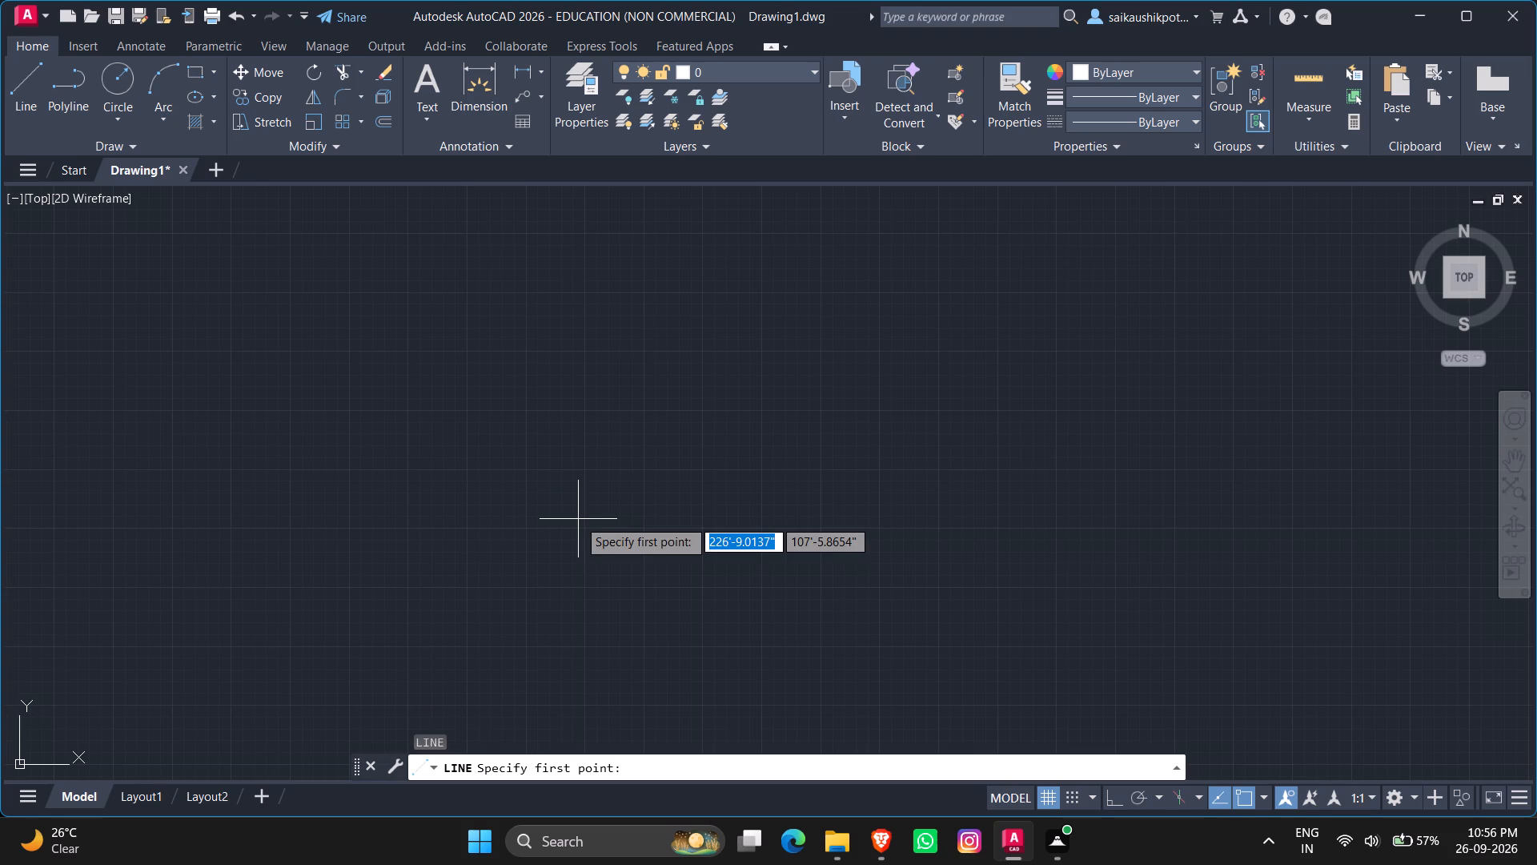
left_click(556, 341)
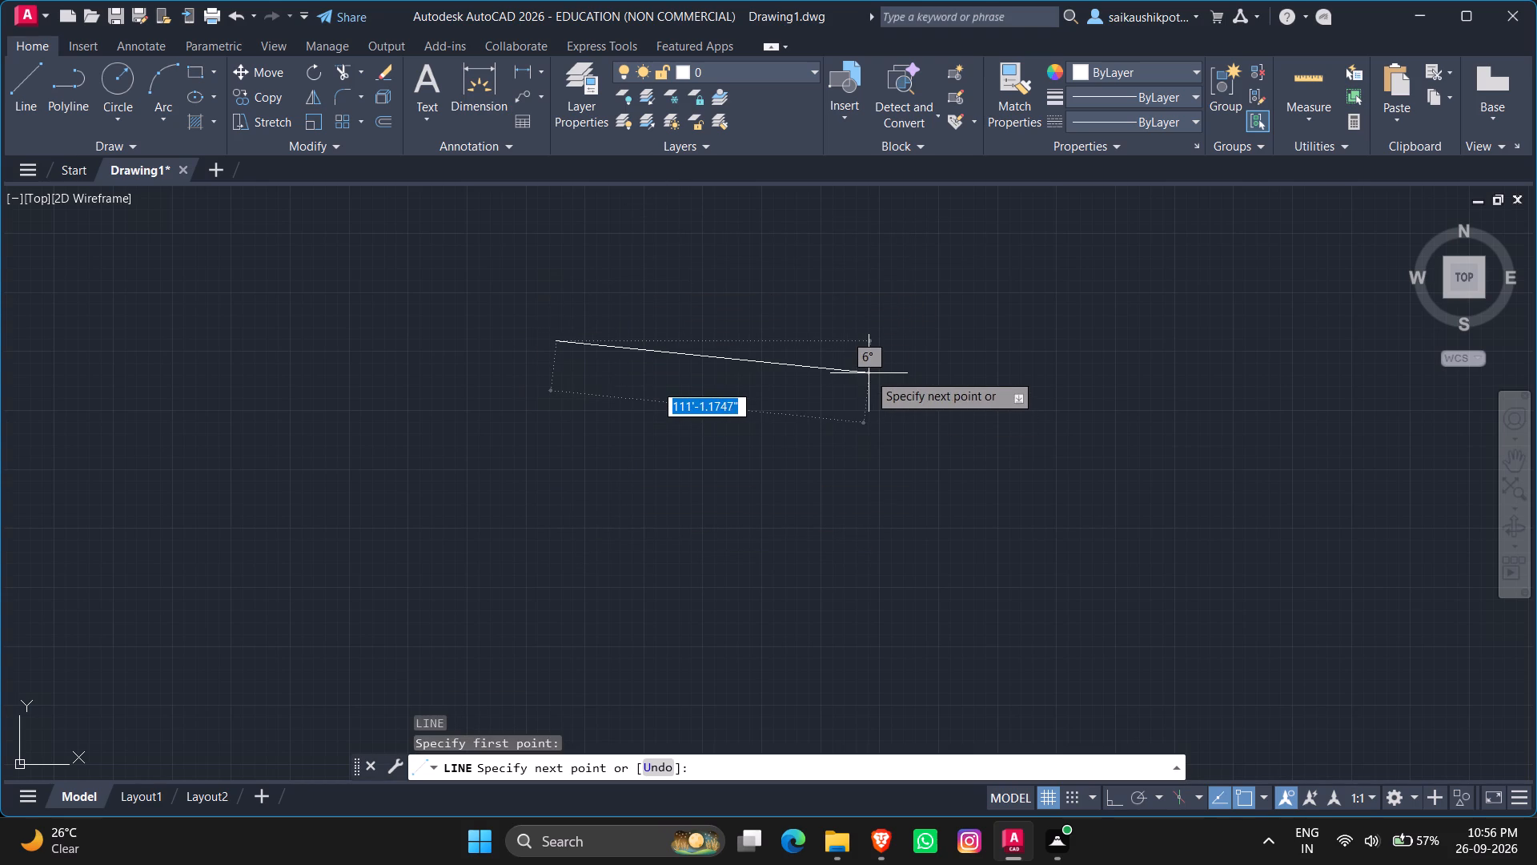
key("F8")
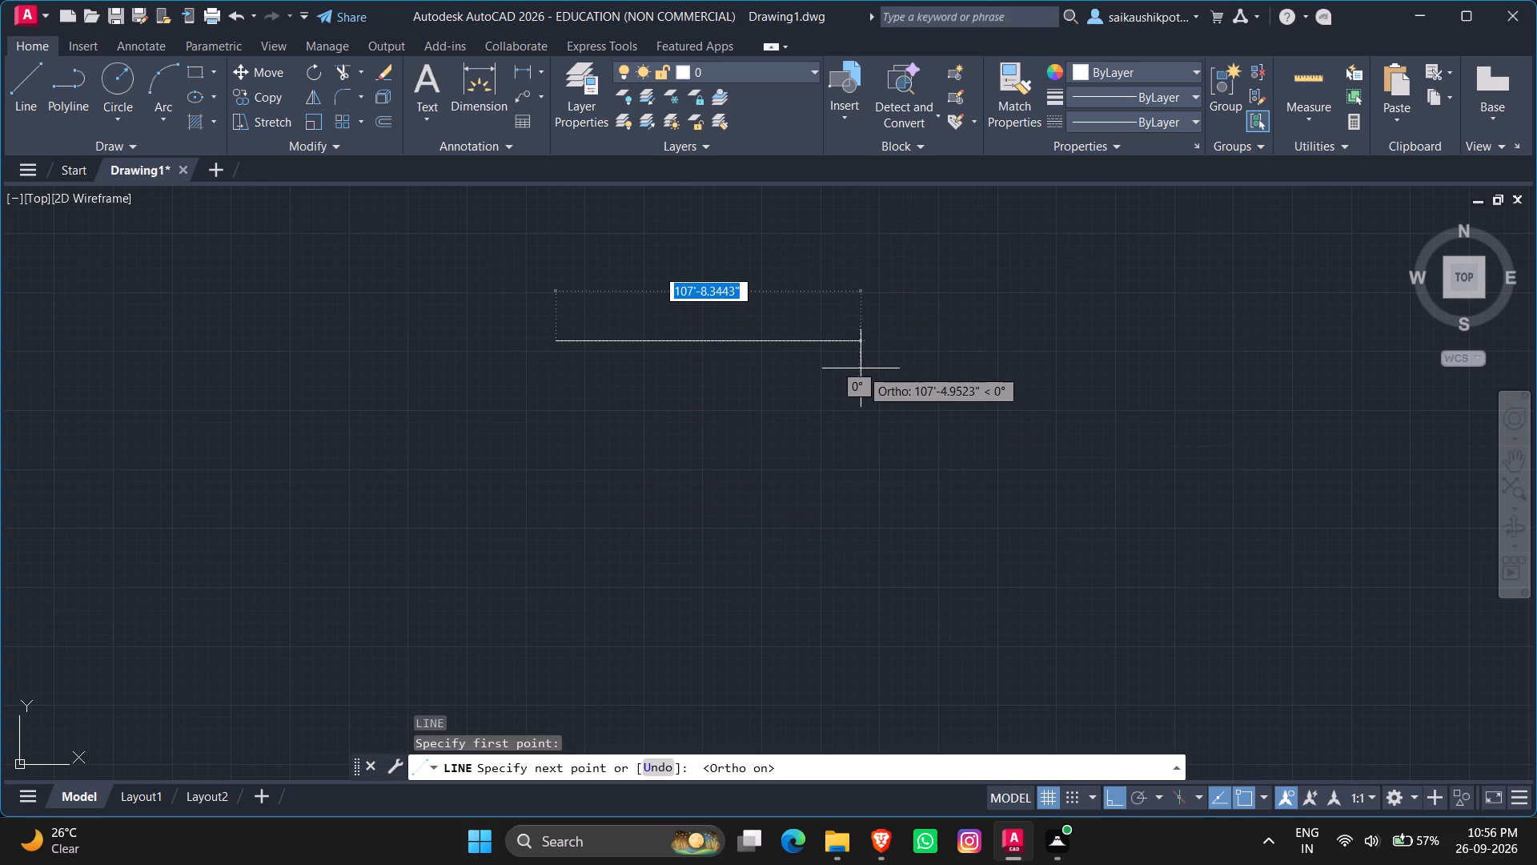
type("20'")
key("Return")
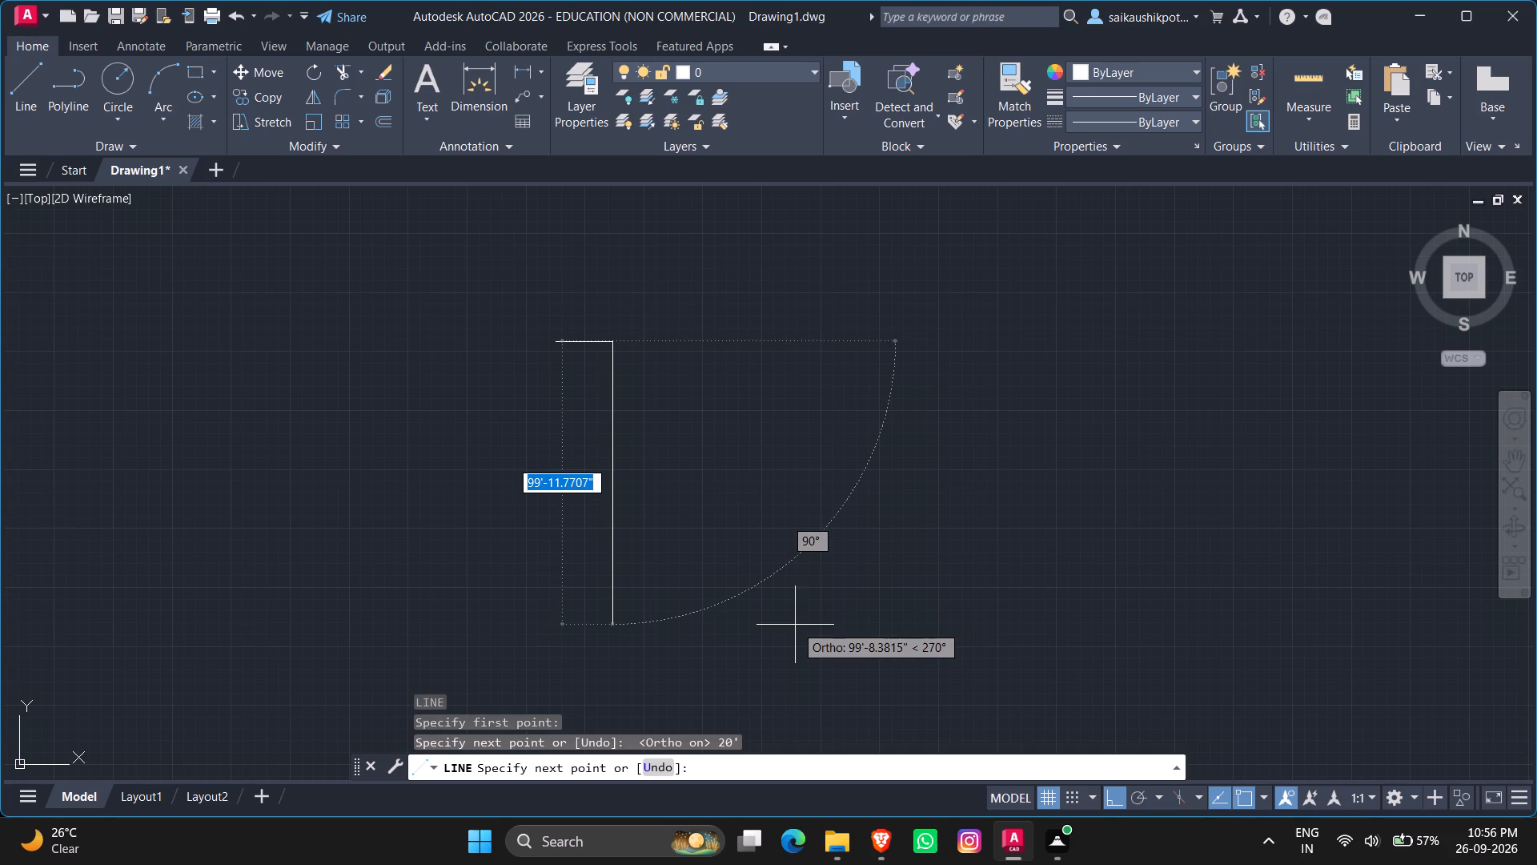
type("30")
key("apostrophe")
key("Return")
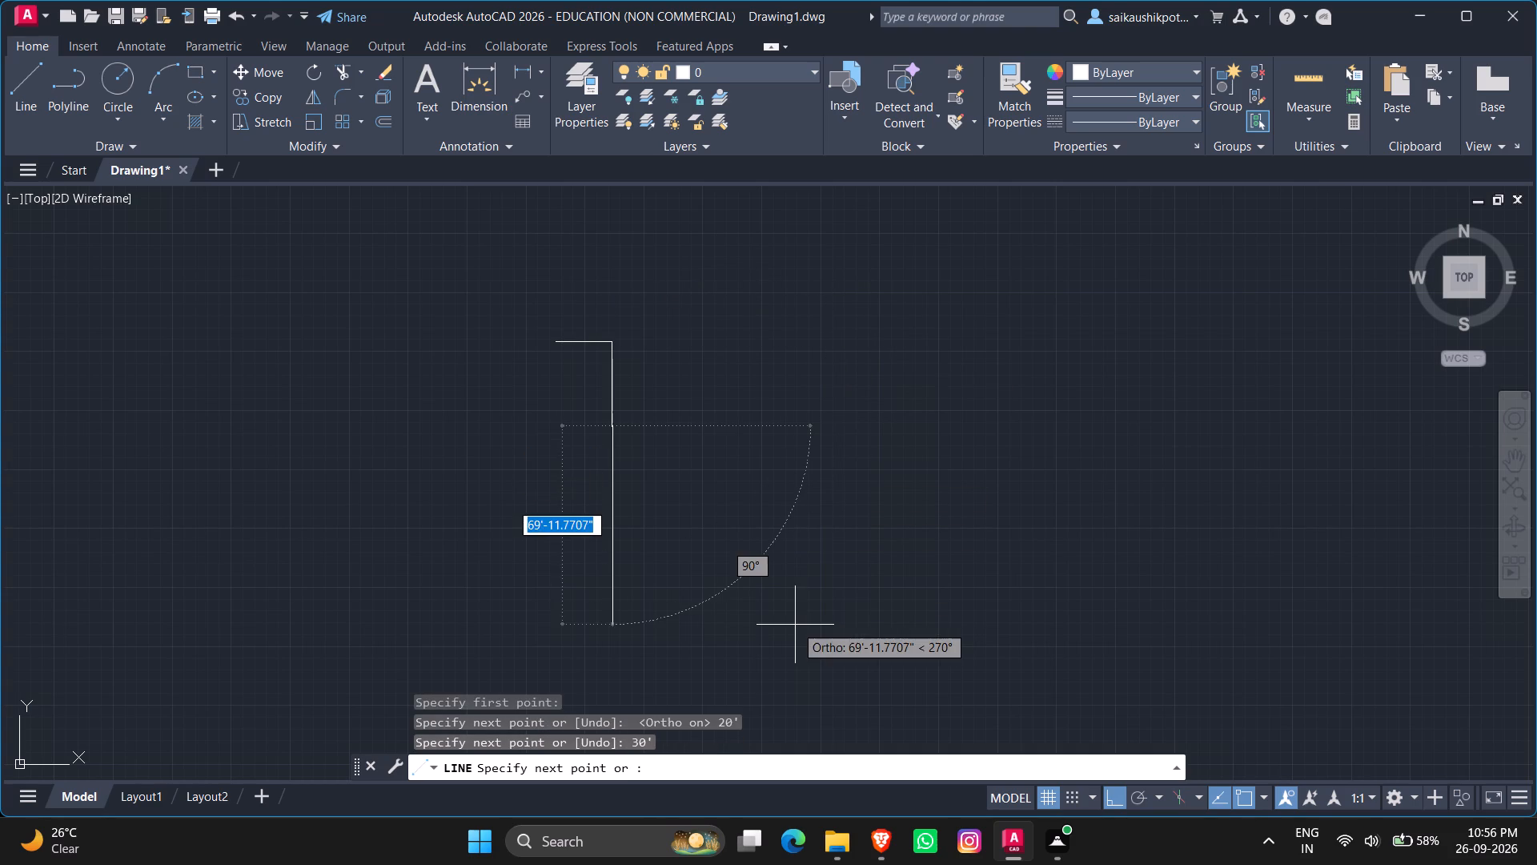
type("20'")
key("Return")
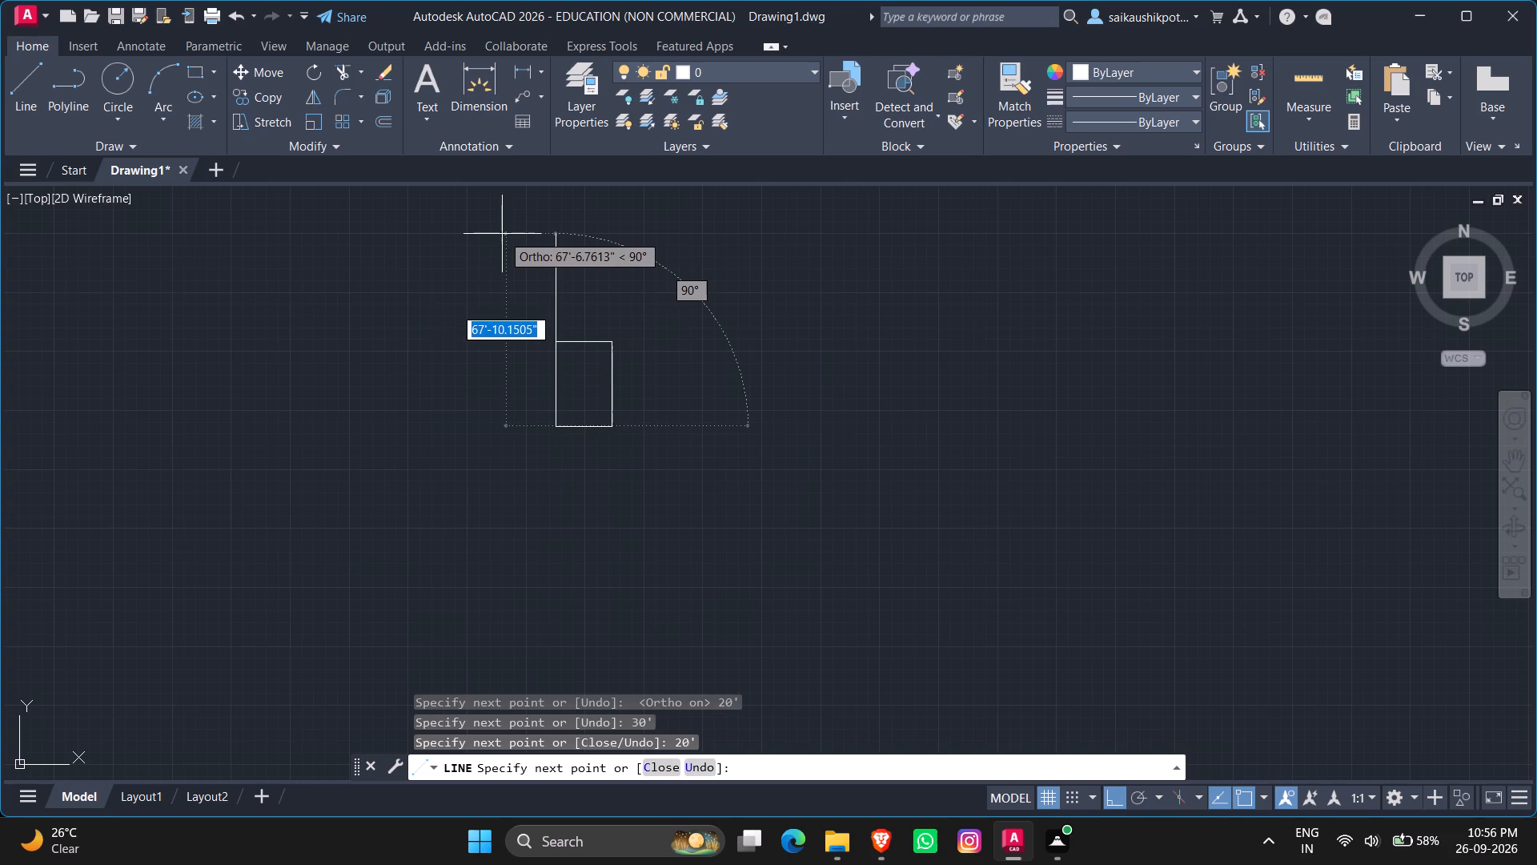
type("30'")
key("Return")
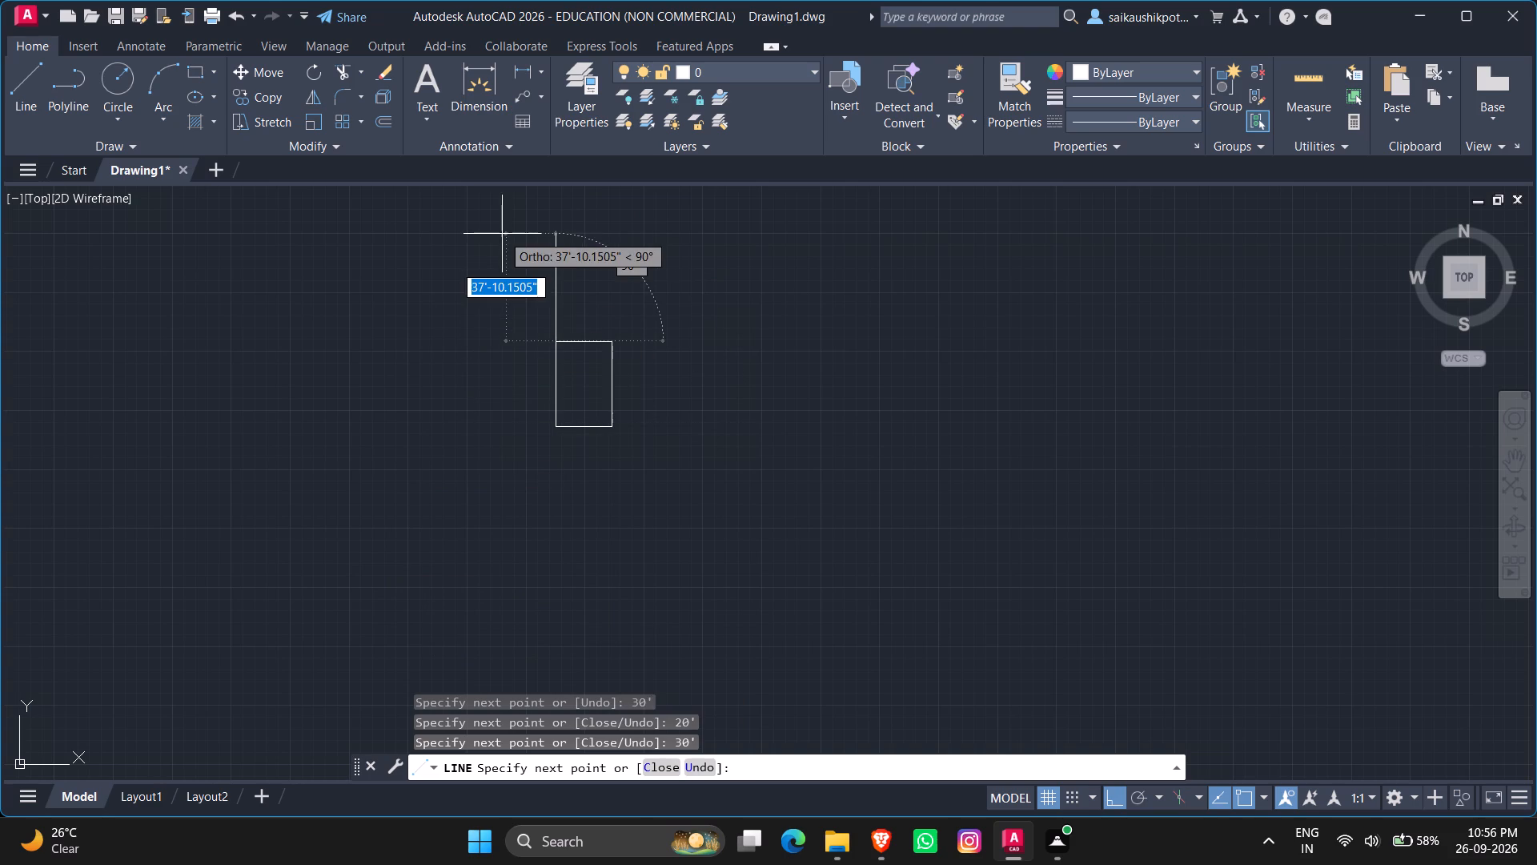
key("Escape")
Offset all four sides of the rectangle 6" inward to form the outer wall thickness.
scroll(679, 496, "down", 1)
scroll(677, 502, "up", 1)
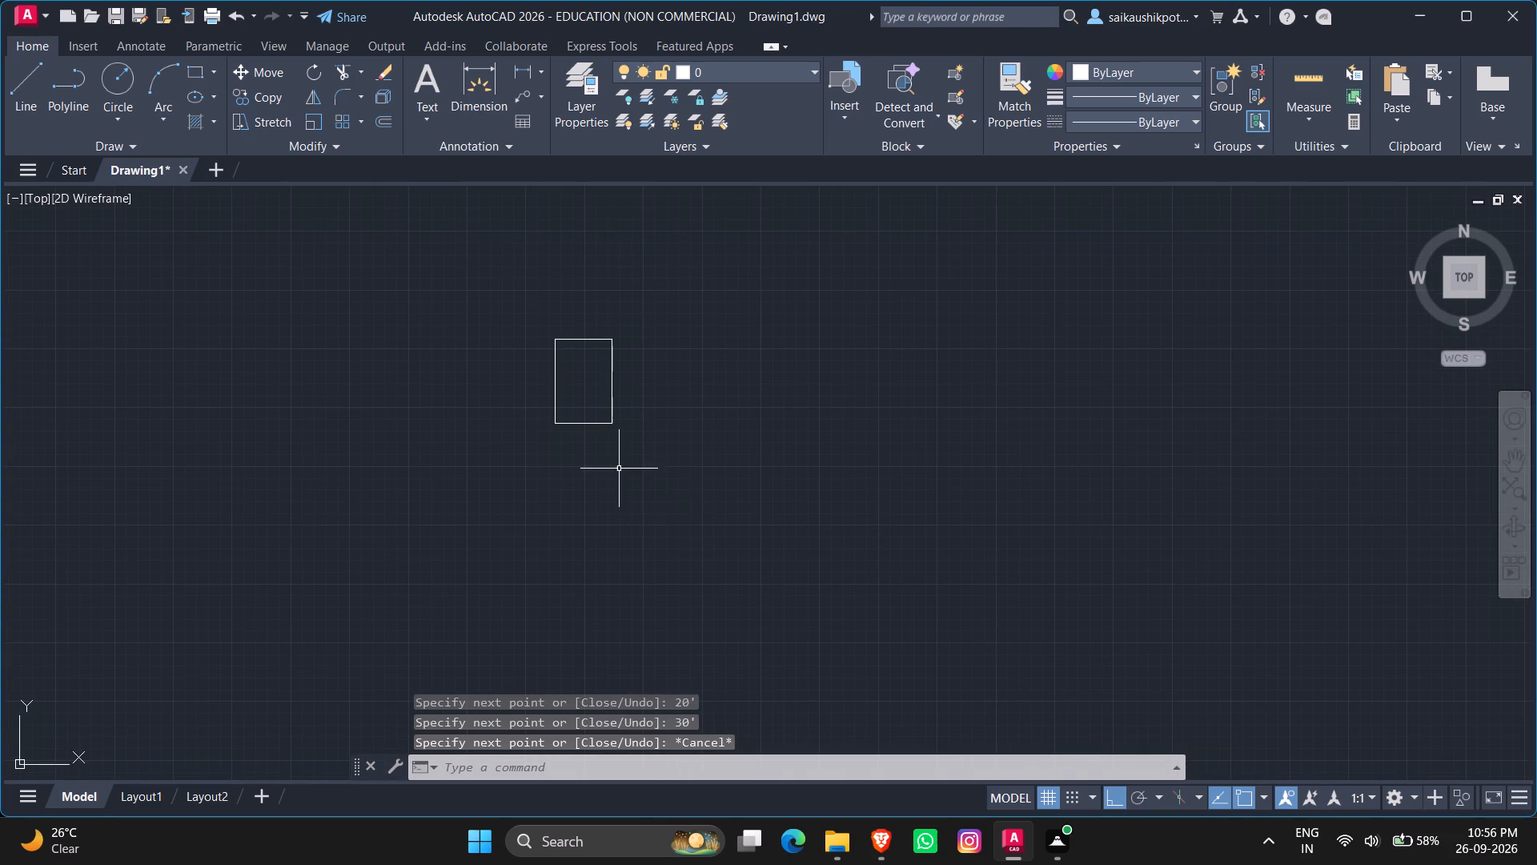
middle_click_drag(619, 469, 652, 498)
scroll(588, 440, "up", 1)
scroll(546, 321, "up", 2)
scroll(619, 326, "up", 1)
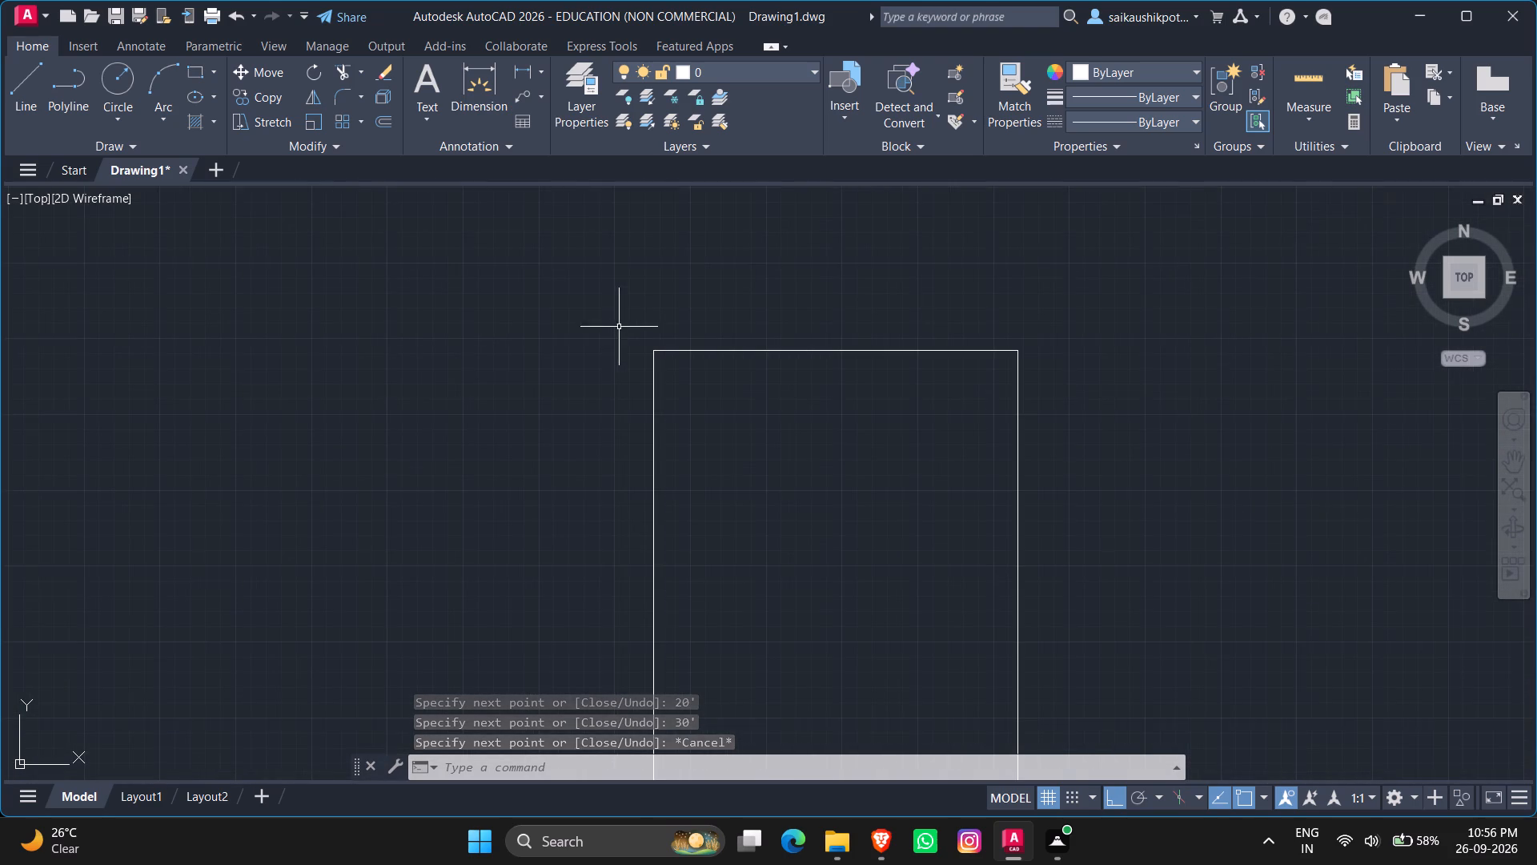
key("Escape")
scroll(636, 323, "down", 2)
key("Escape")
key("Escape")
key("Escape")
key("Escape")
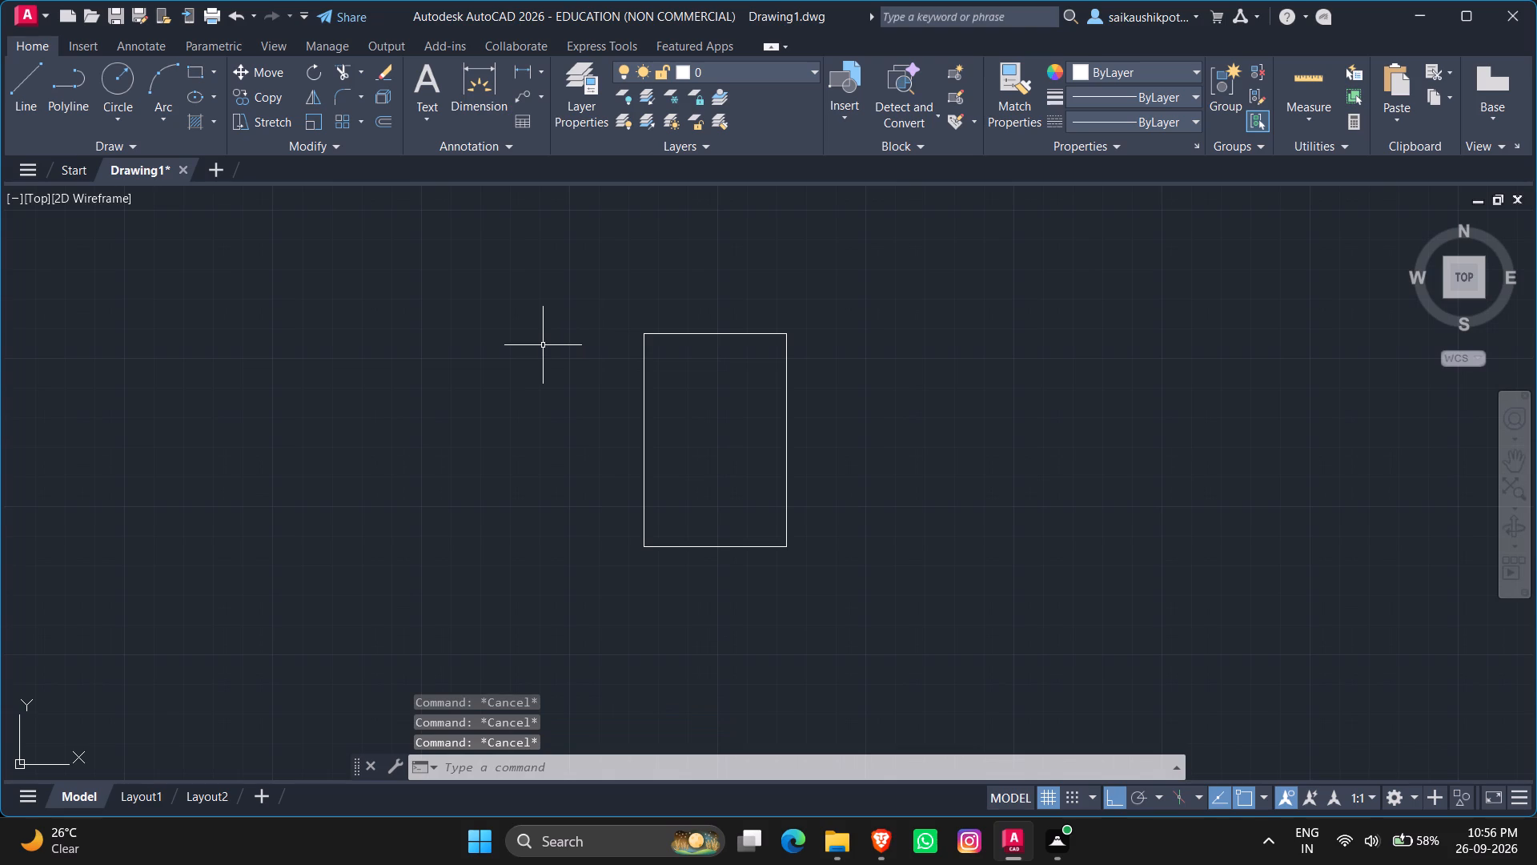
key("o")
key("Return")
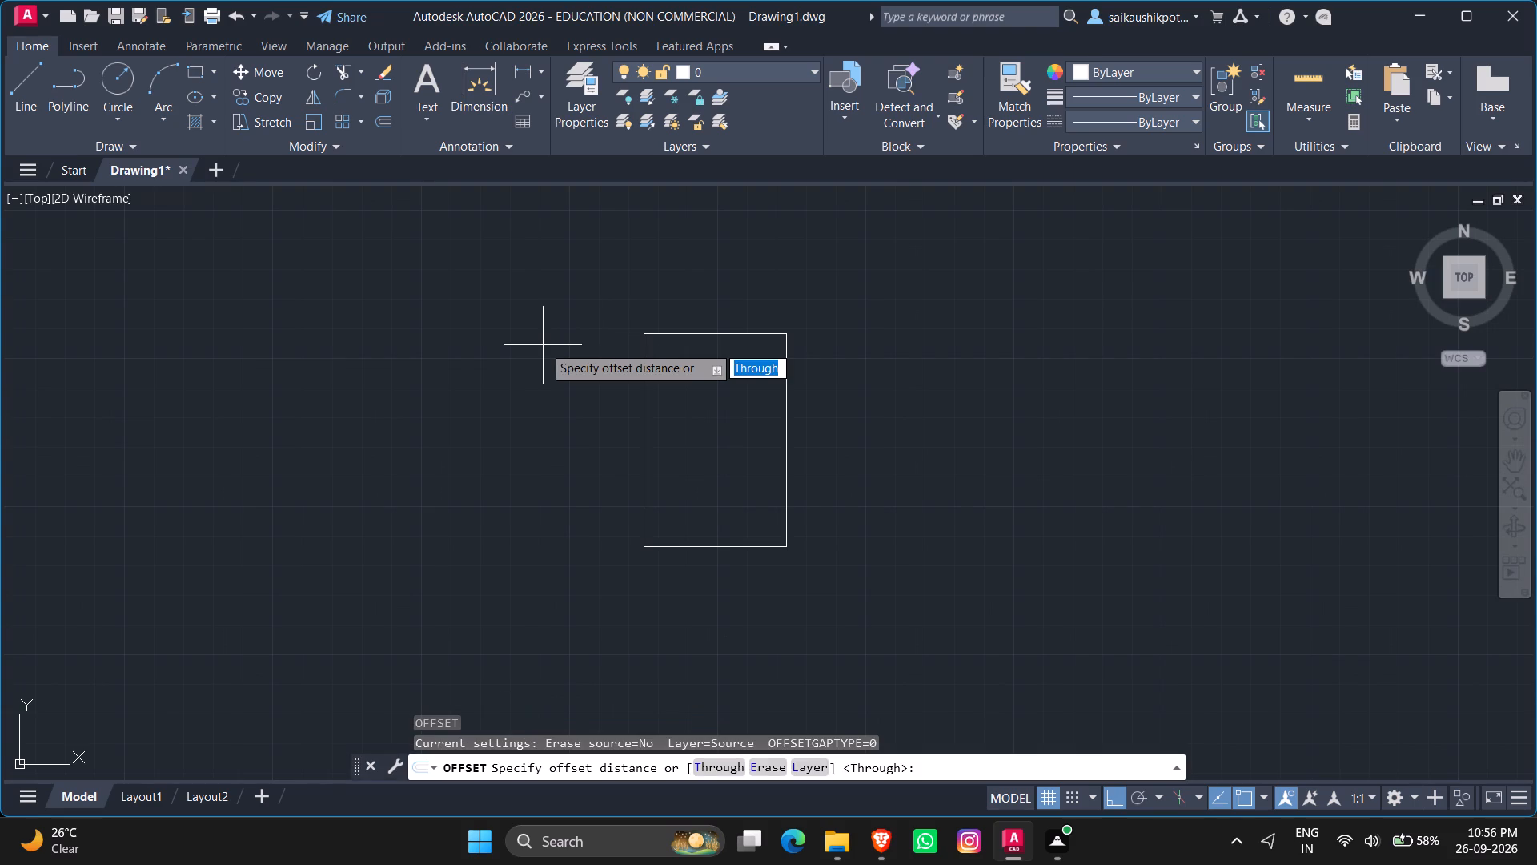
type("6\"")
key("Return")
scroll(686, 357, "up", 2)
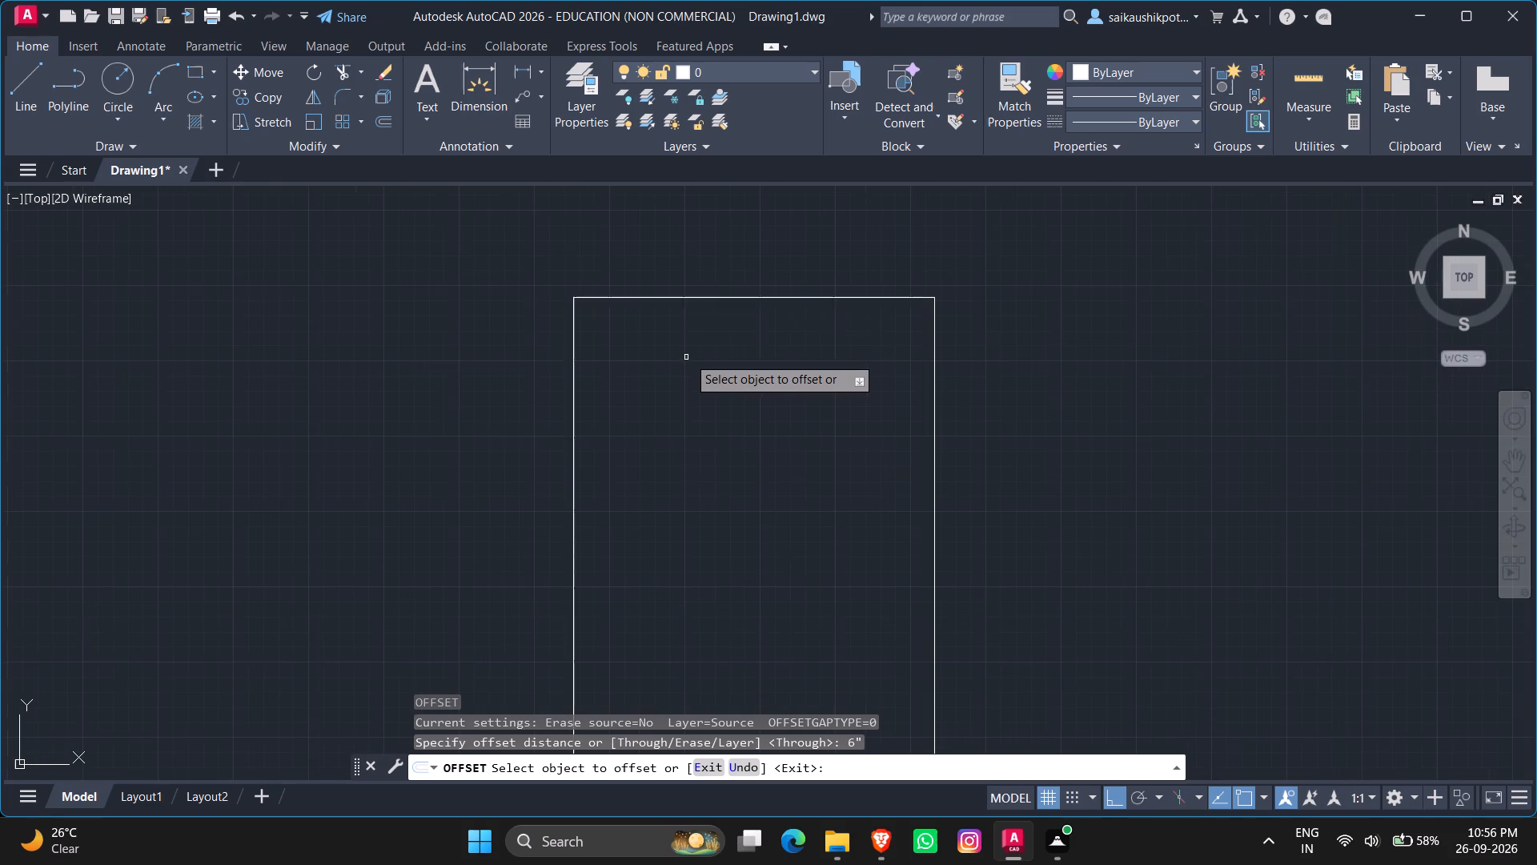
left_click(705, 299)
left_click(742, 425)
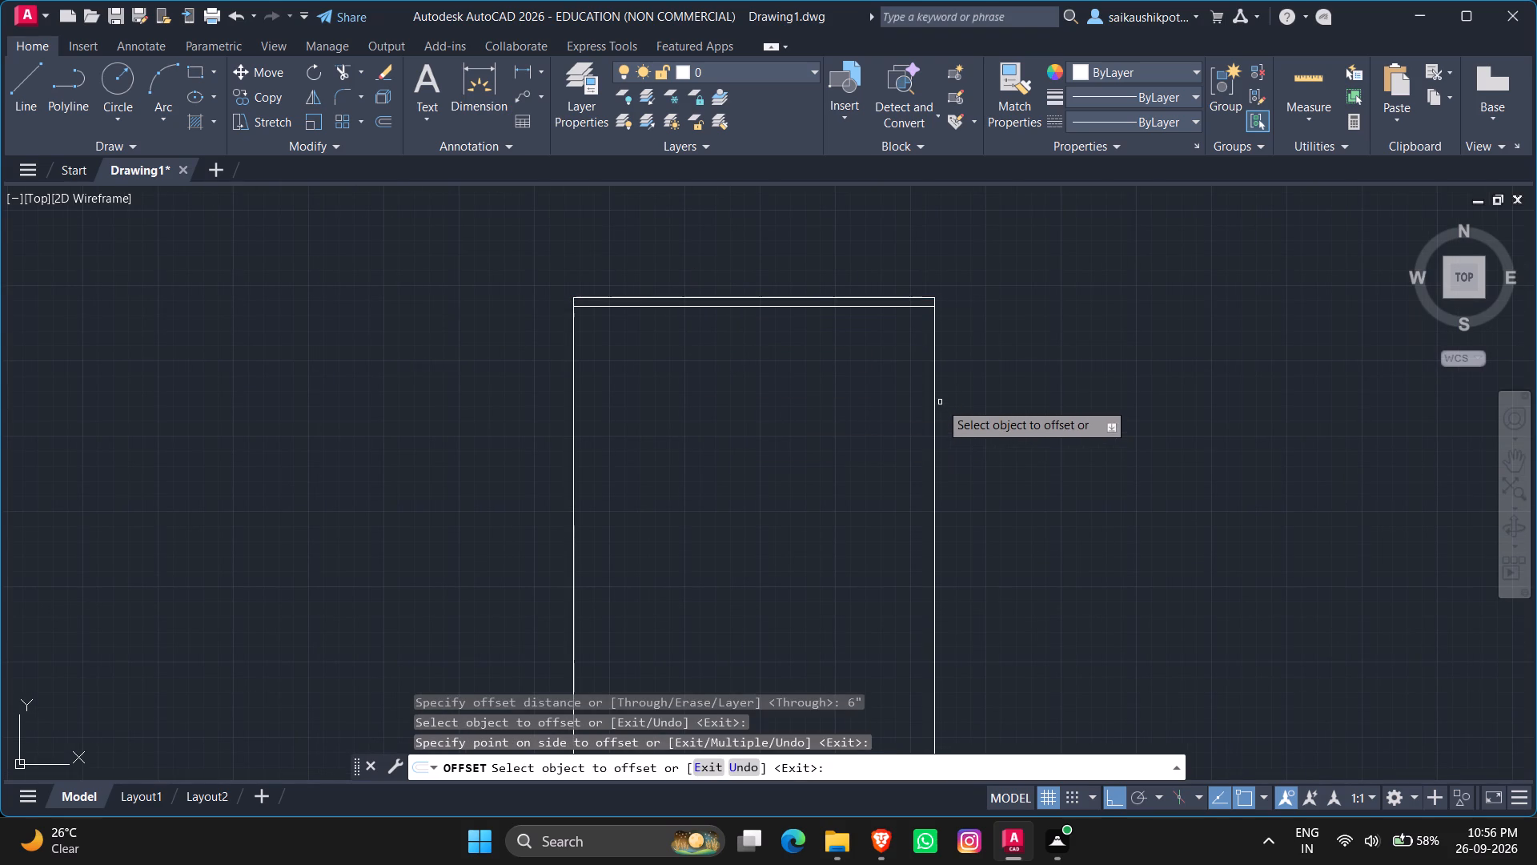
left_click(935, 399)
left_click(805, 420)
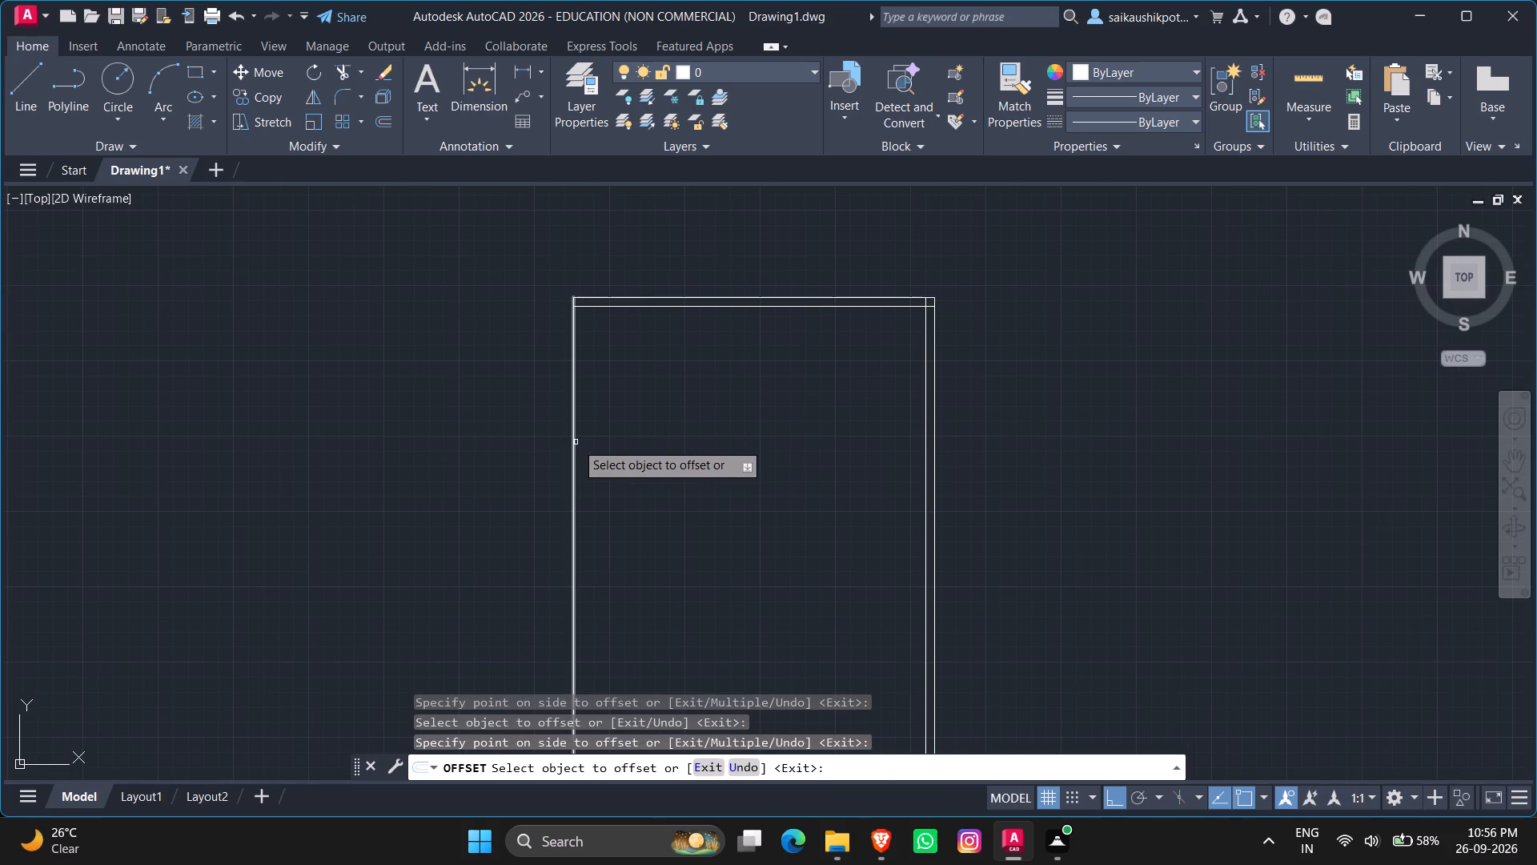
left_click(576, 442)
left_click(684, 461)
scroll(690, 462, "down", 4)
scroll(681, 525, "up", 4)
left_click(715, 474)
left_click(736, 412)
key("Escape")
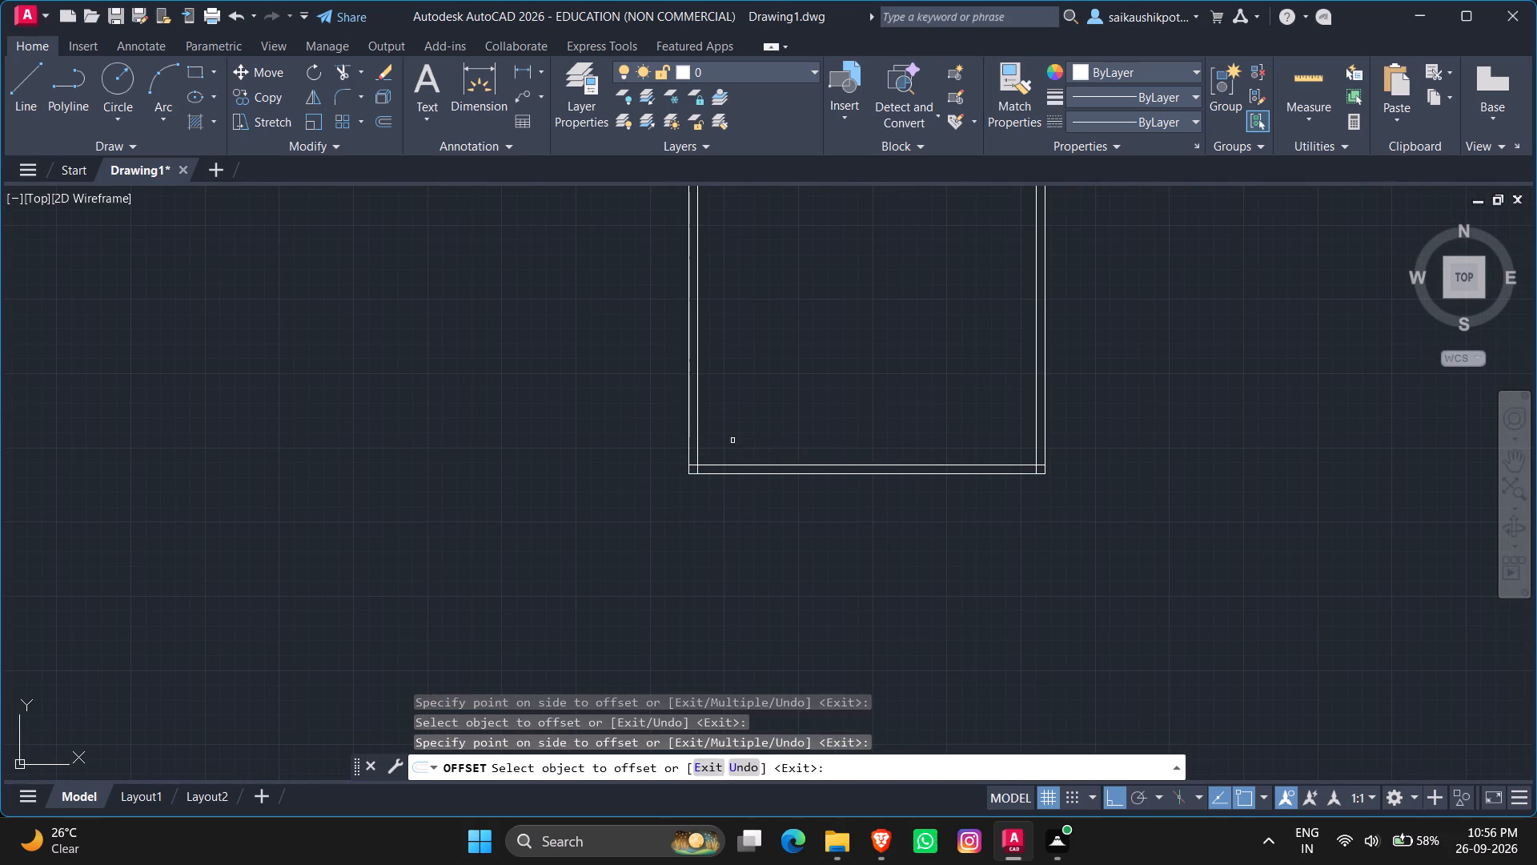
key("Escape")
Trim the overlapping inner wall lines at the two bottom corners of the rectangle.
type("tr")
key("Return")
key("Return")
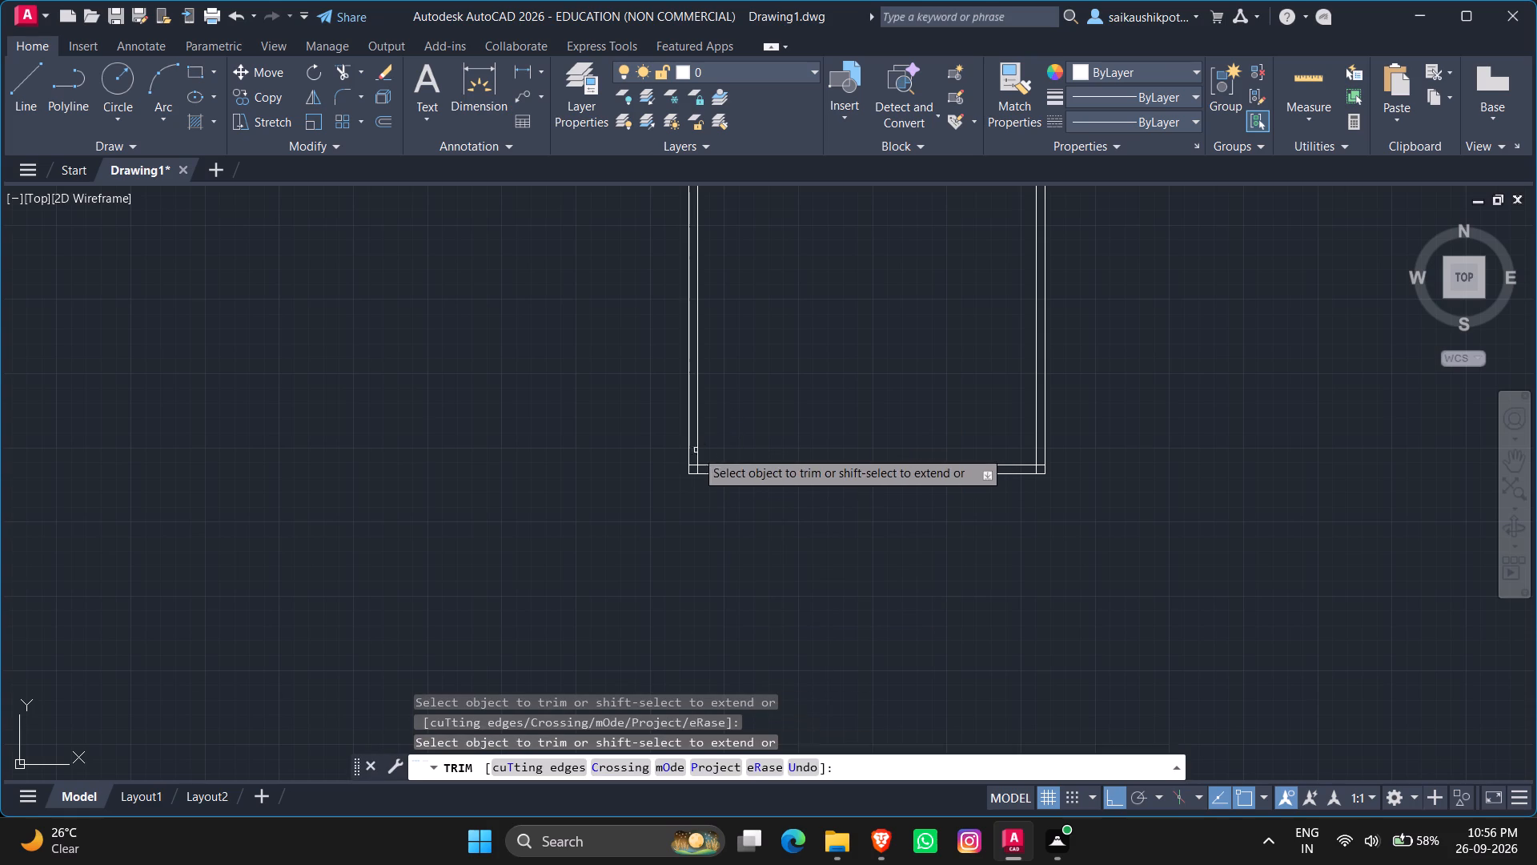
scroll(694, 460, "up", 3)
left_click(701, 497)
left_click(688, 497)
left_click(678, 486)
left_click(678, 474)
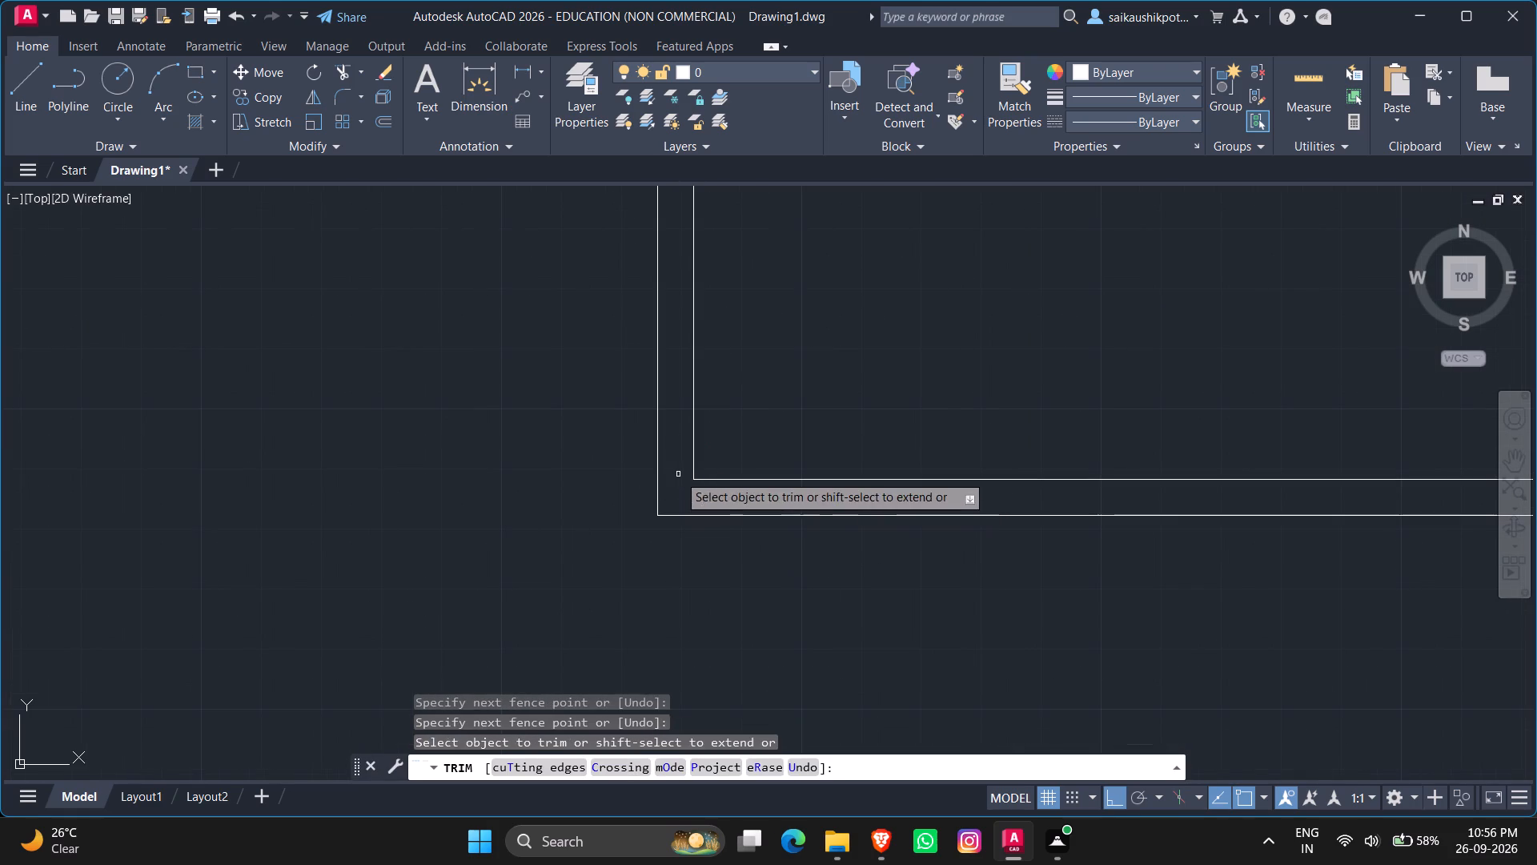
scroll(690, 516, "down", 4)
scroll(977, 508, "up", 8)
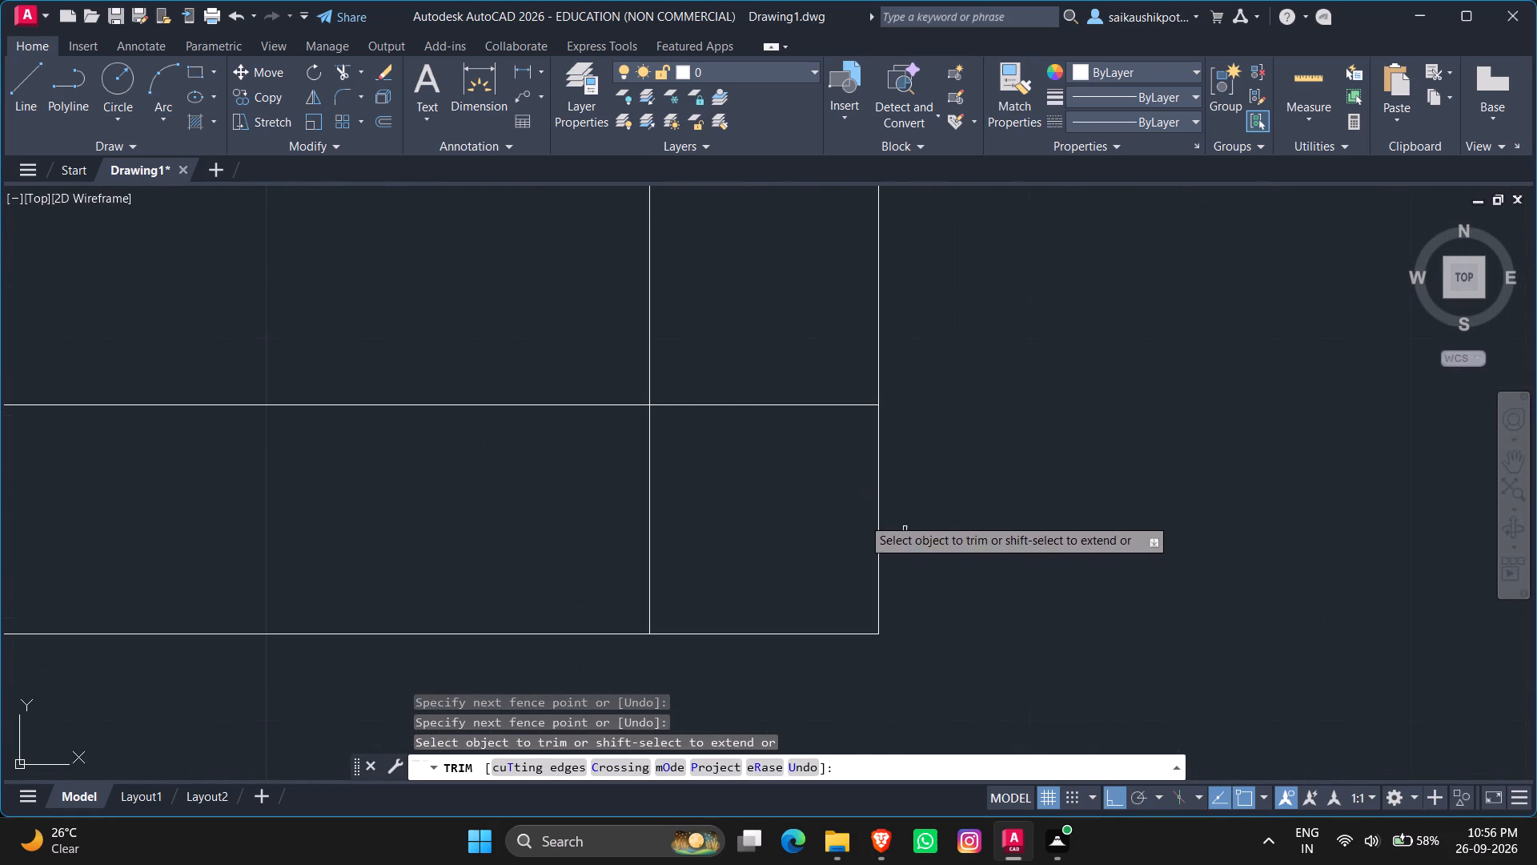
left_click_drag(781, 396, 785, 418)
left_click(790, 473)
left_click(660, 507)
left_click(572, 505)
Trim the overlapping inner wall lines at the two top corners of the rectangle.
scroll(728, 498, "down", 7)
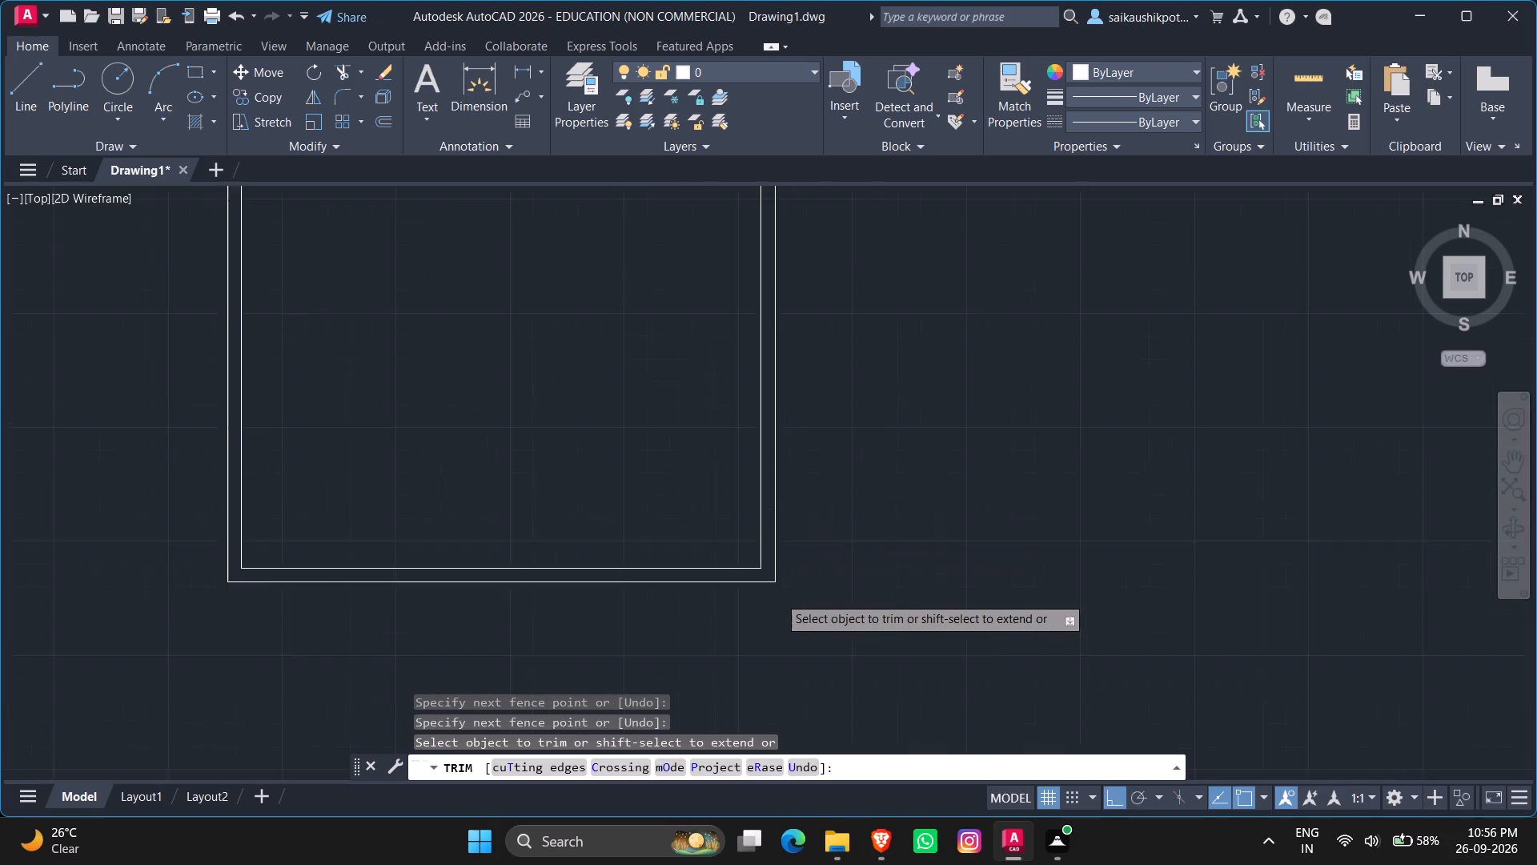
scroll(789, 465, "down", 1)
scroll(770, 176, "up", 7)
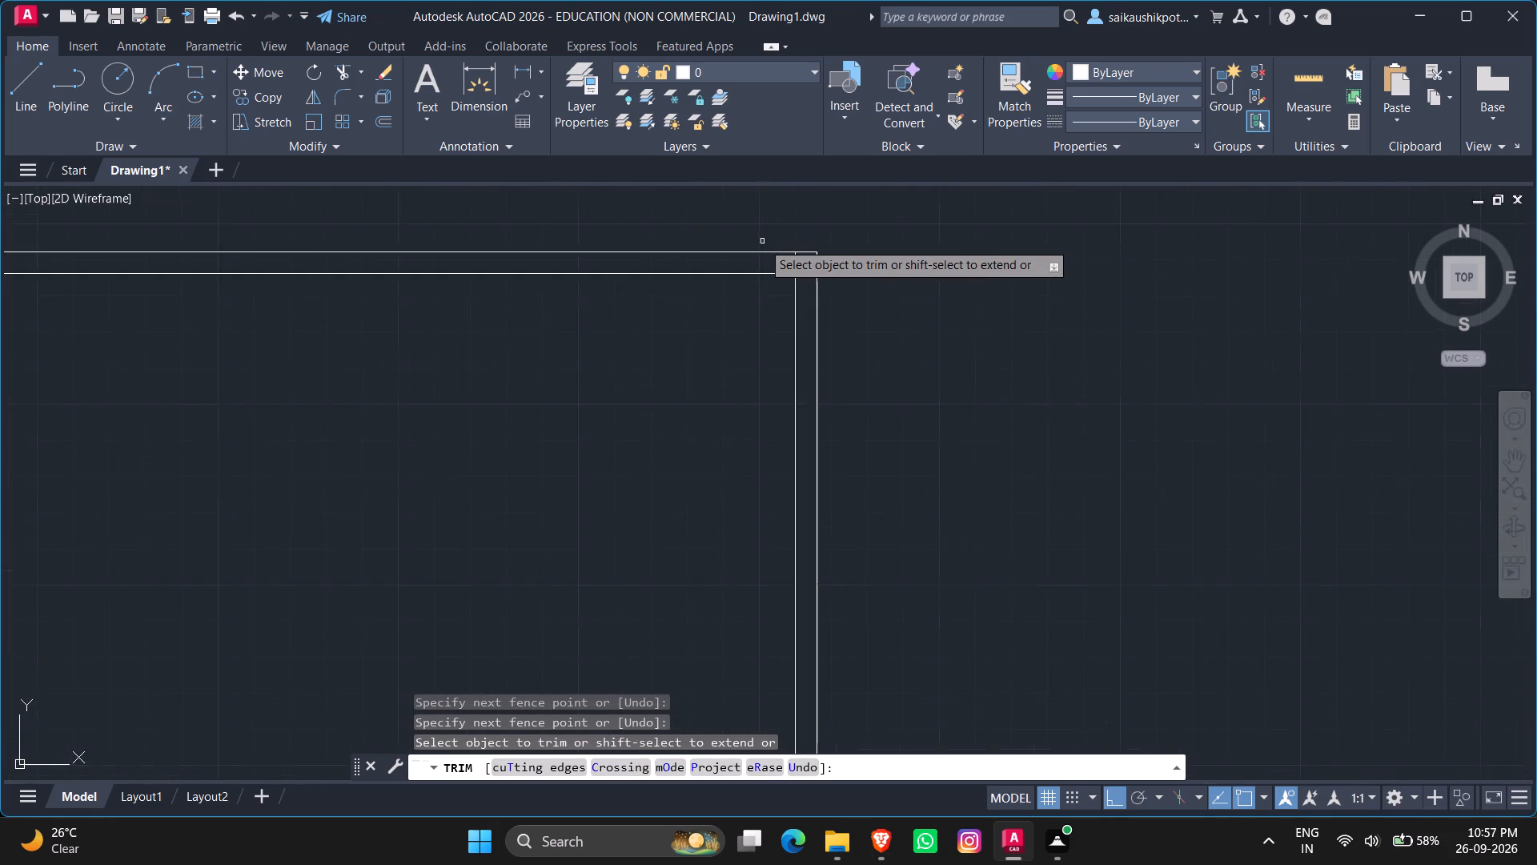
scroll(762, 242, "up", 3)
left_click(909, 409)
left_click(968, 400)
left_click(982, 420)
left_click(988, 466)
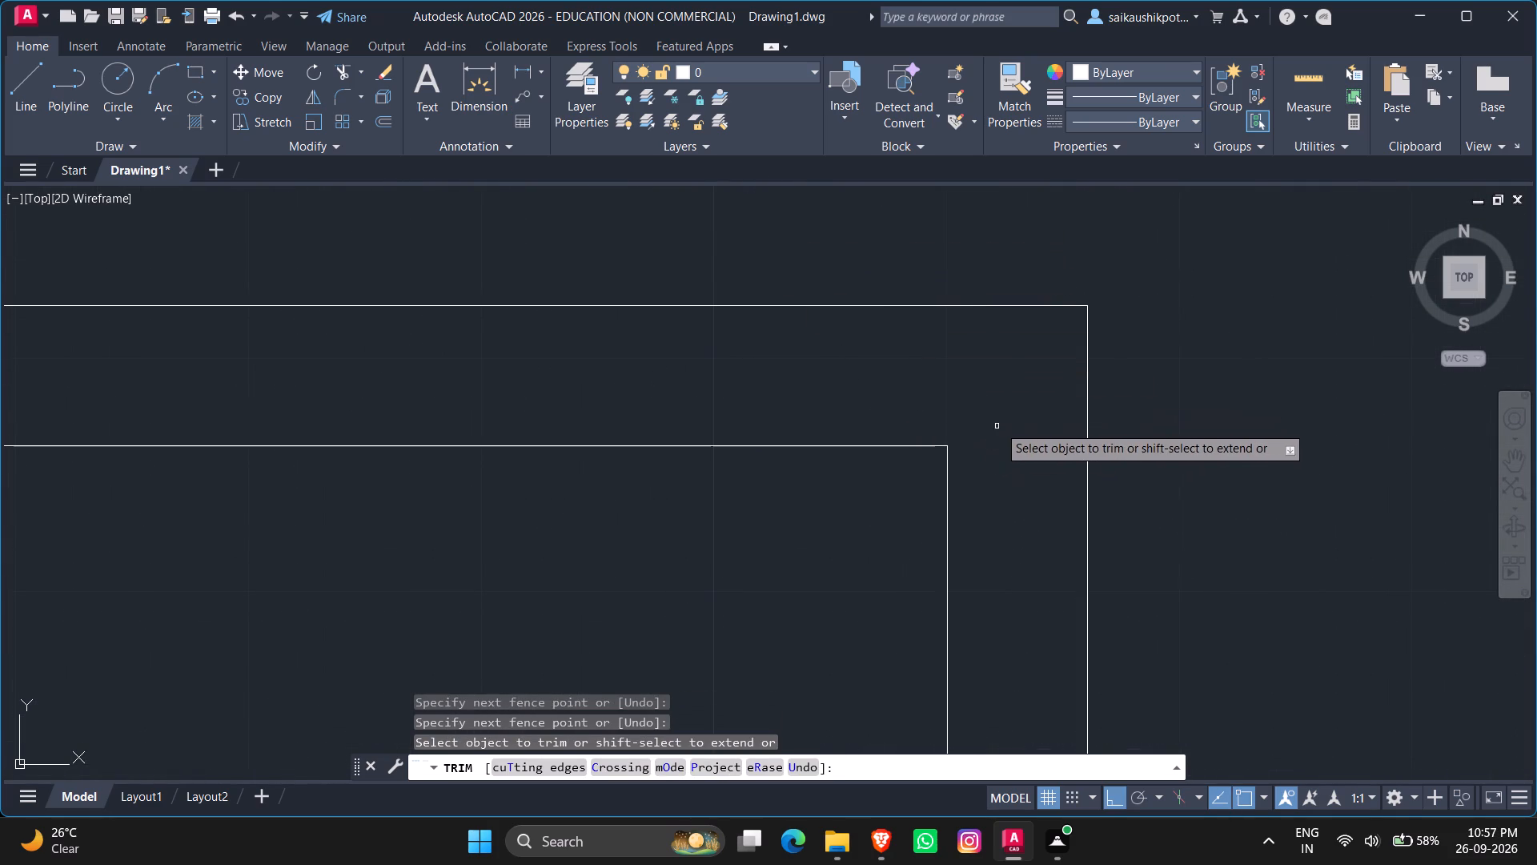
scroll(1002, 424, "down", 5)
scroll(497, 427, "up", 5)
left_click(525, 284)
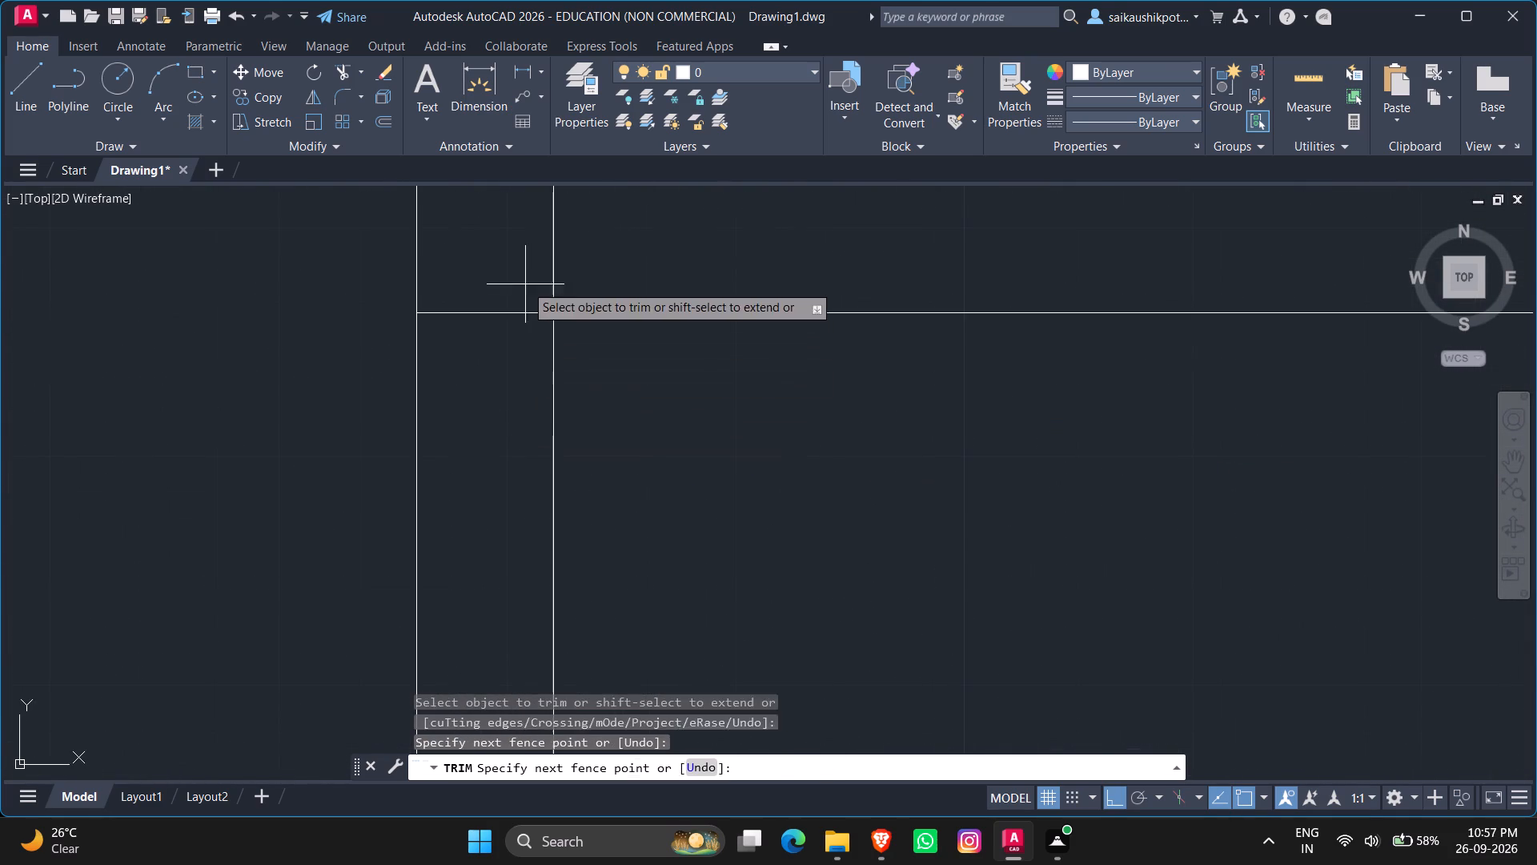
left_click(502, 332)
left_click(522, 251)
left_click(624, 252)
key("Escape")
Offset the left and top inner wall lines 6' into the plan to mark out a corner room.
scroll(644, 333, "down", 7)
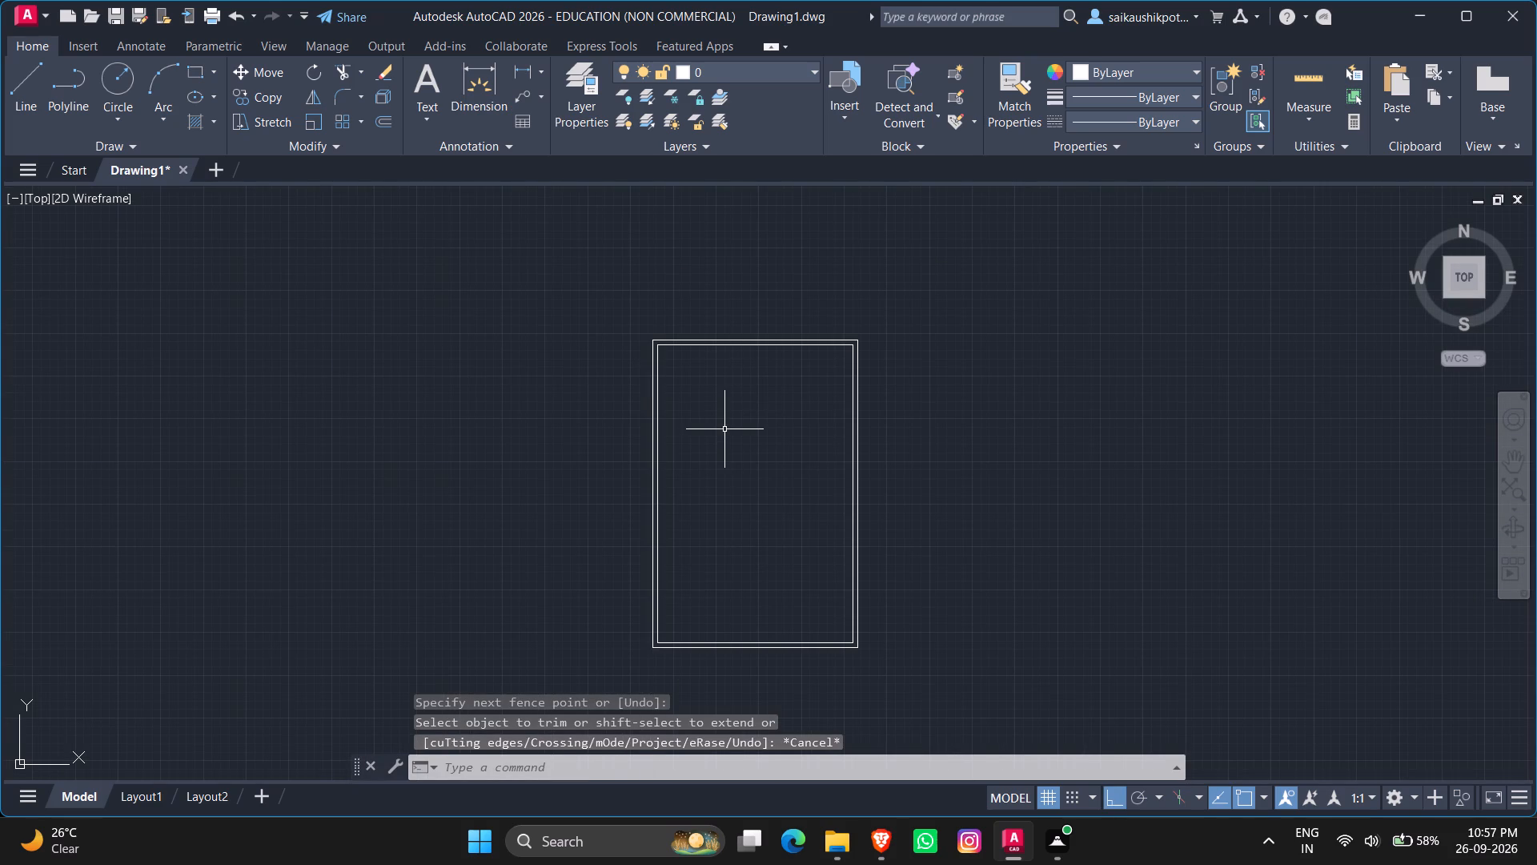
key("o")
key("Return")
type("6'")
key("Return")
scroll(737, 388, "up", 3)
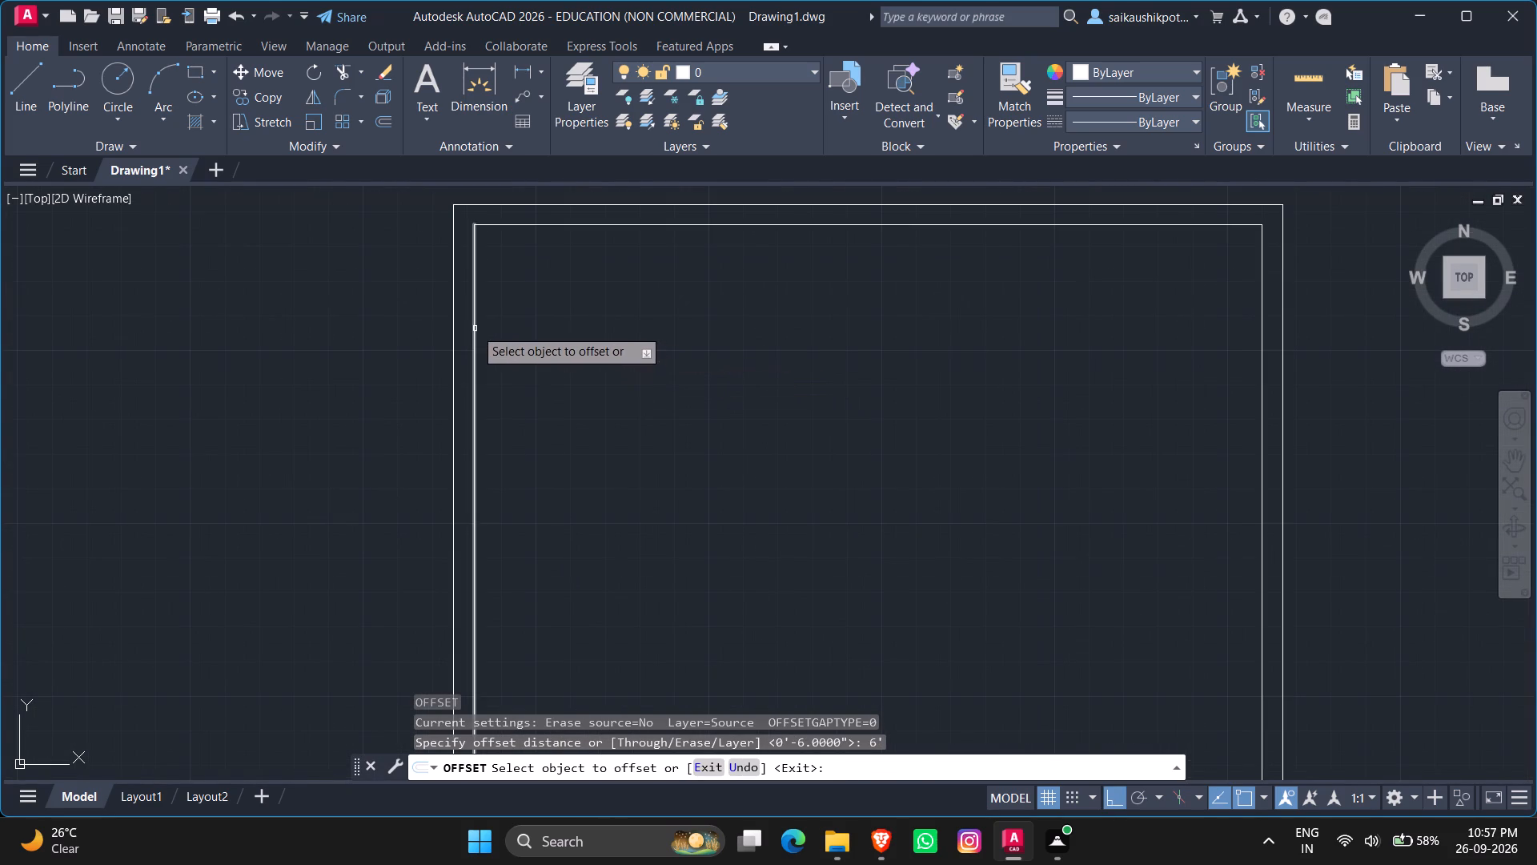
left_click(475, 328)
left_click(625, 375)
left_click(606, 222)
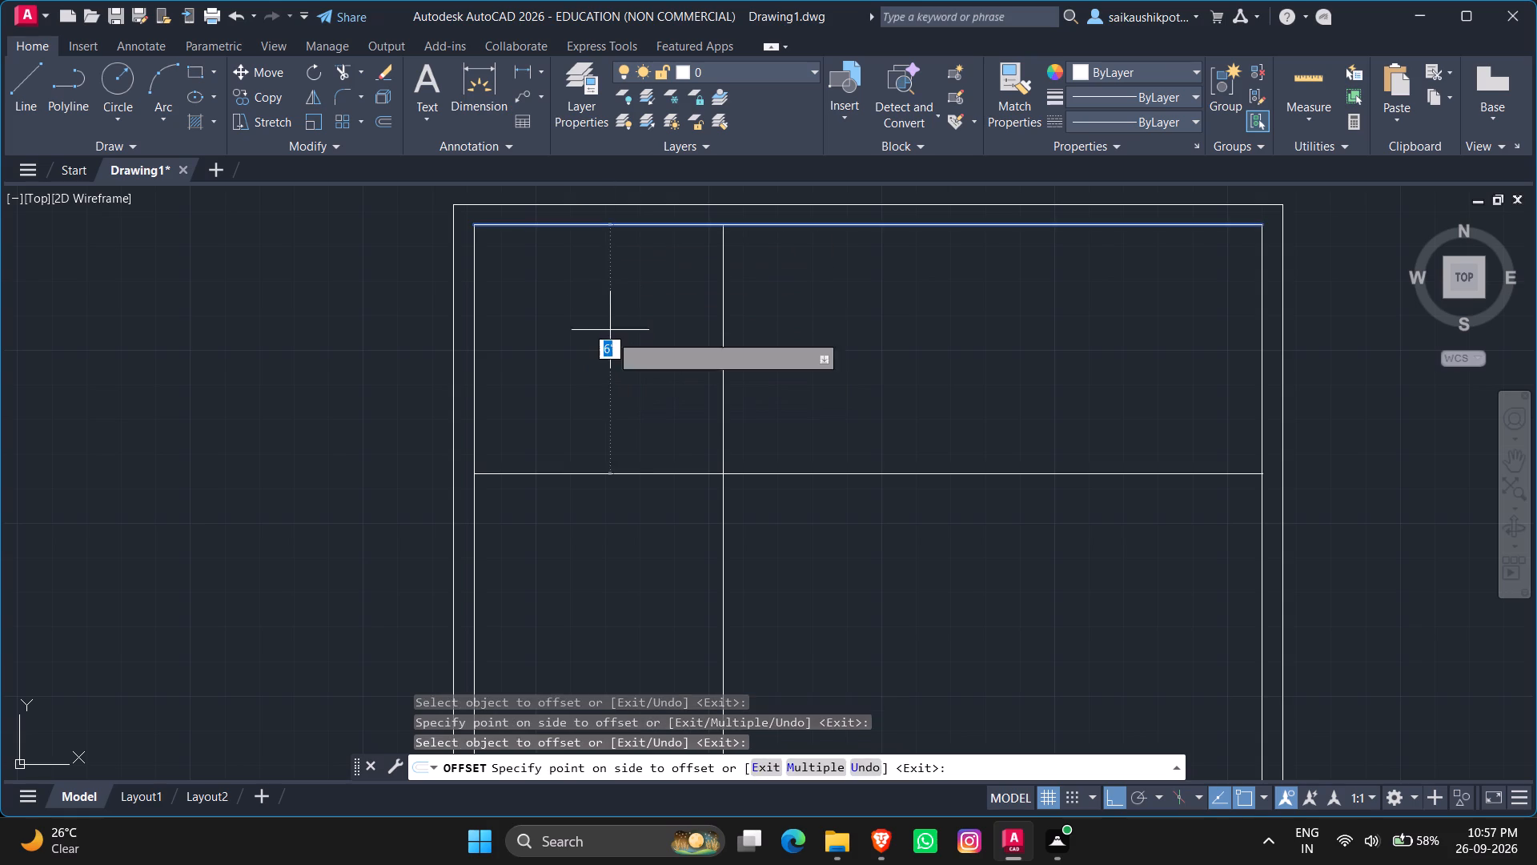
left_click(606, 363)
key("Escape")
key("Escape")
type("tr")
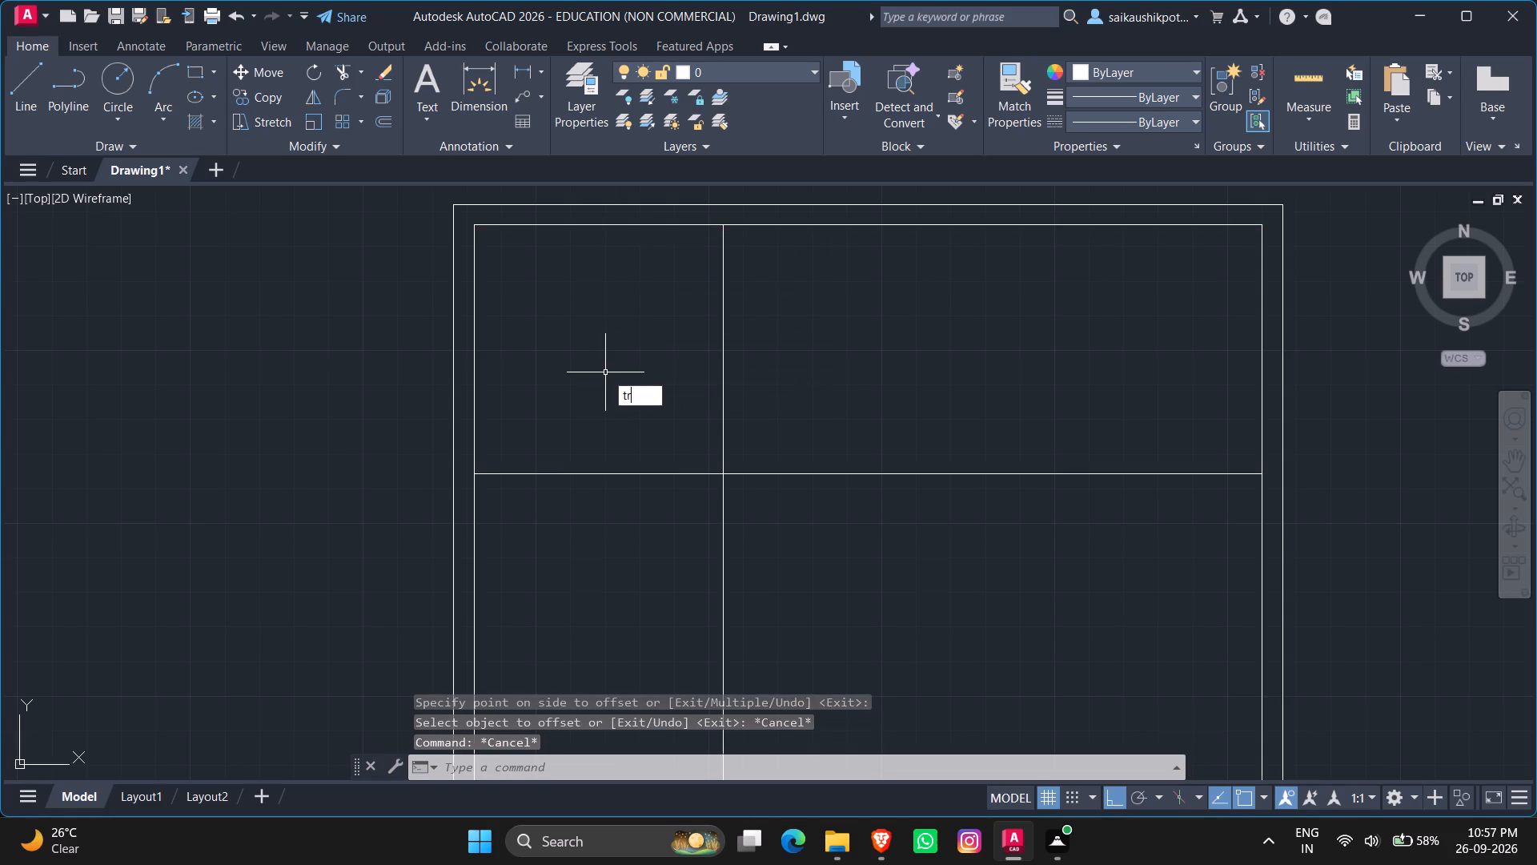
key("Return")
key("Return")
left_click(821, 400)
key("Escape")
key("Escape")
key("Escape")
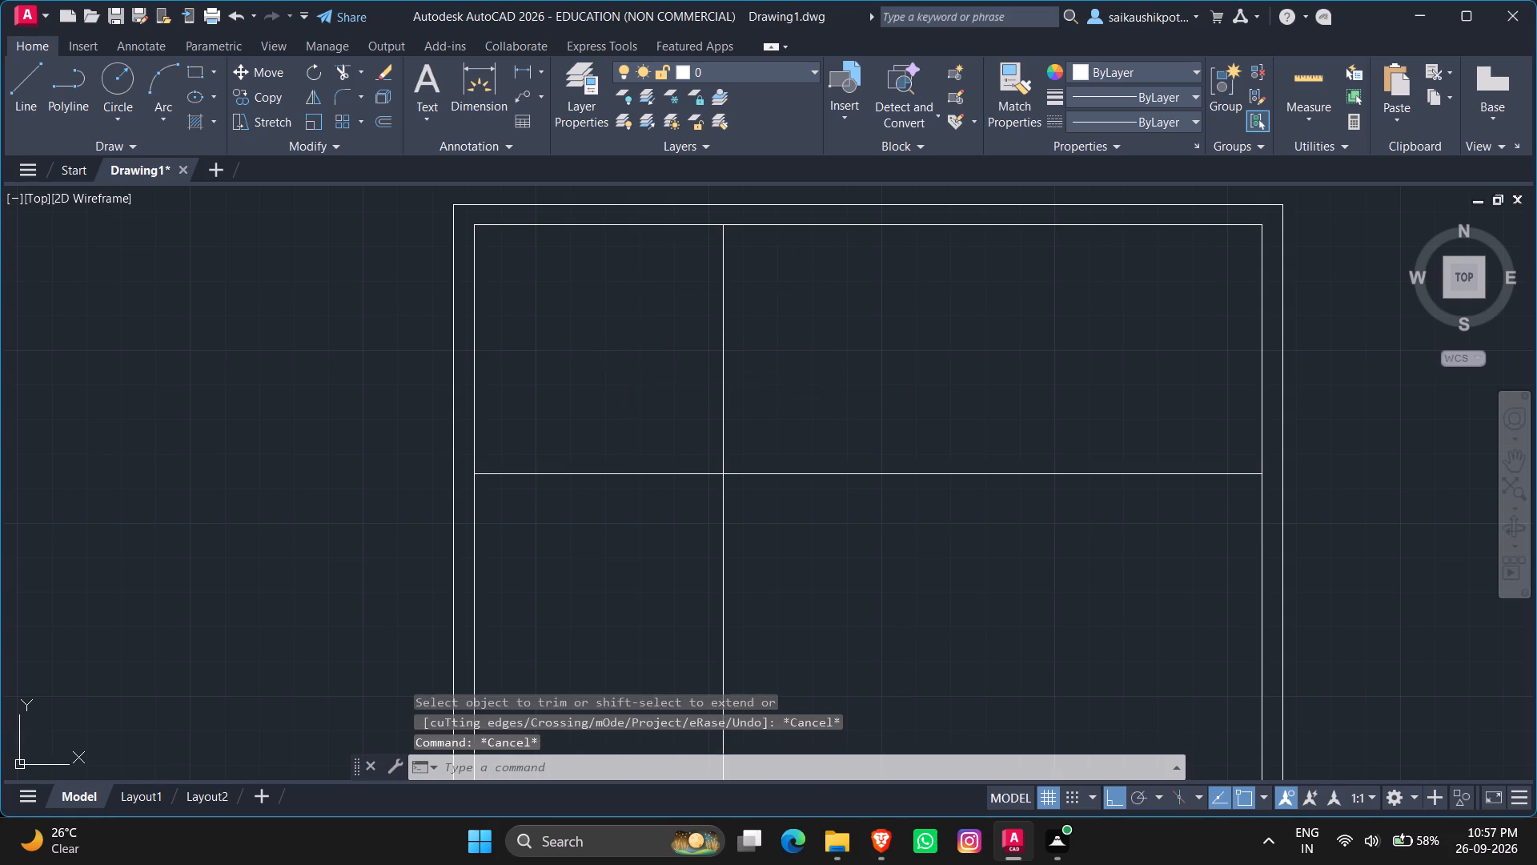
Trim the two 6' offset lines beyond their intersection, leaving a square room in the plan's upper-left corner.
type("tr")
key("Return")
key("Return")
left_click_drag(833, 424, 825, 455)
left_click(813, 520)
left_click(792, 542)
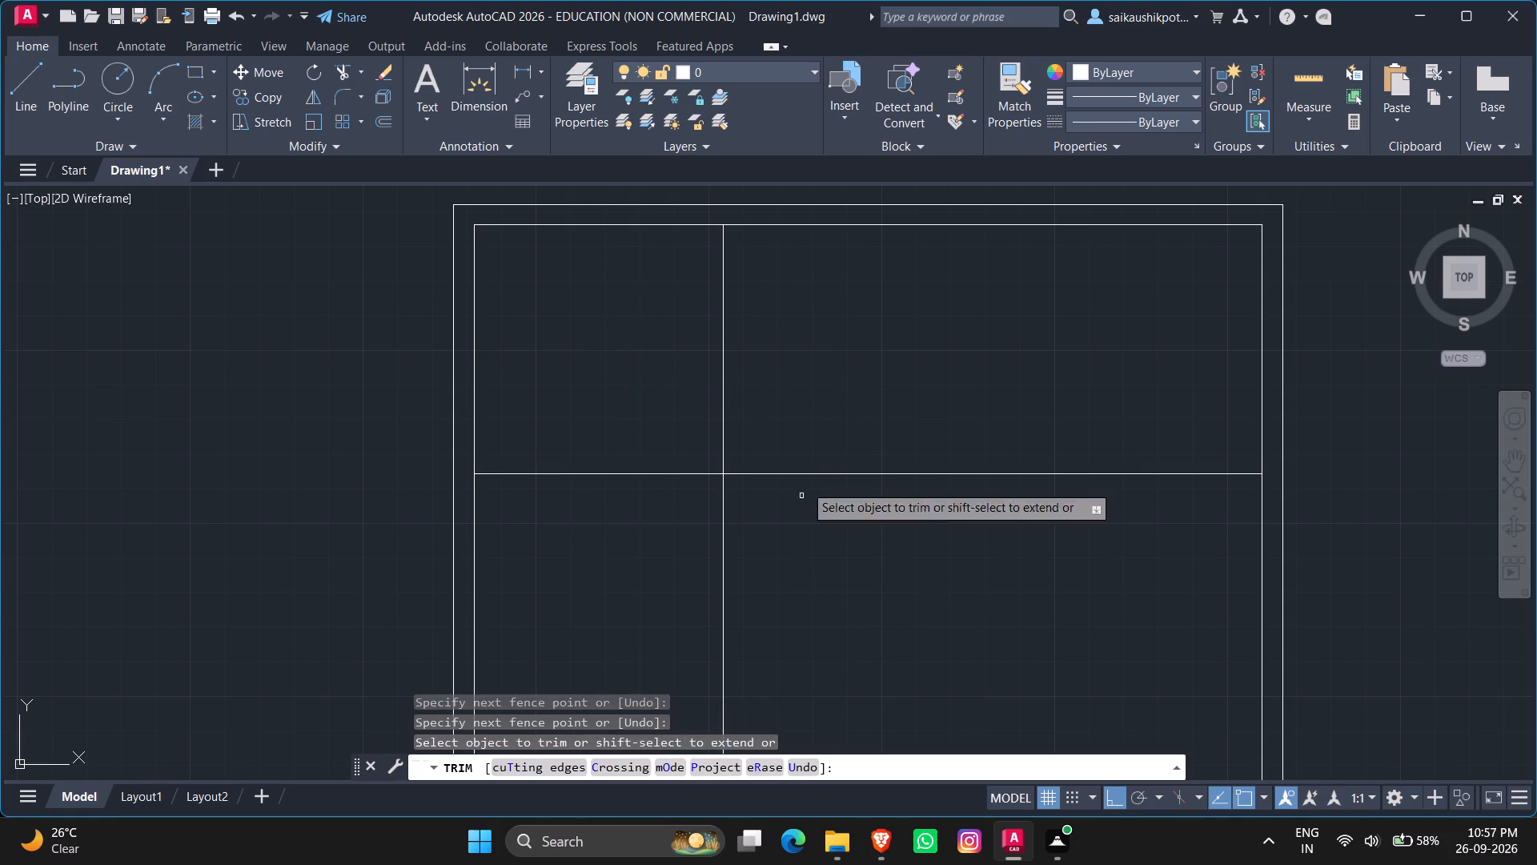
left_click(810, 439)
left_click_drag(810, 439, 808, 449)
left_click(783, 526)
left_click_drag(783, 526, 776, 531)
left_click(664, 565)
left_click(739, 555)
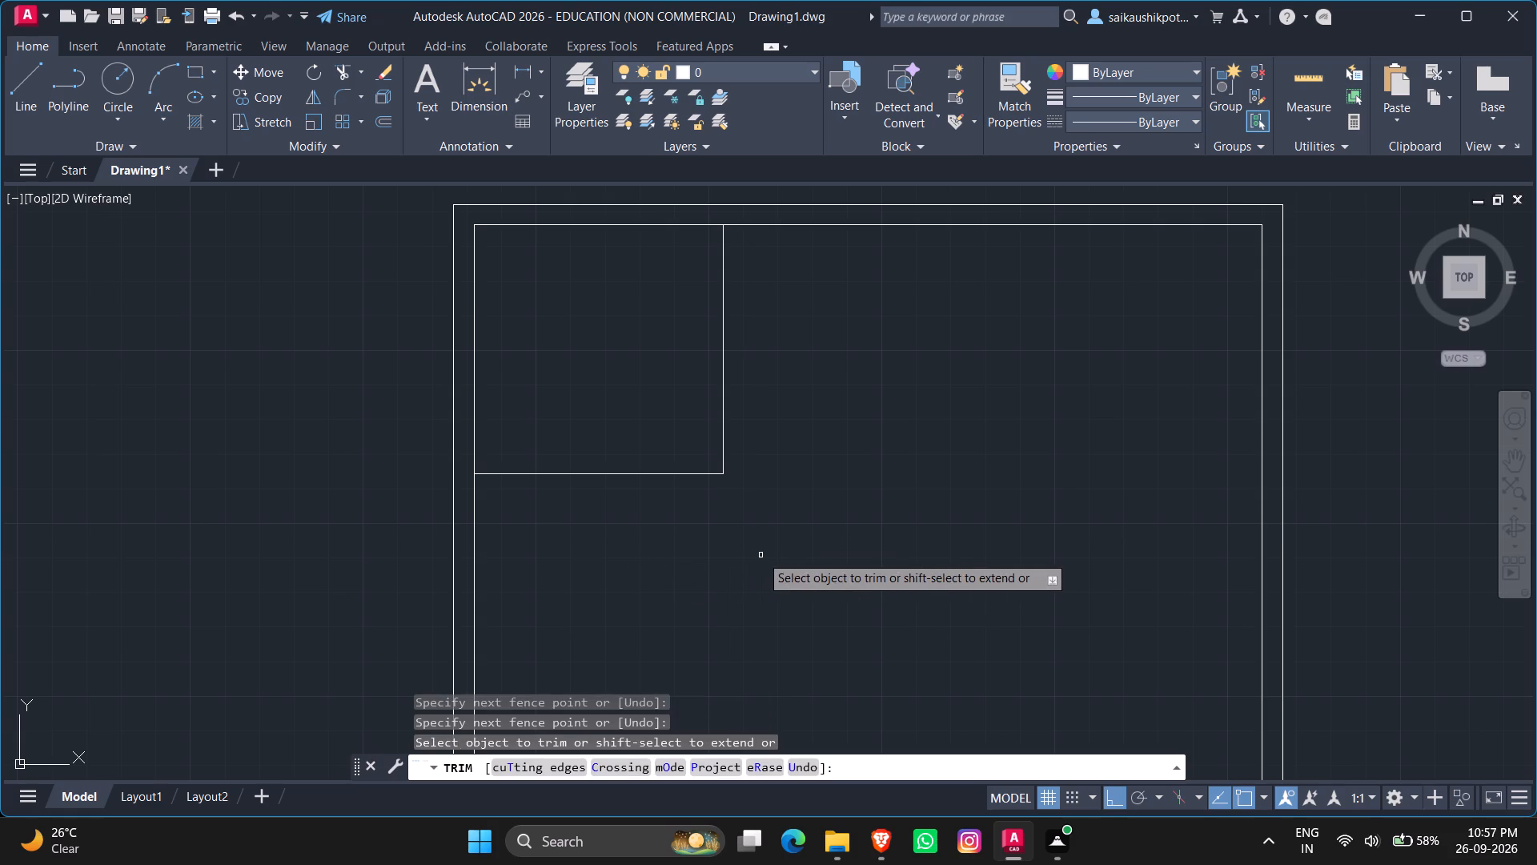
key("Escape")
key("Escape")
key("Escape")
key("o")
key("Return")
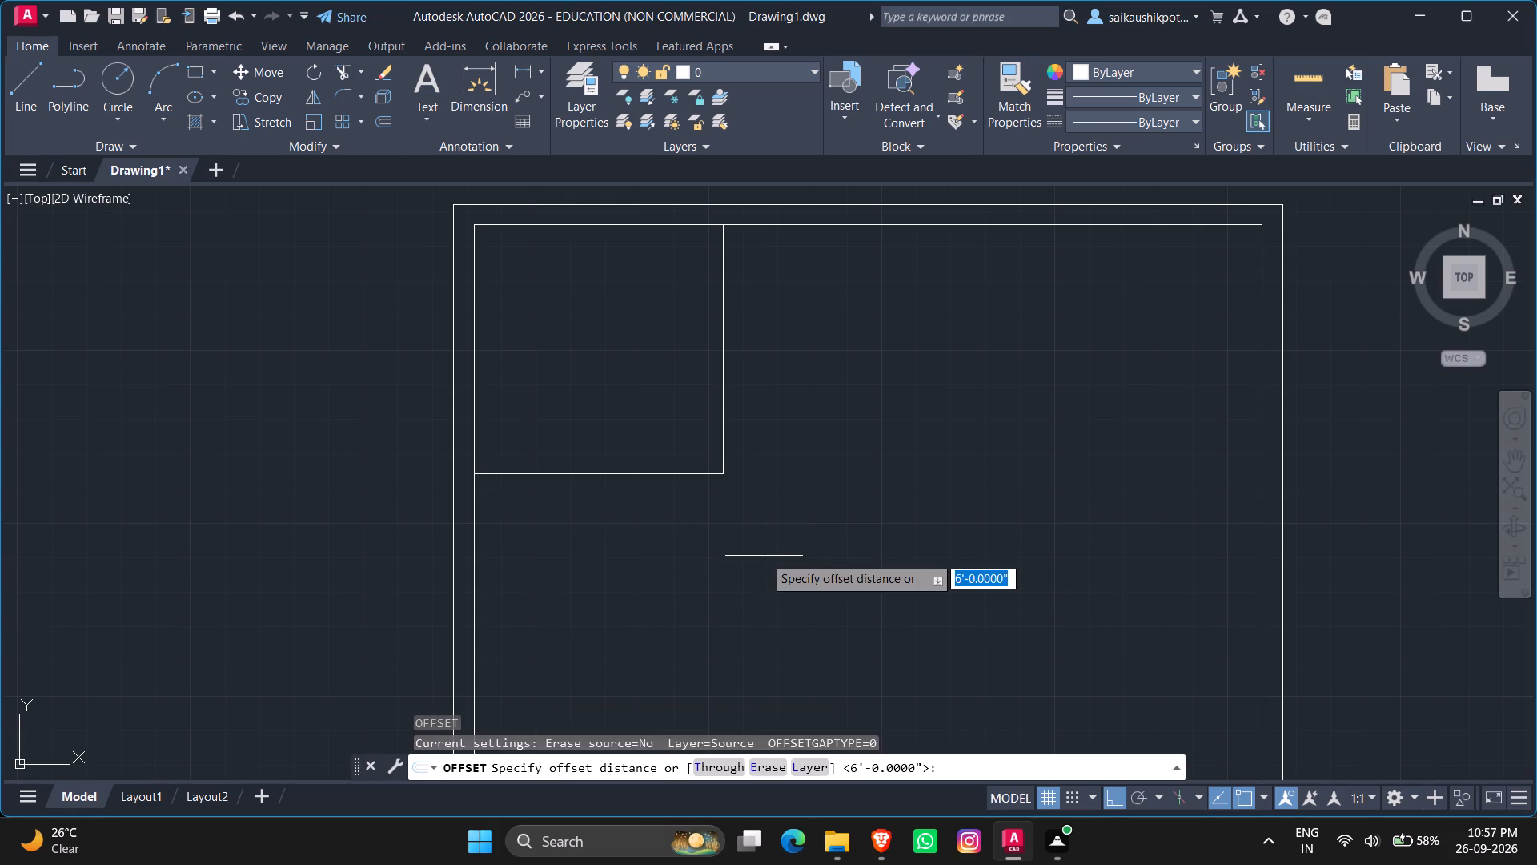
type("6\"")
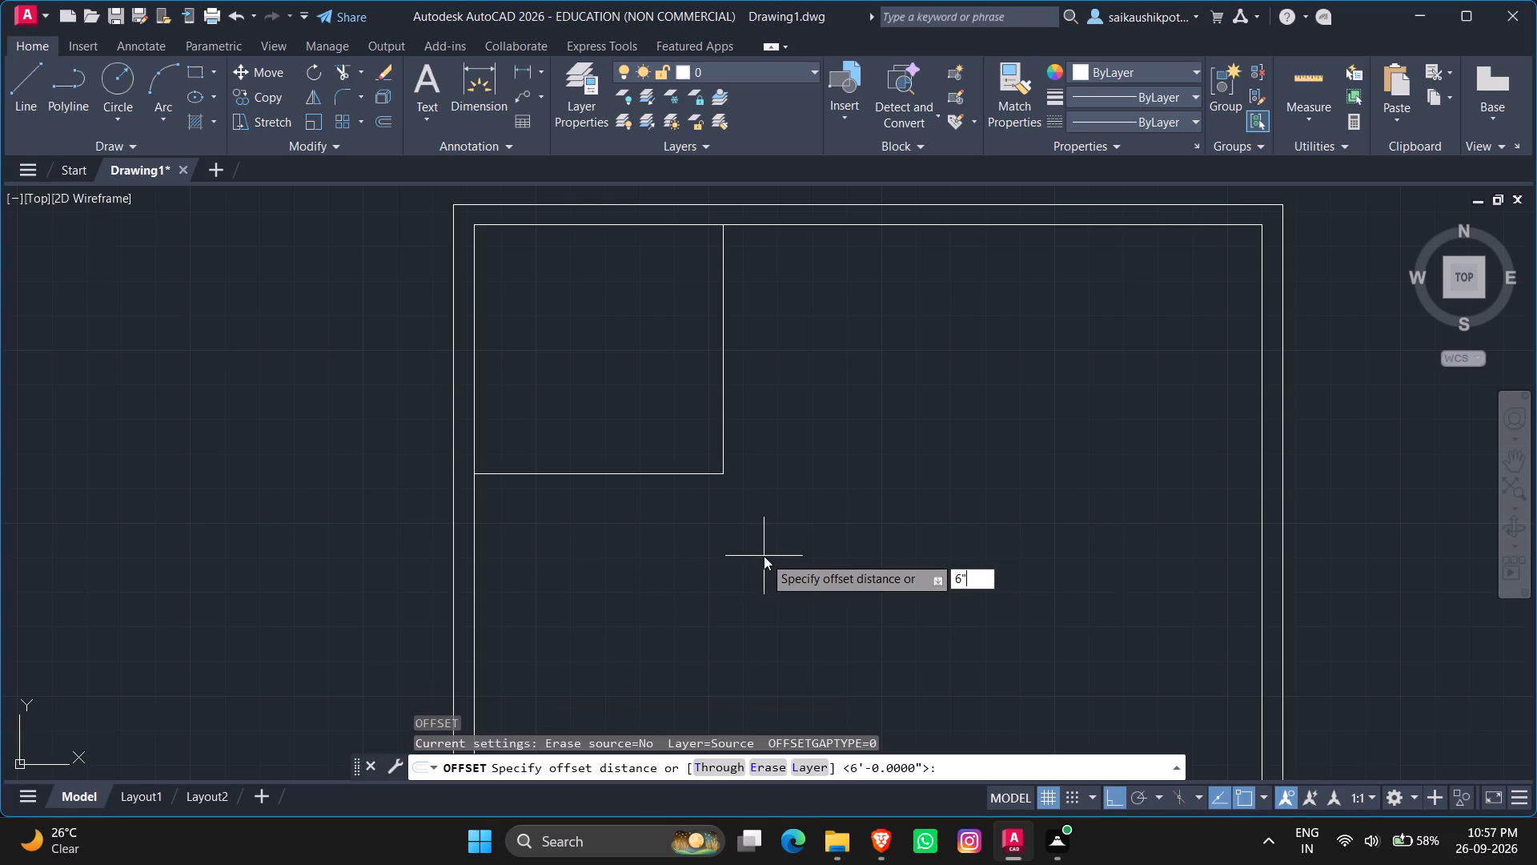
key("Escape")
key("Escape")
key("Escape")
Offset the corner room's right and bottom lines 4" outward to form the partition walls.
key("o")
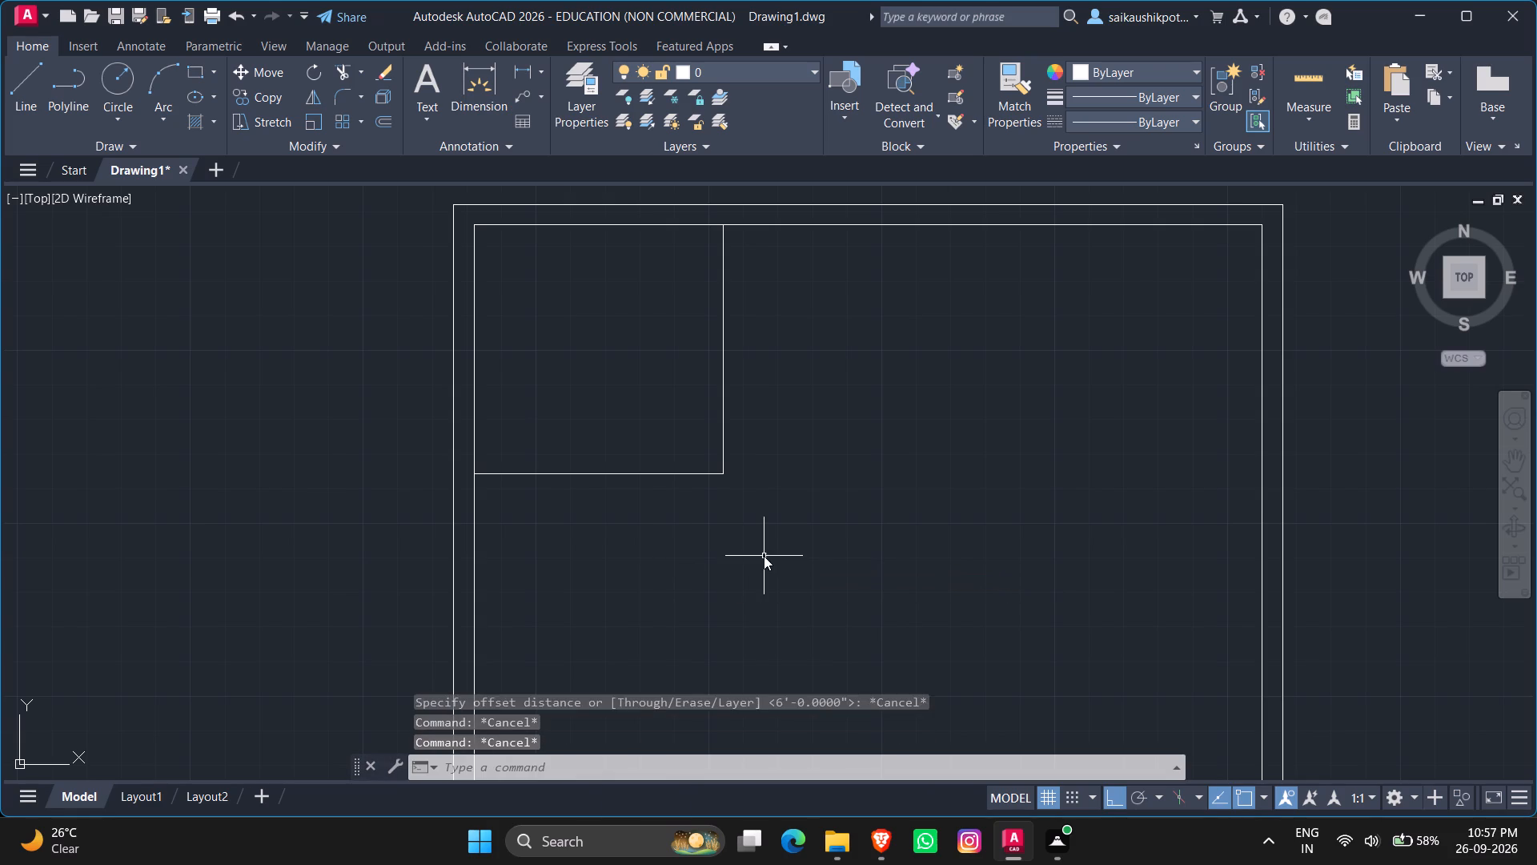
key("Return")
type("4\"")
key("Return")
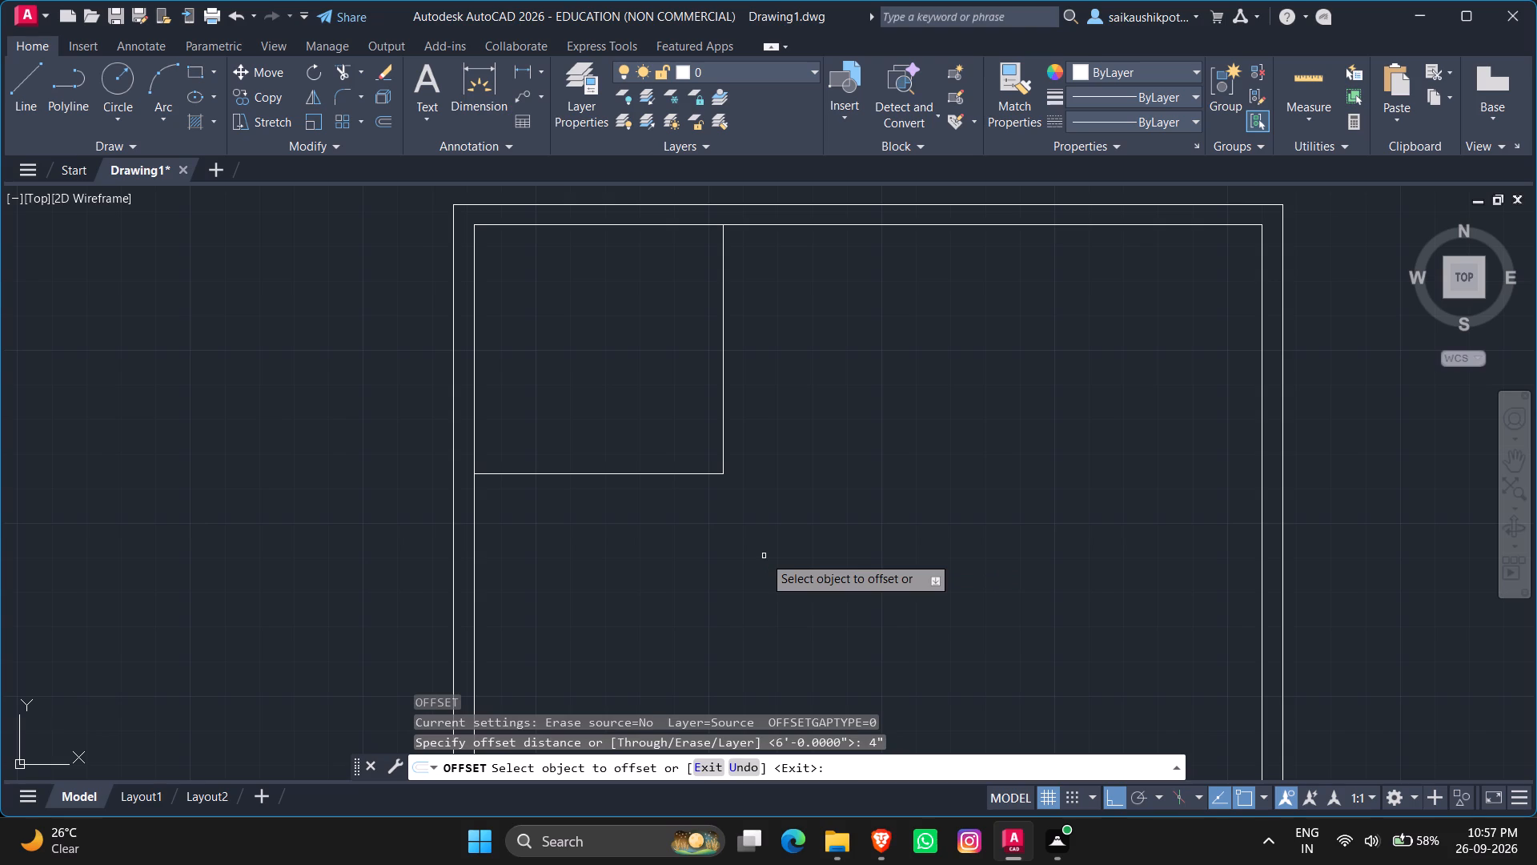
left_click(722, 339)
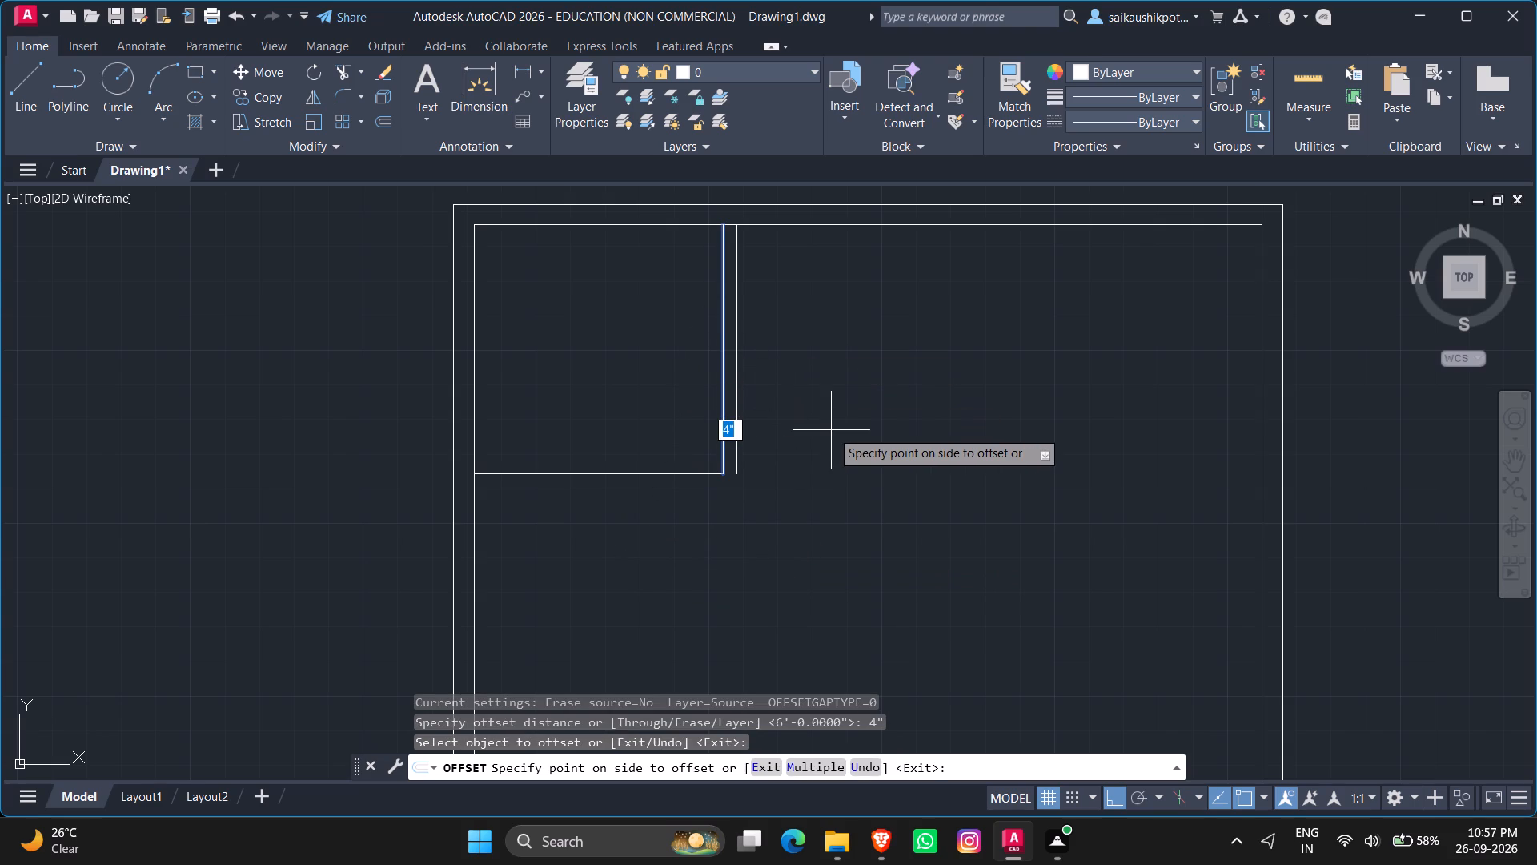
left_click(831, 430)
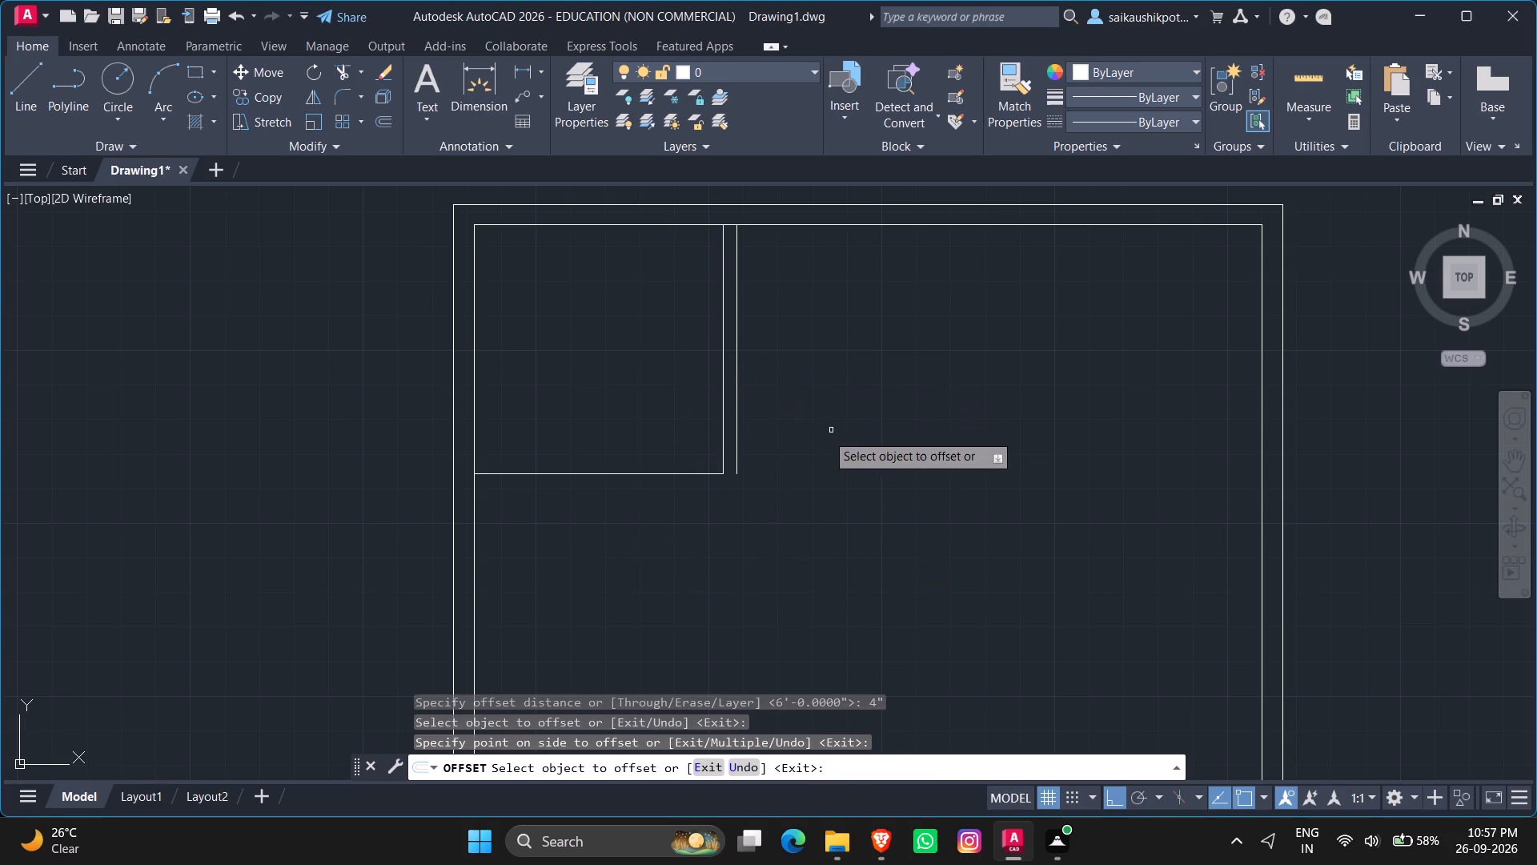
left_click(676, 475)
left_click(681, 536)
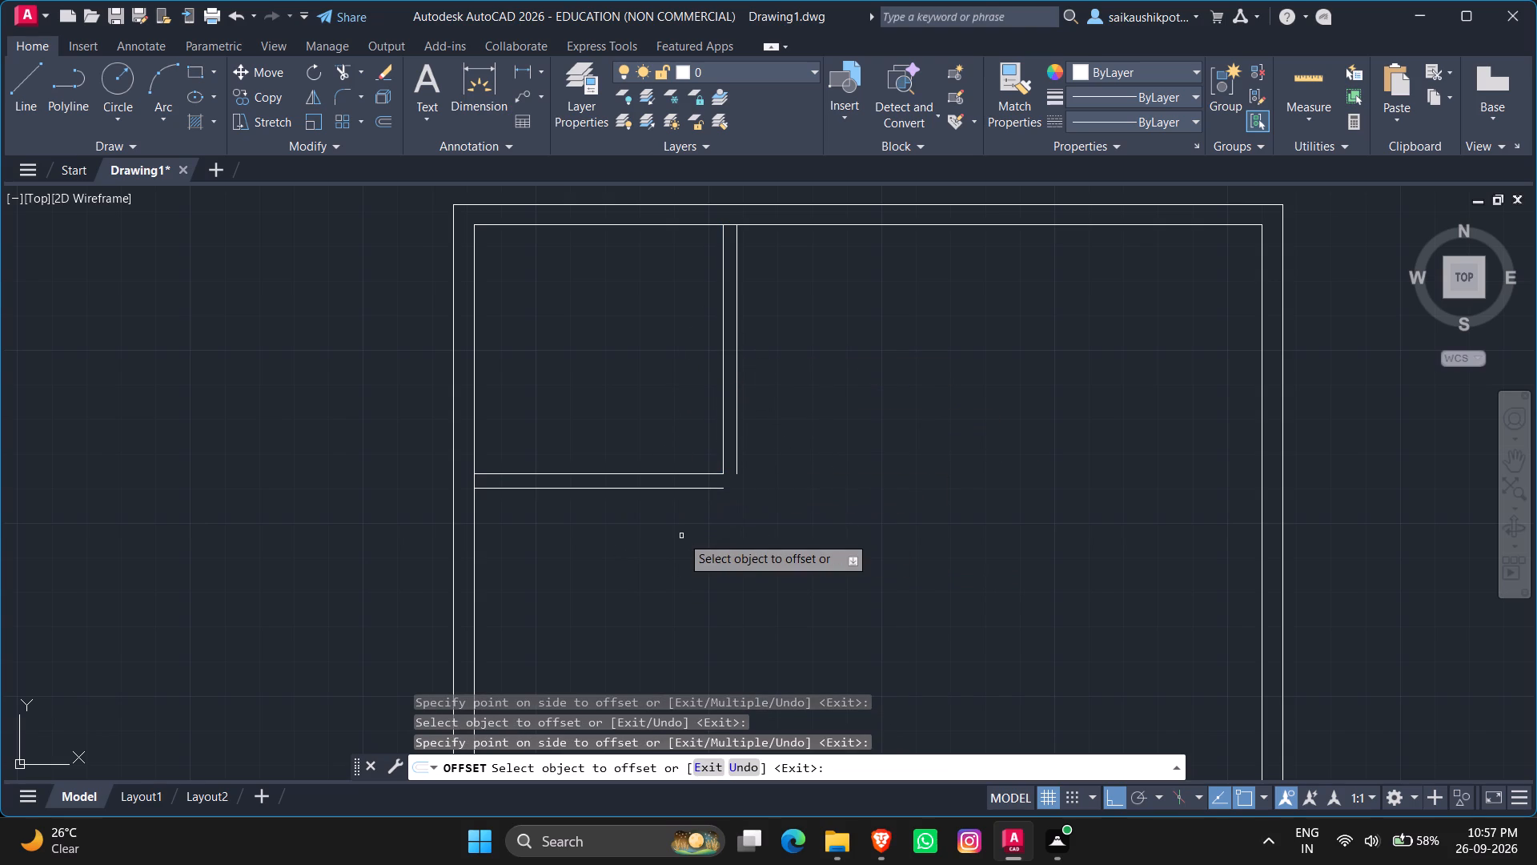
key("Escape")
key("Escape")
key("Escape")
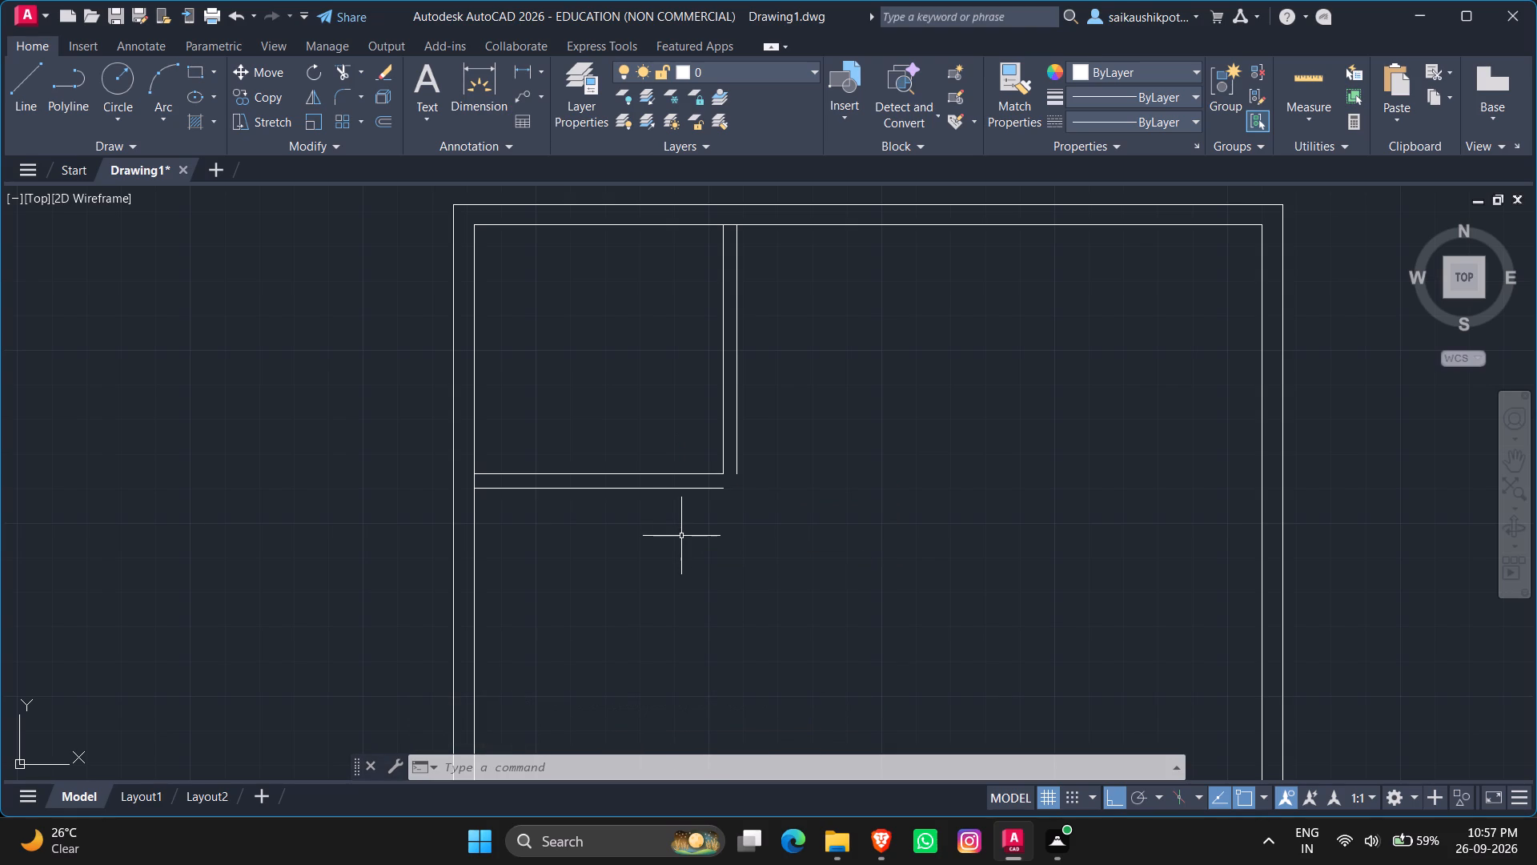
Quick-measure the clear width between the corner room's outer partition line and the right inner wall.
left_click(1306, 86)
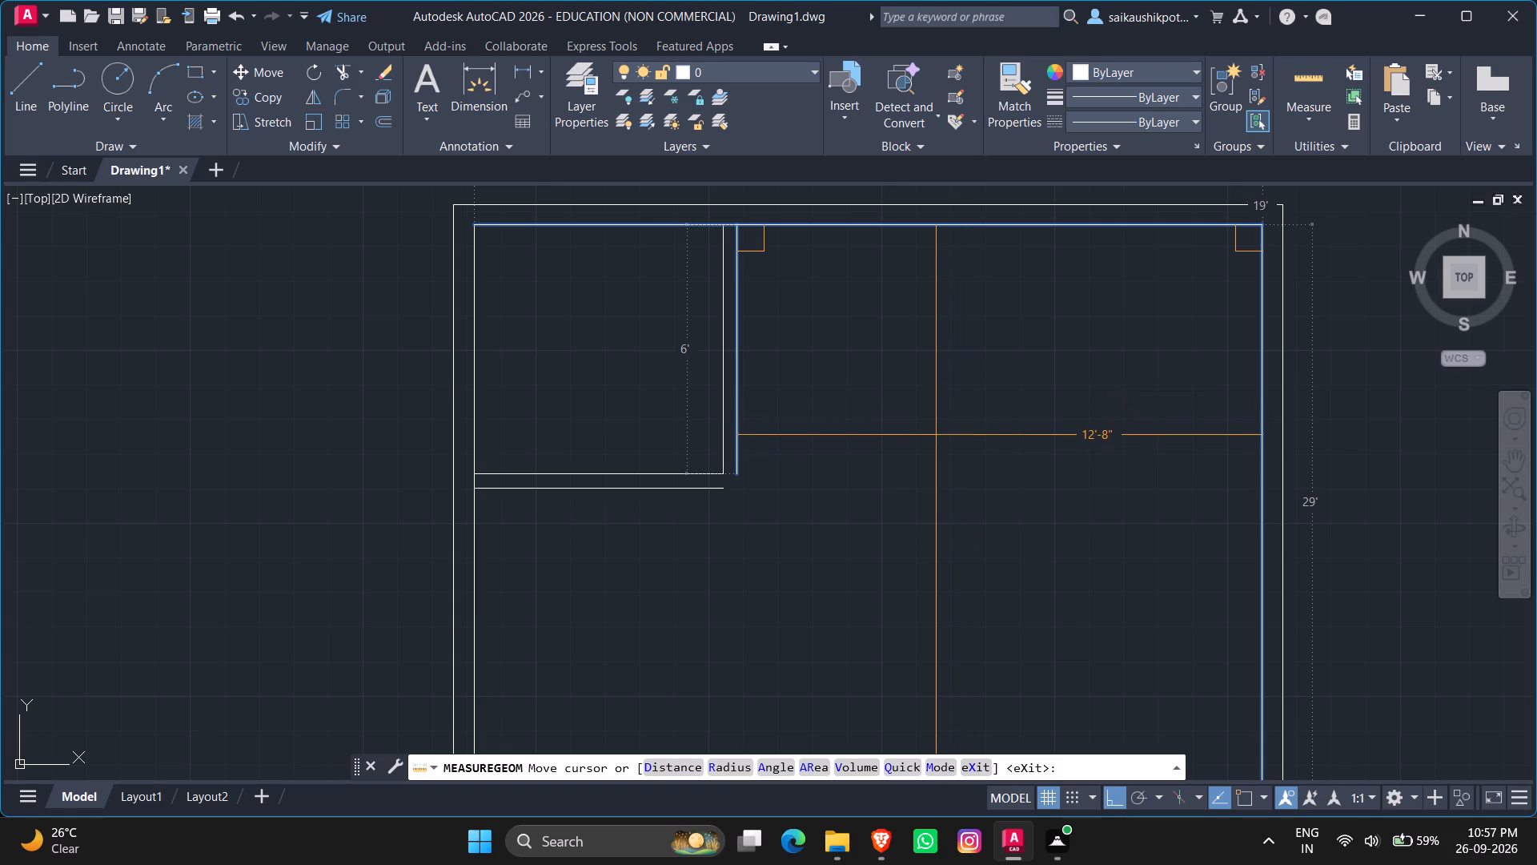
key("Escape")
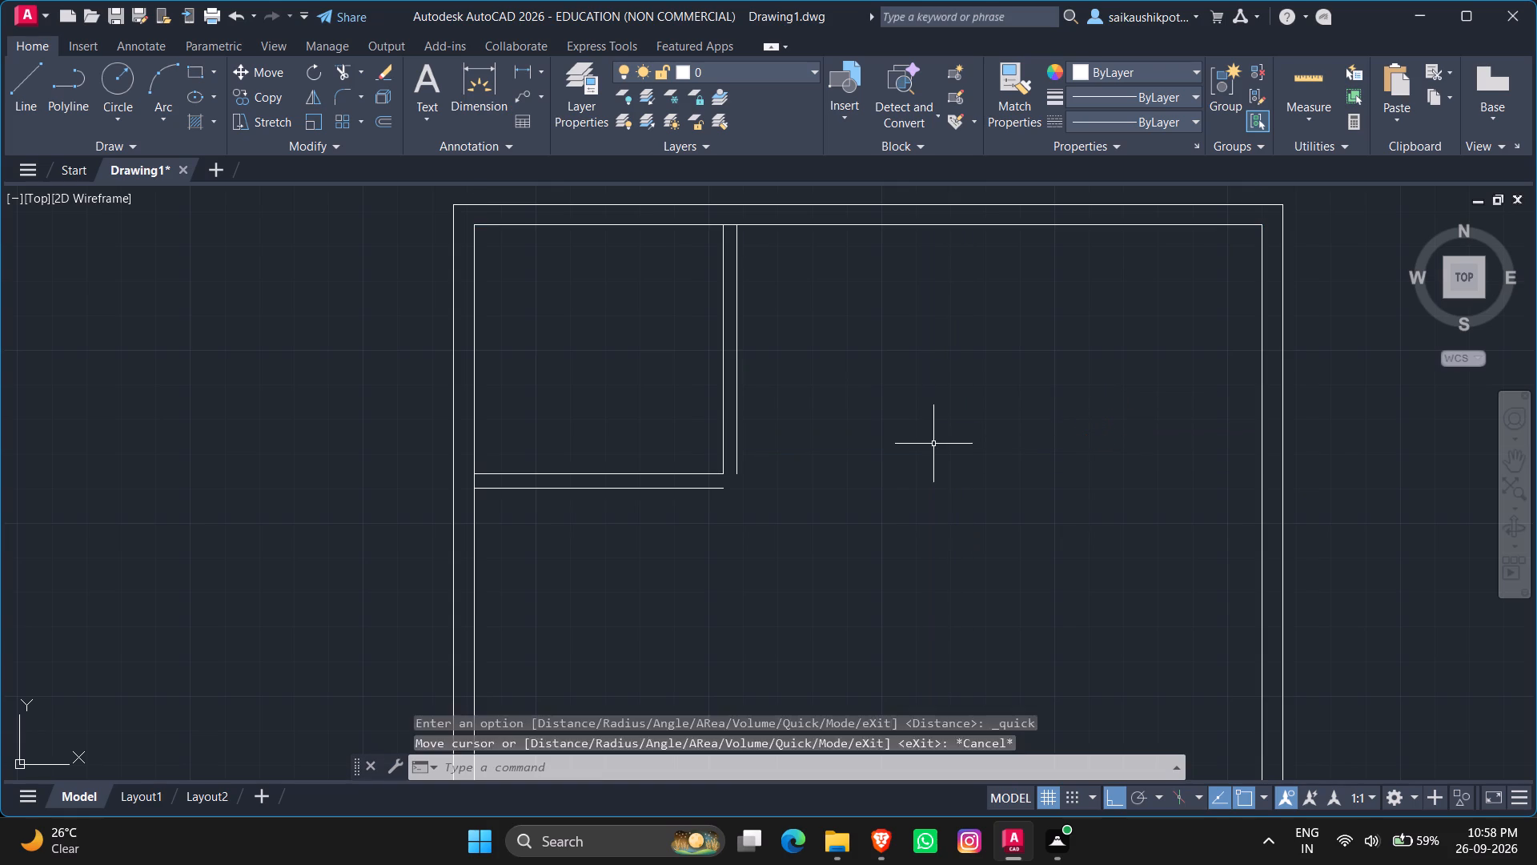
key("Escape")
key("Escape")
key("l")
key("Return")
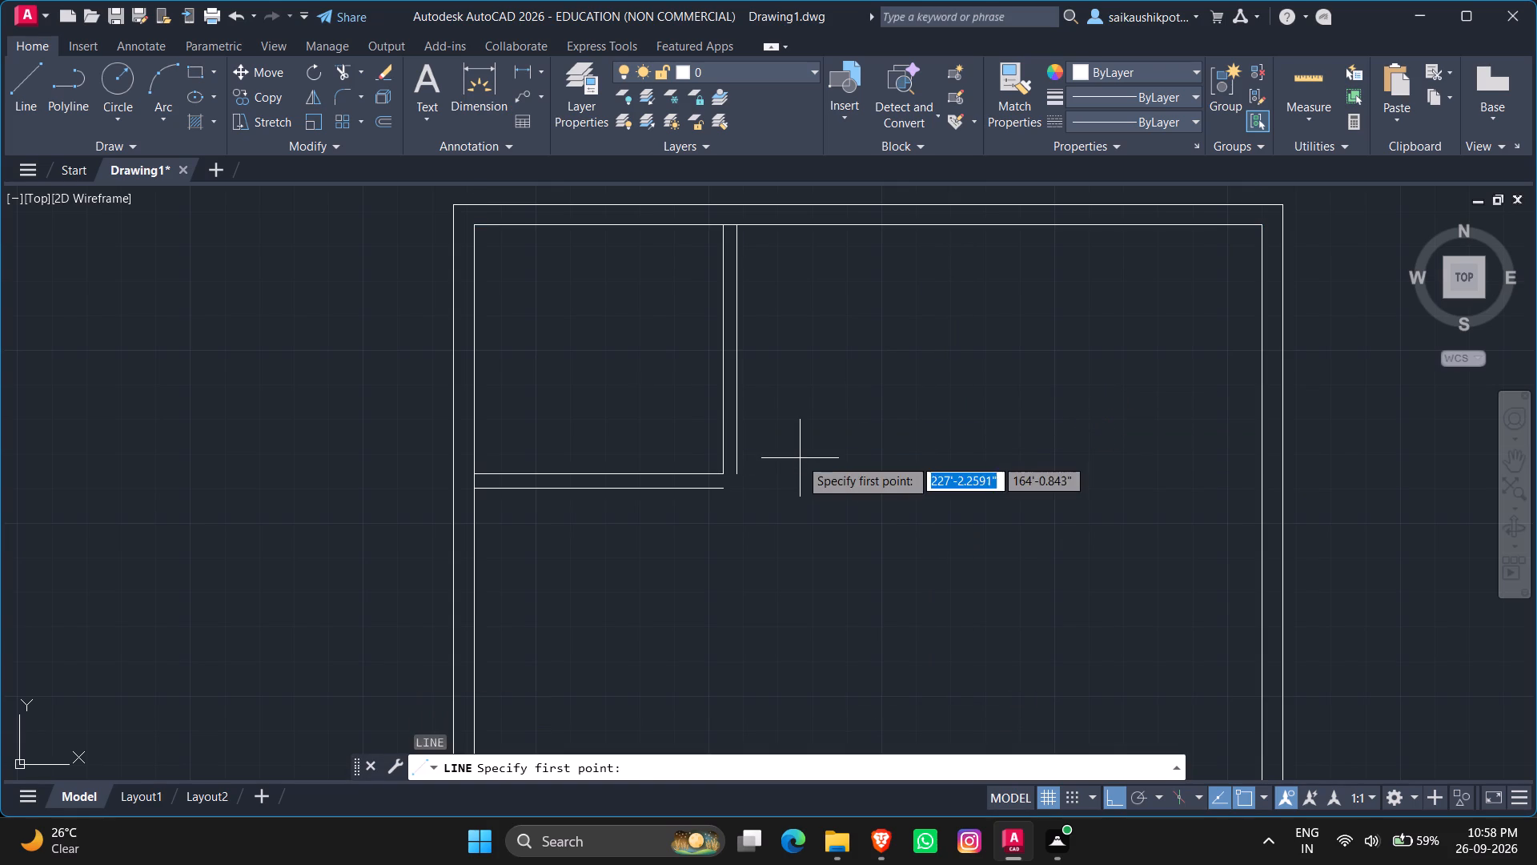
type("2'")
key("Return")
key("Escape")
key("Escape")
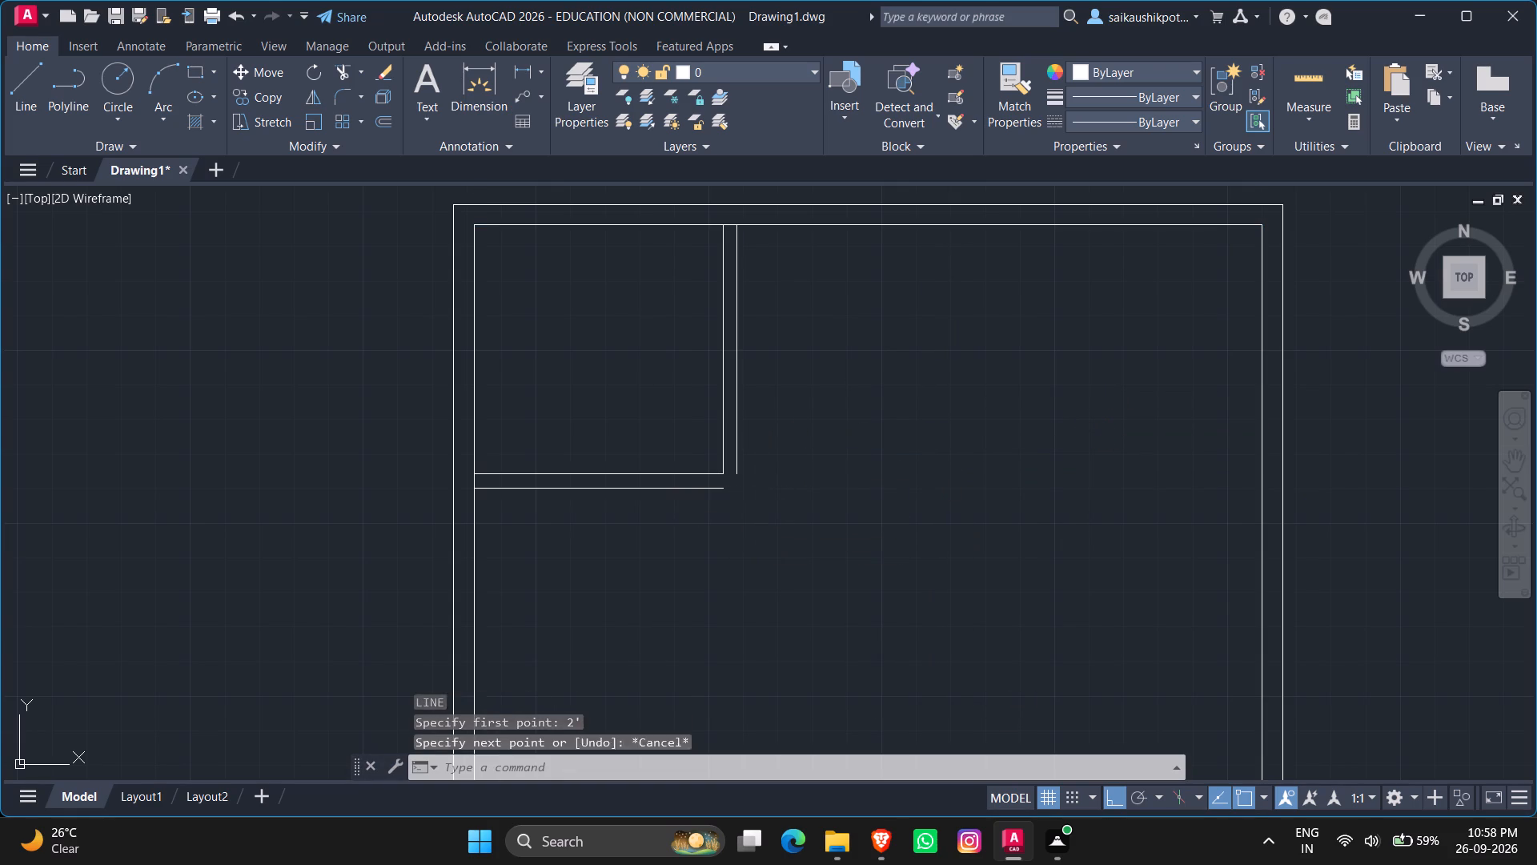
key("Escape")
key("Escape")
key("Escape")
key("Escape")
Draw a 2' horizontal line rightward from the lower end of the vertical partition's outer line.
key("l")
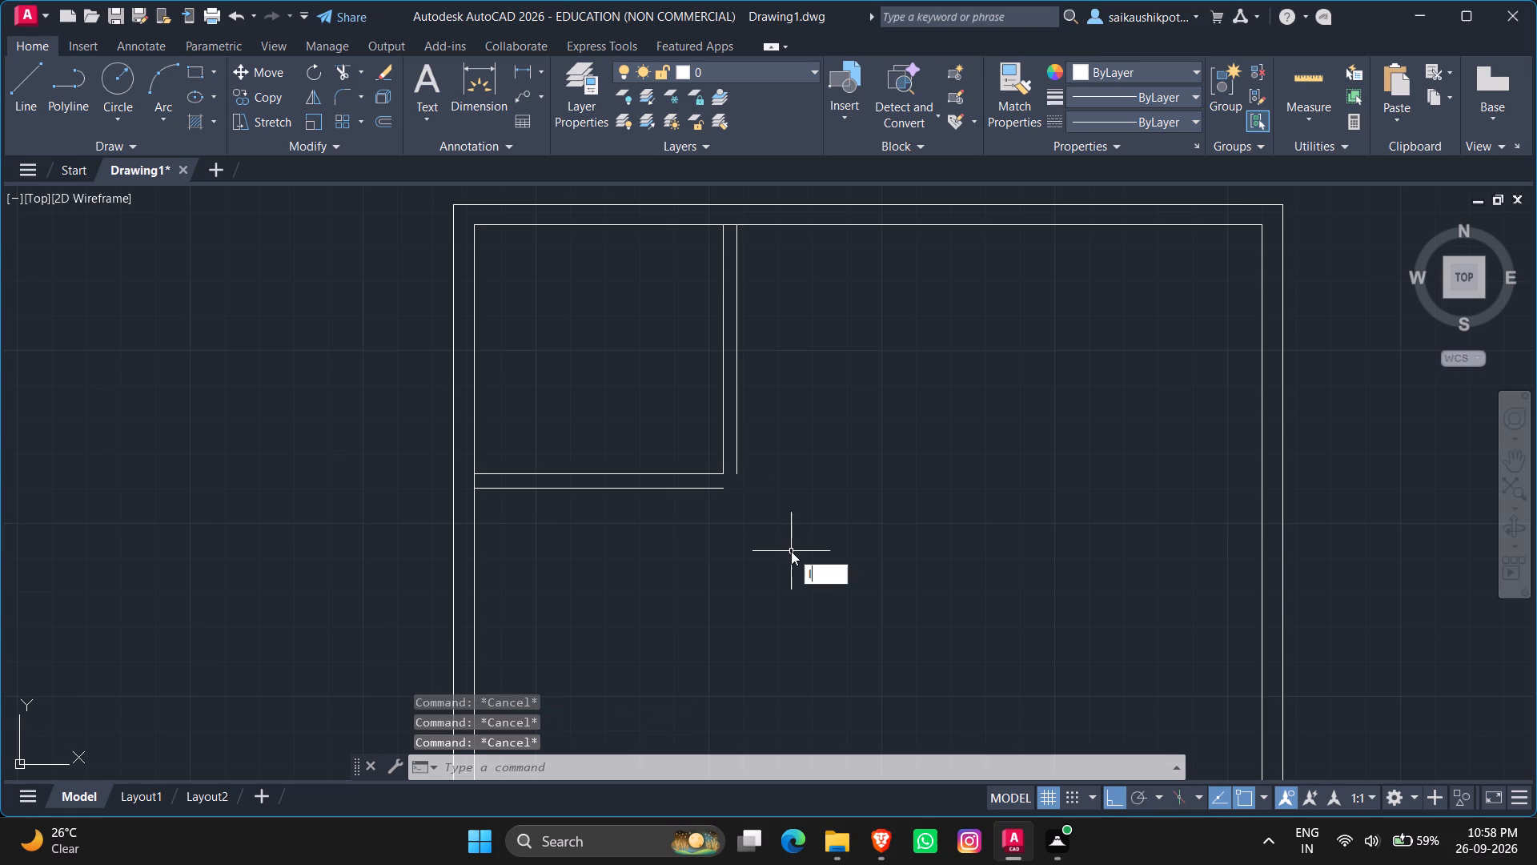
key("Return")
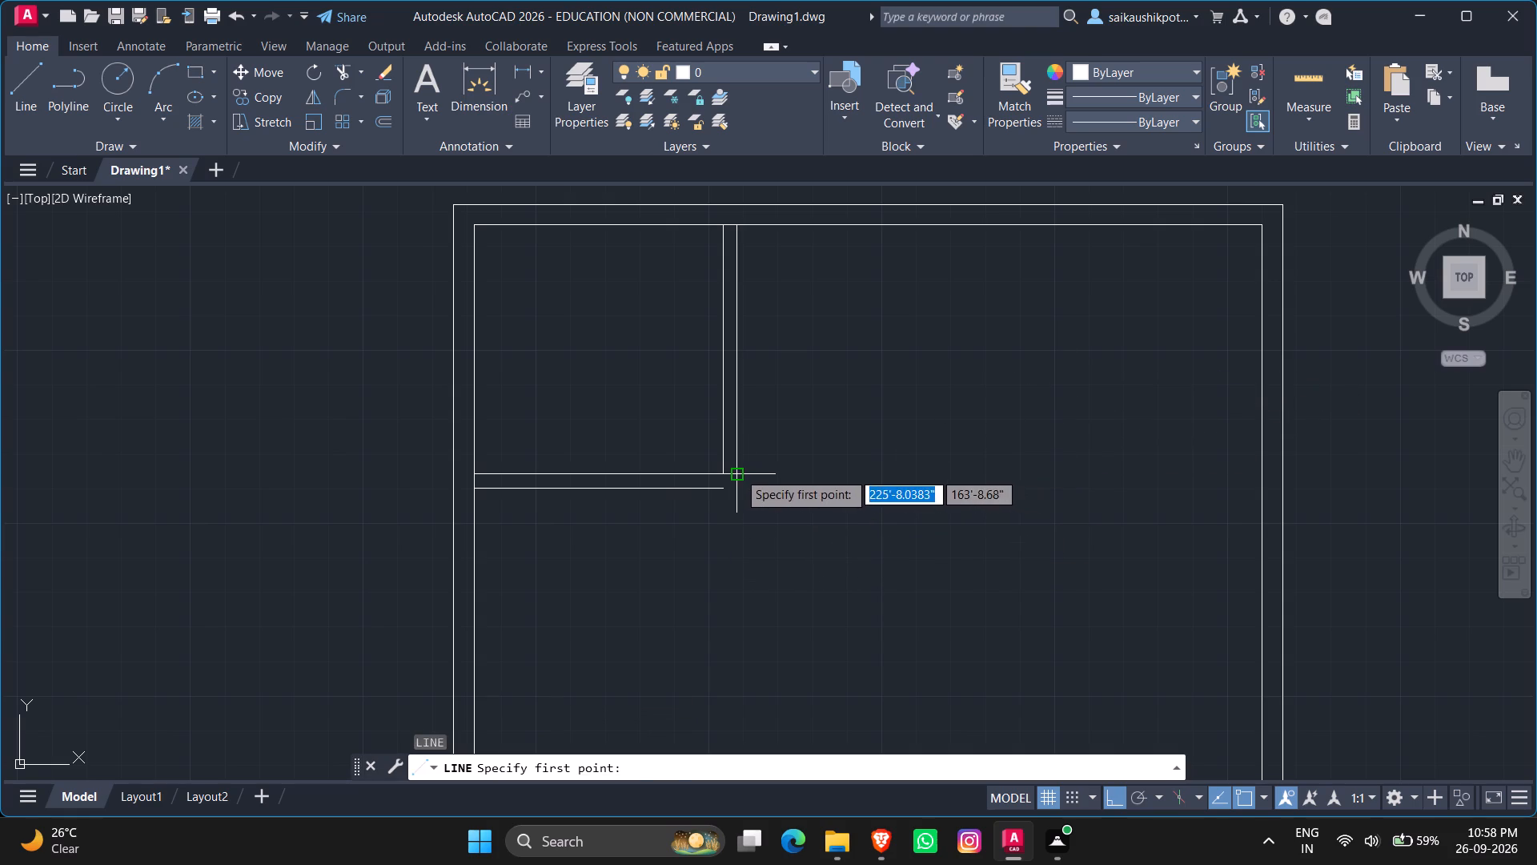
left_click(738, 472)
type("2'")
key("Return")
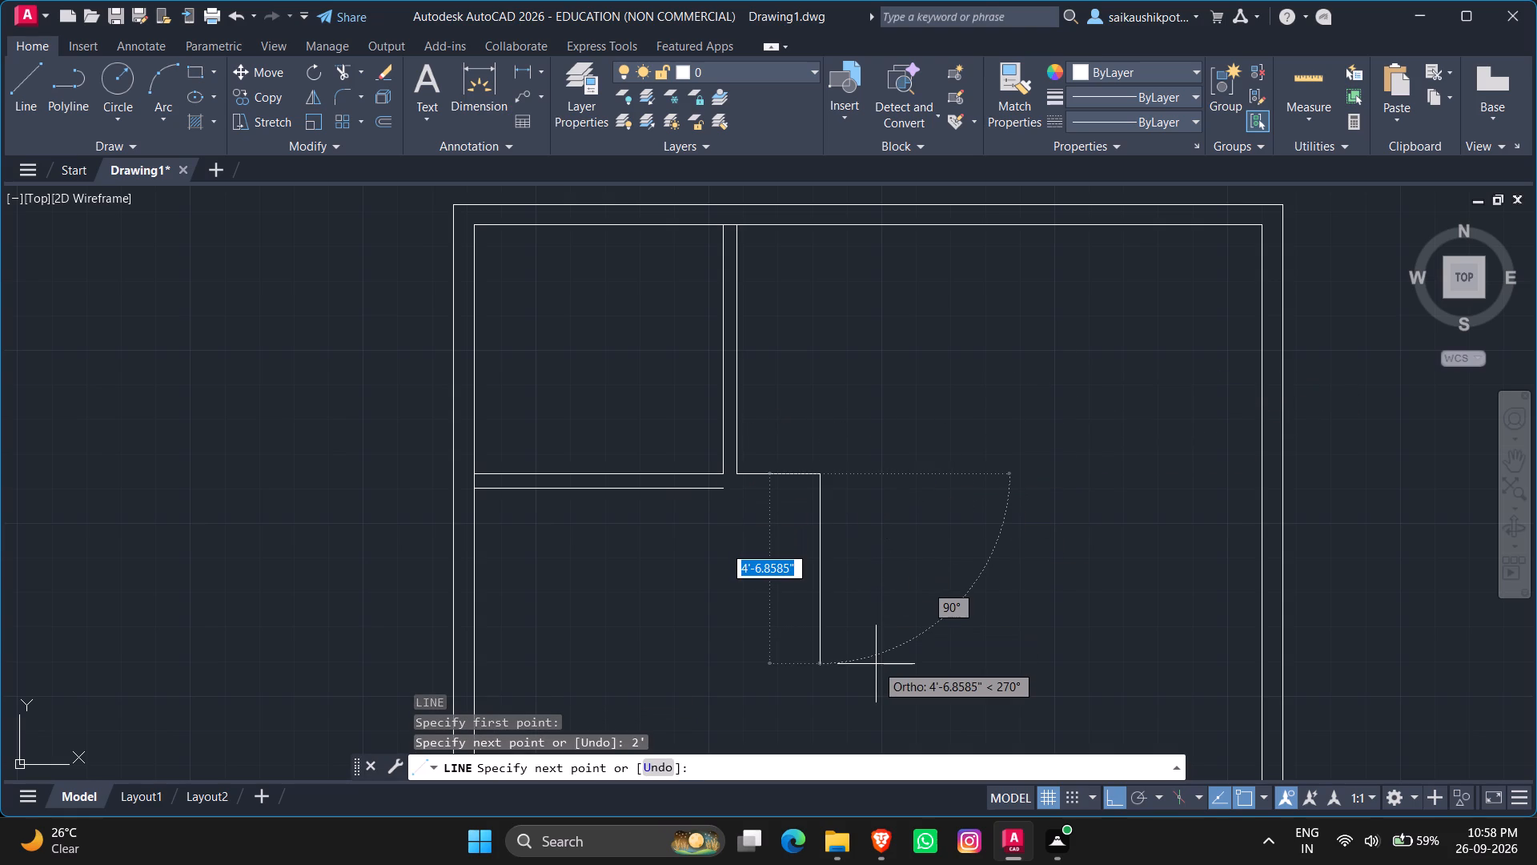
key("Escape")
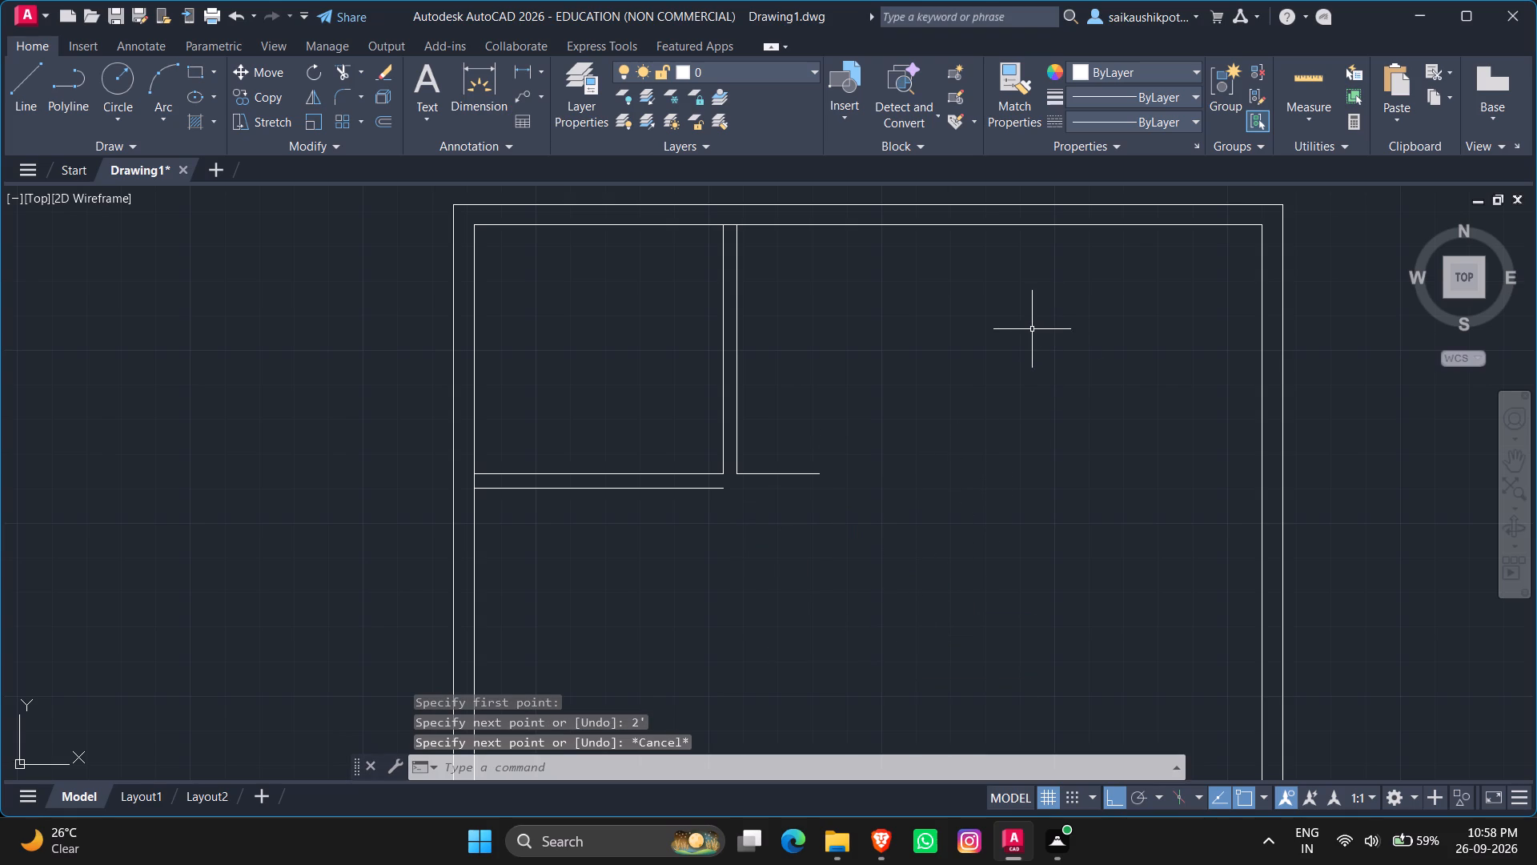
Offset the top inner wall line 11' down into the plan.
key("o")
key("Return")
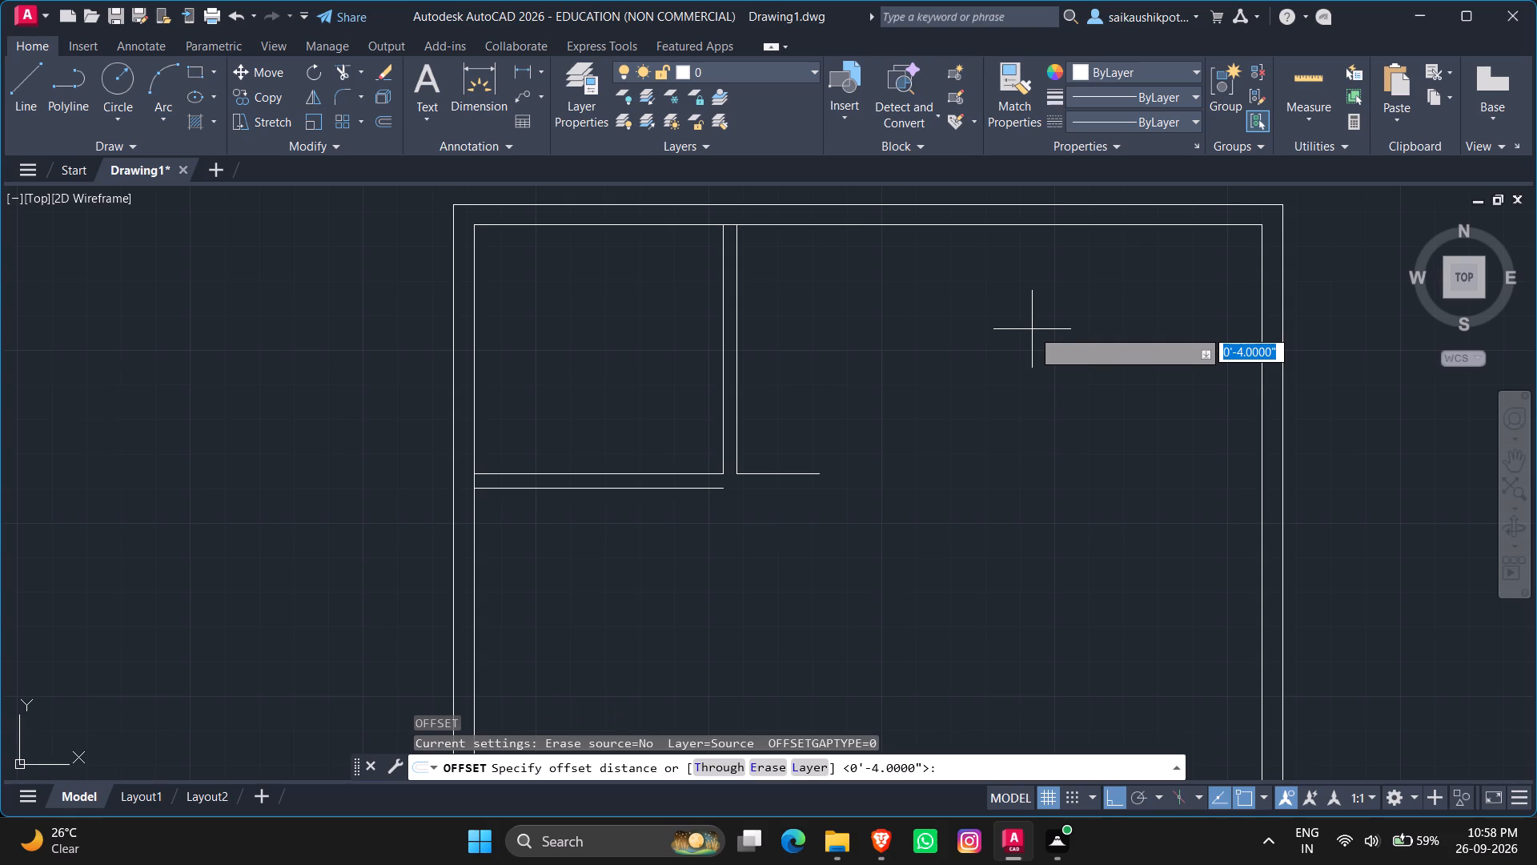
type("11'")
key("Return")
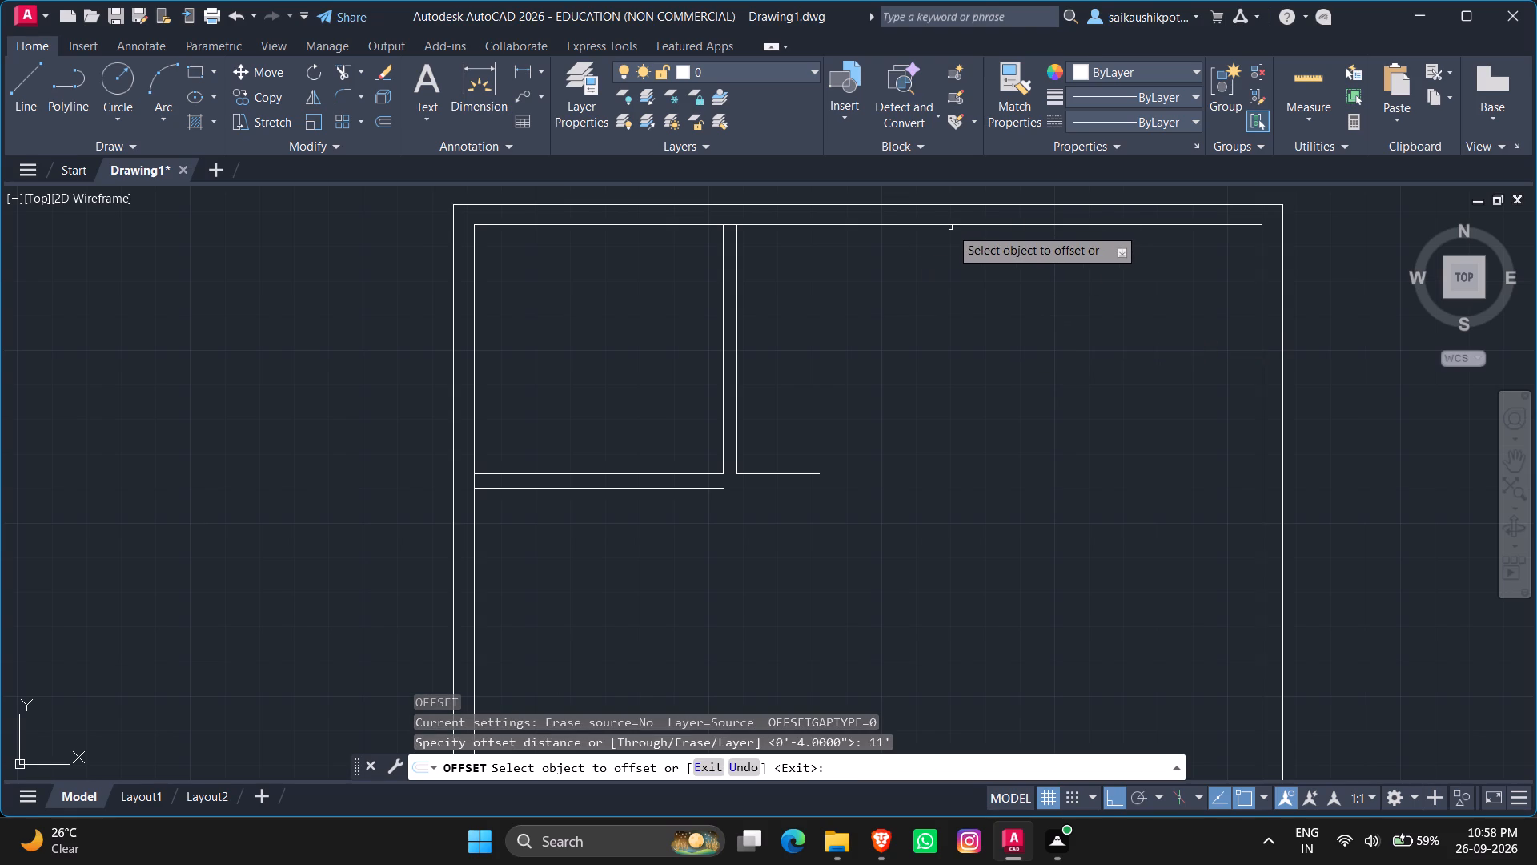
left_click(946, 224)
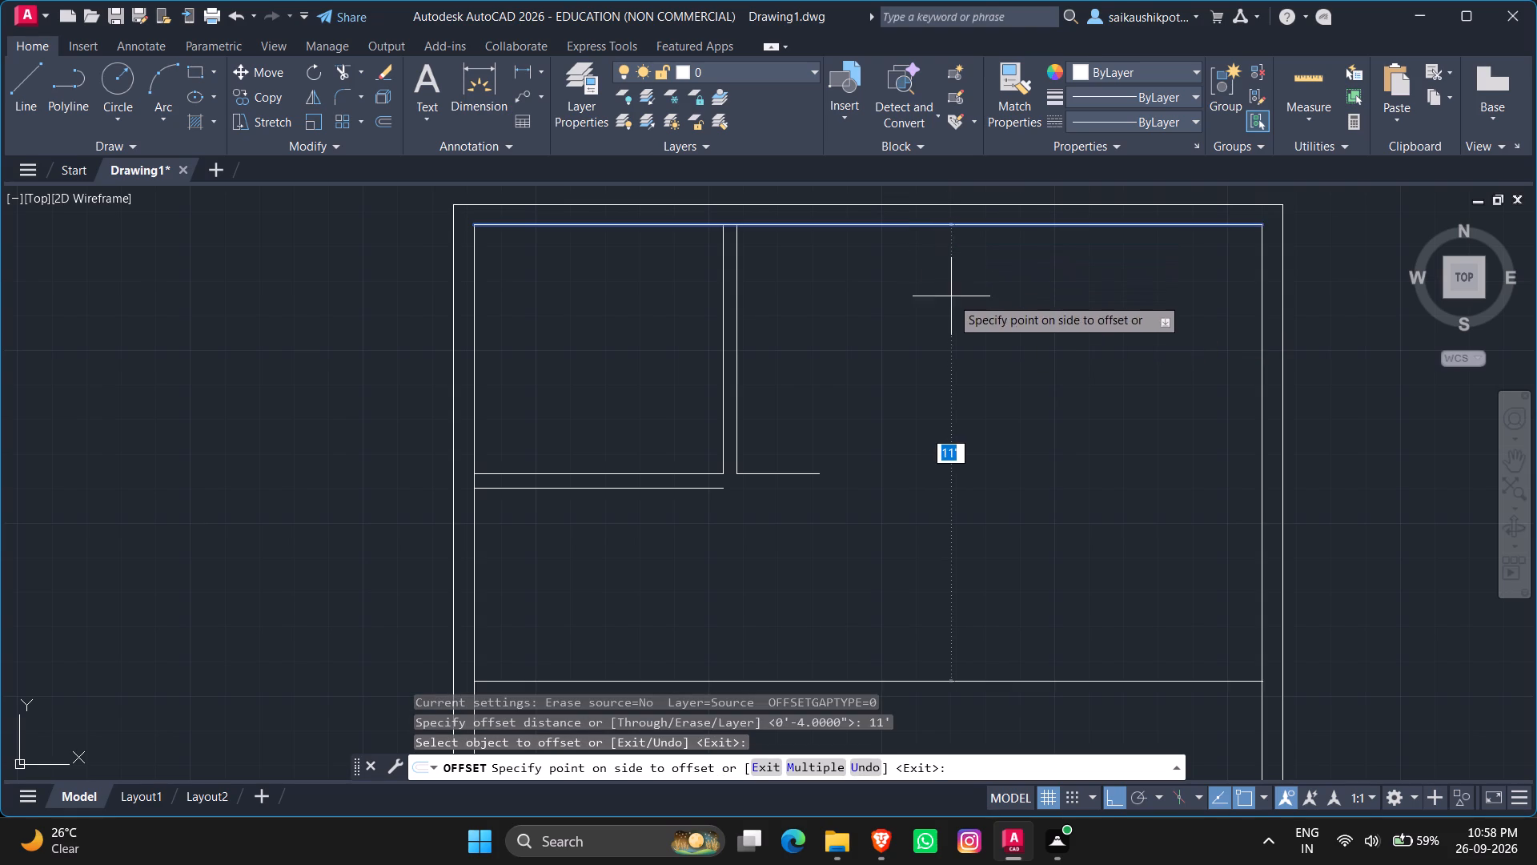
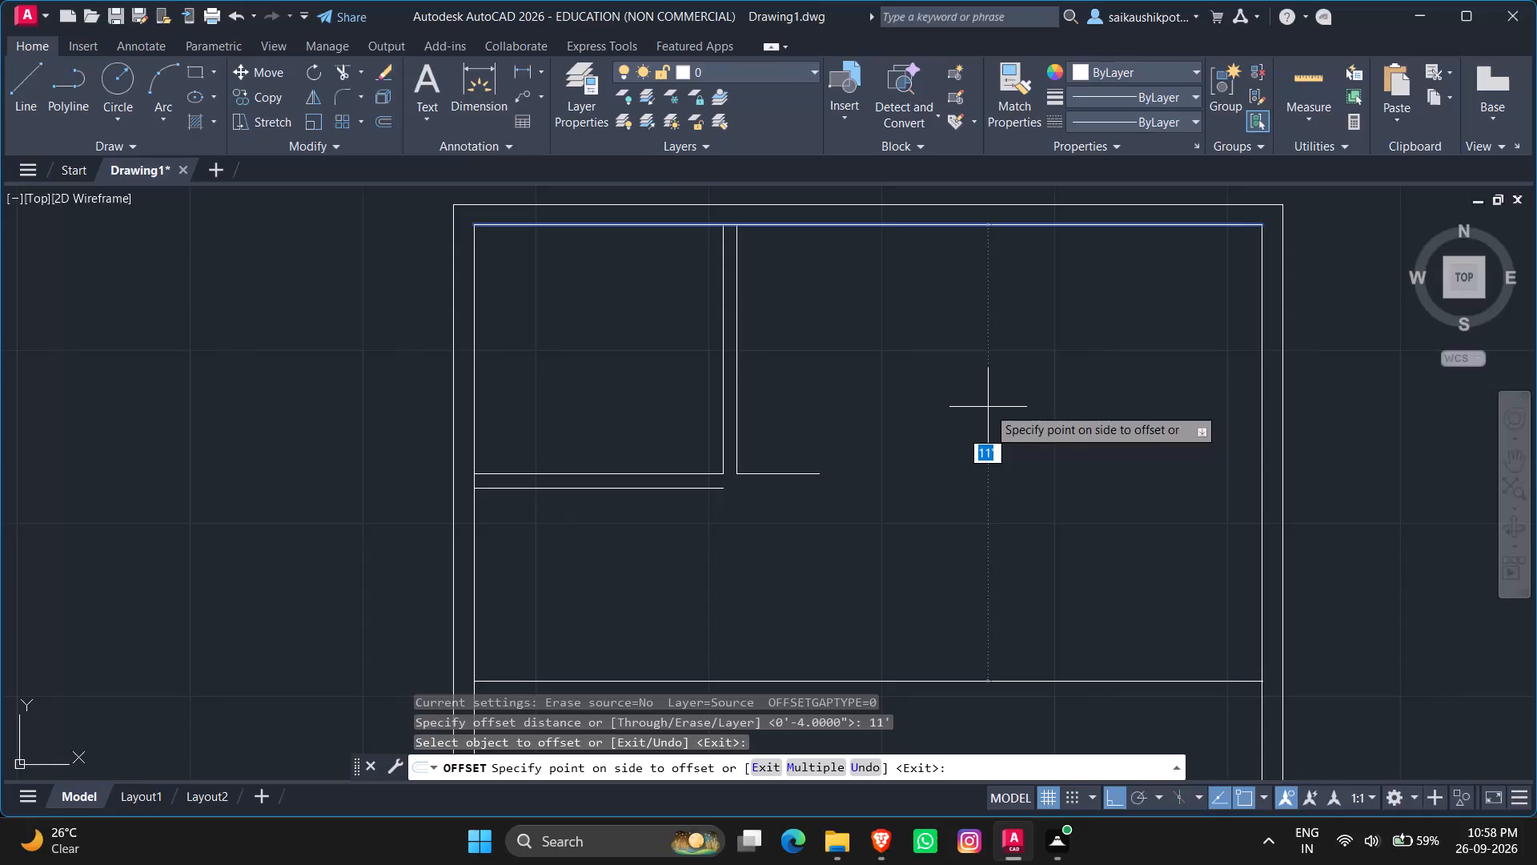
Place the 11' offset of the top inner wall line below it, inside the plan.
left_click(988, 407)
key("Escape")
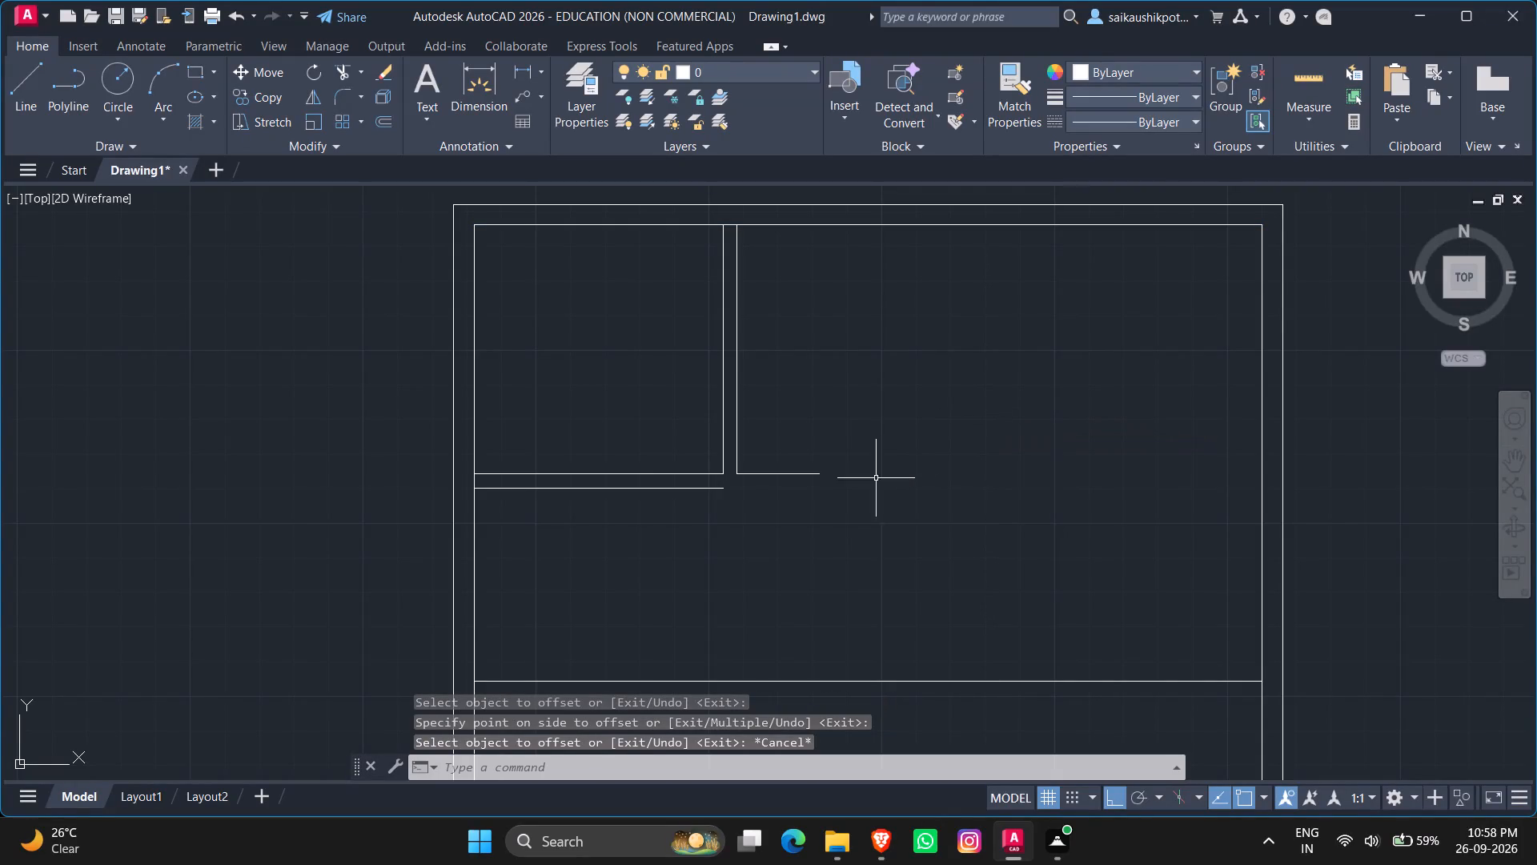
Draw a vertical line from the free end of the 2' line down past the 11' offset line.
scroll(845, 505, "up", 2)
scroll(845, 512, "down", 1)
middle_click_drag(845, 512, 927, 352)
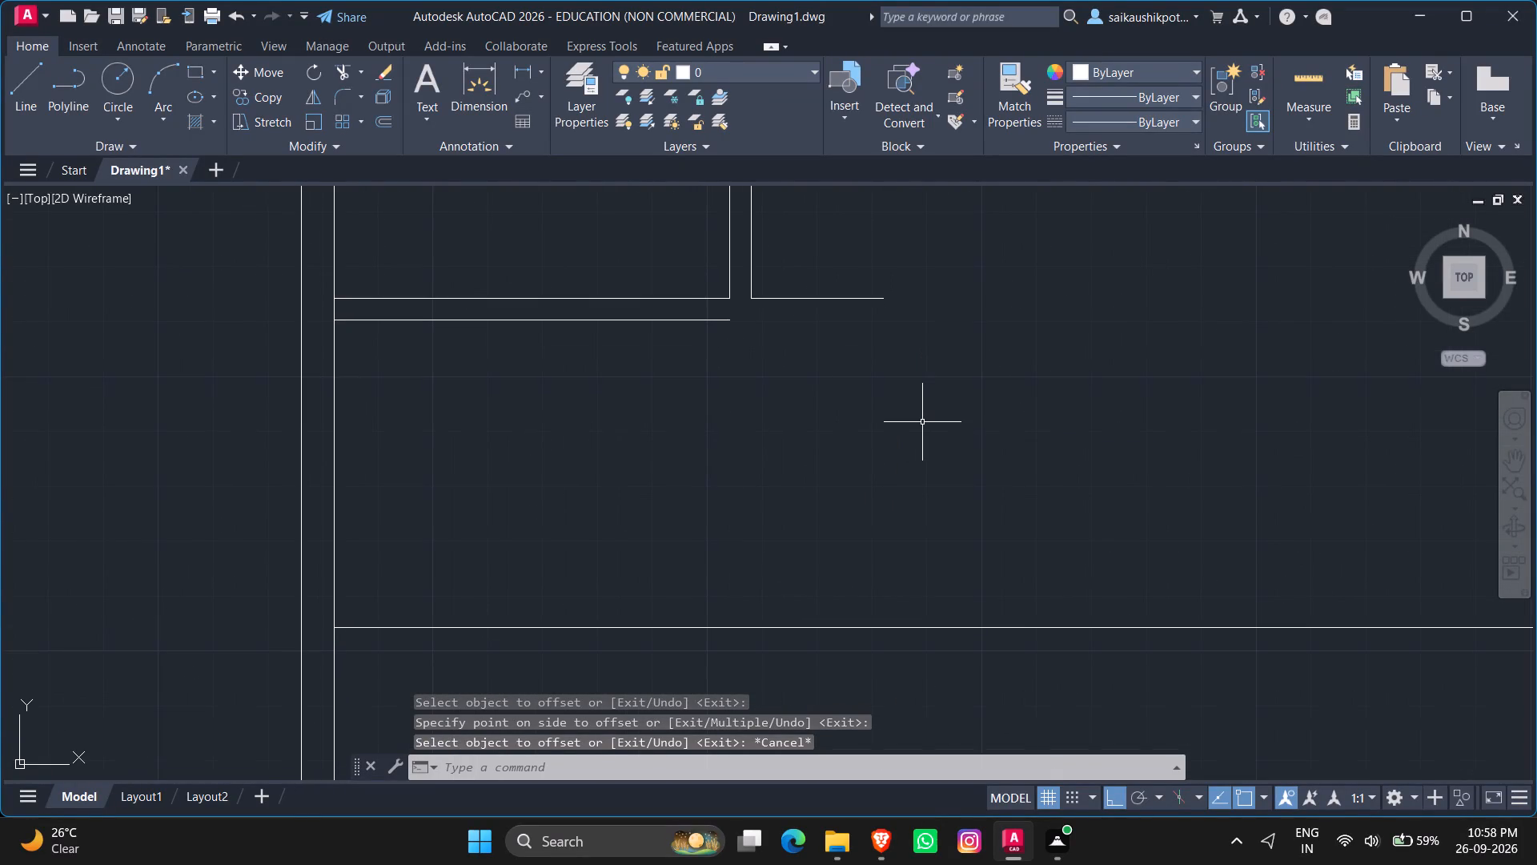
key("l")
key("Return")
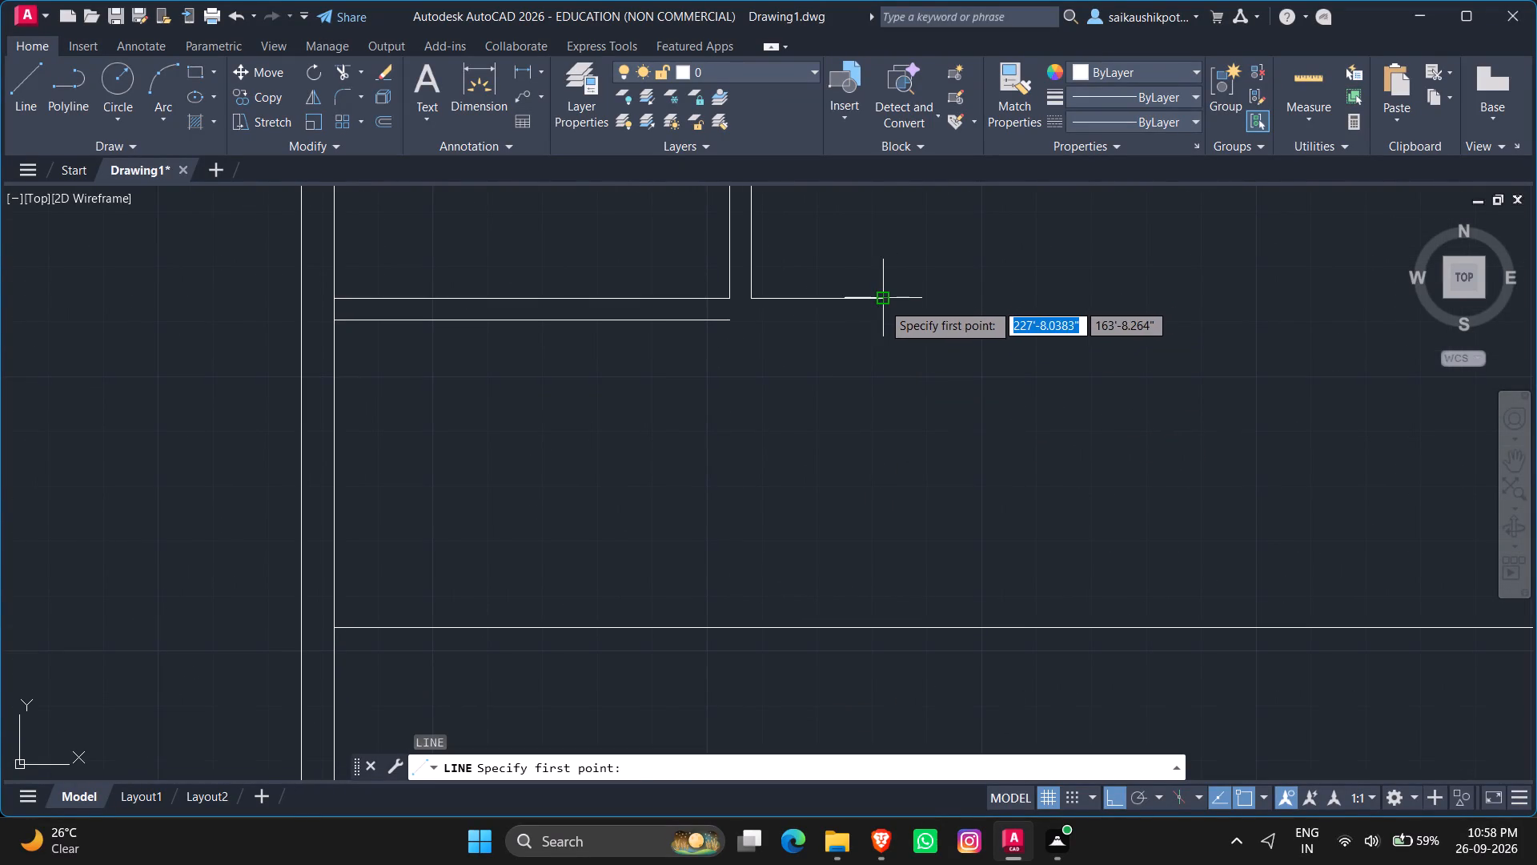
left_click(882, 303)
left_click(889, 670)
key("Escape")
key("Escape")
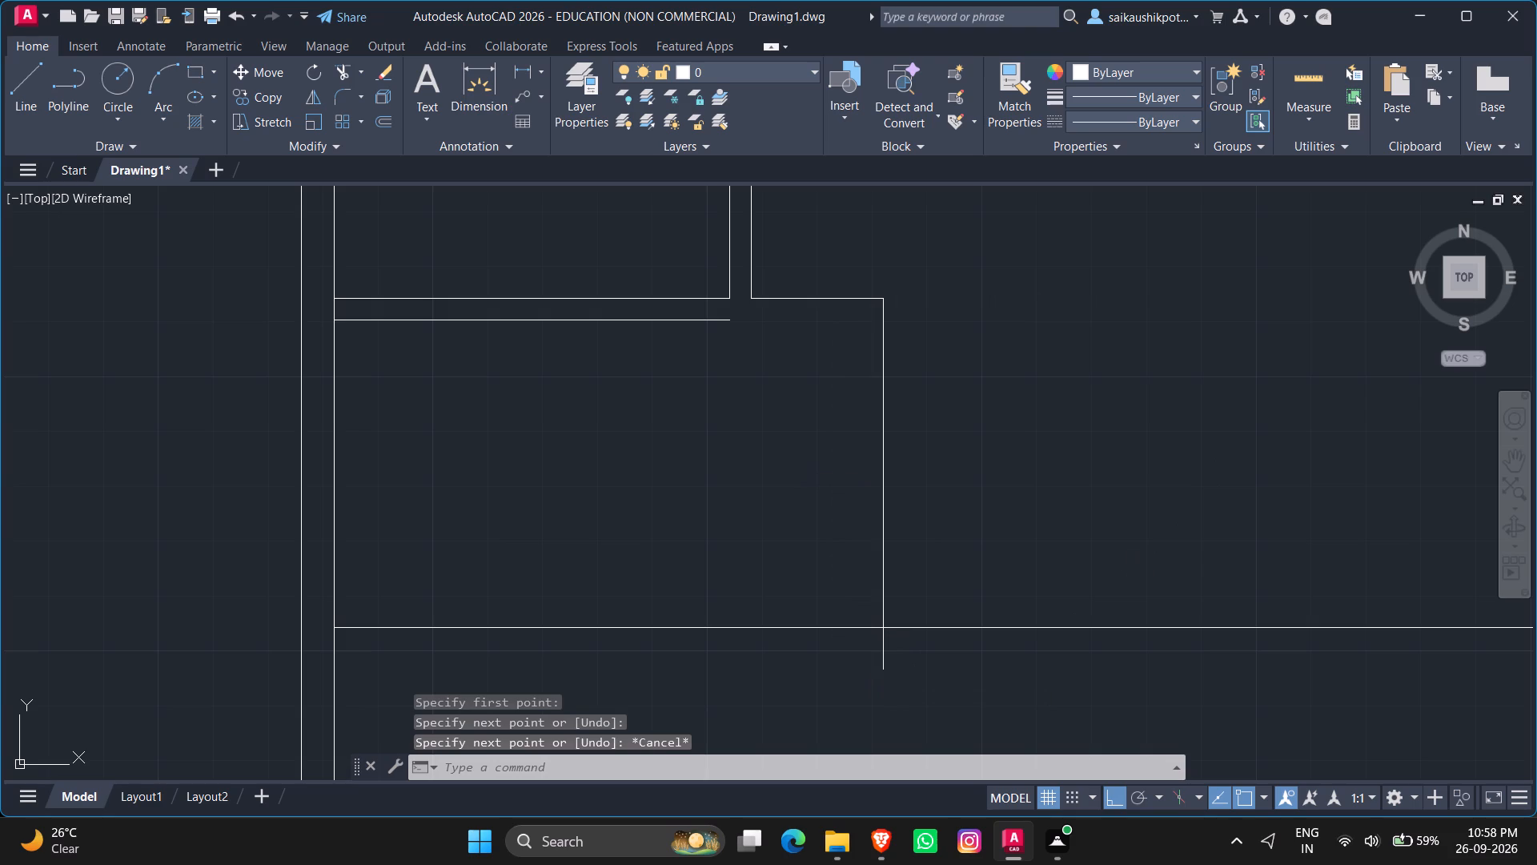
Trim the vertical line's overshoot below the 11' offset line and that offset line's portion left of the vertical.
type("tr")
key("Return")
key("Return")
left_click_drag(904, 645, 878, 654)
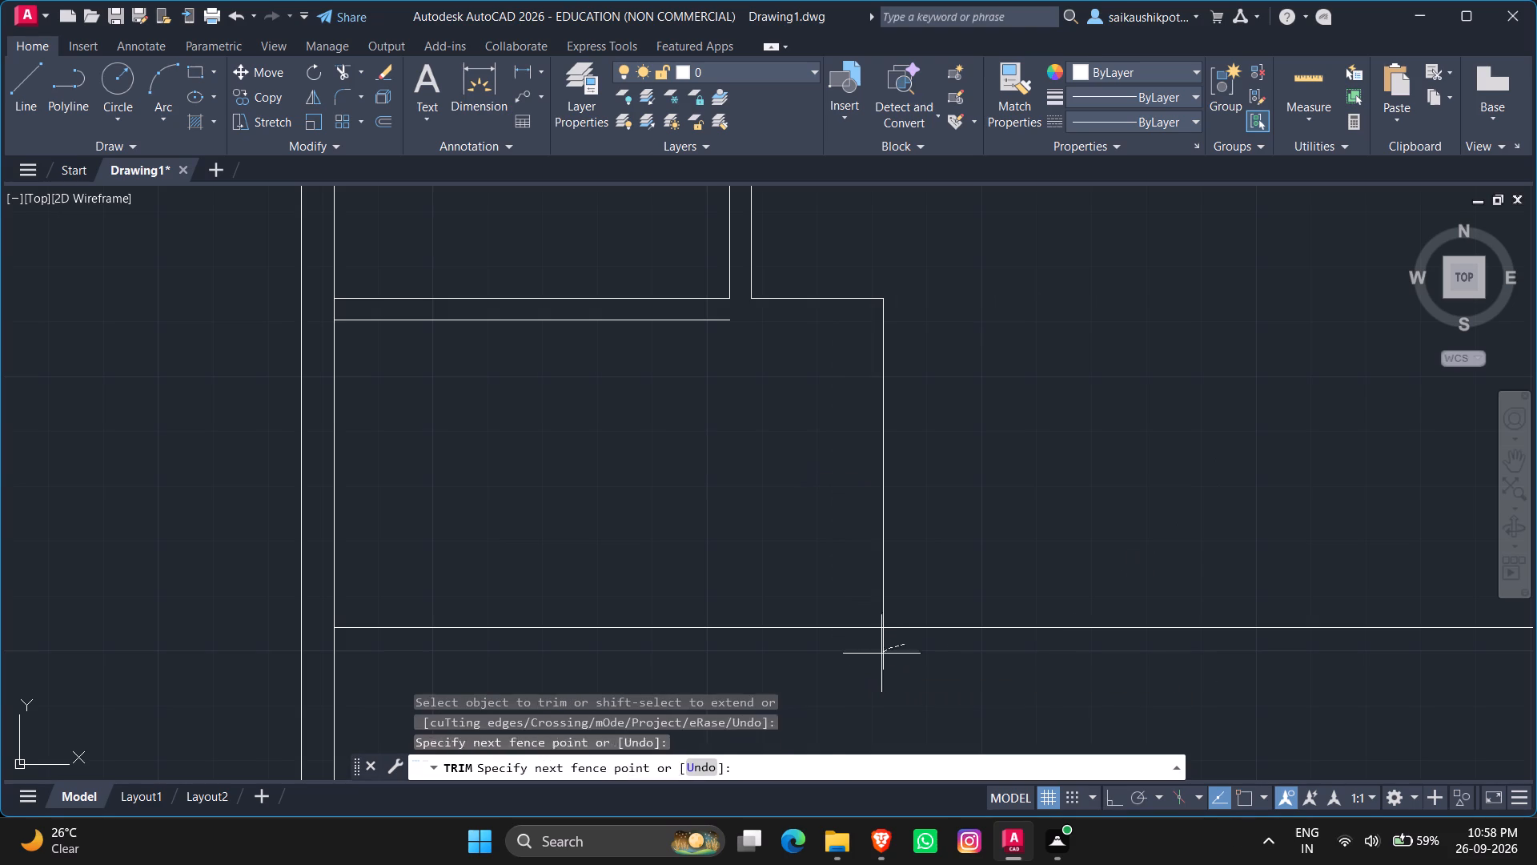
left_click(873, 656)
left_click(844, 641)
left_click(837, 597)
left_click(834, 662)
key("Escape")
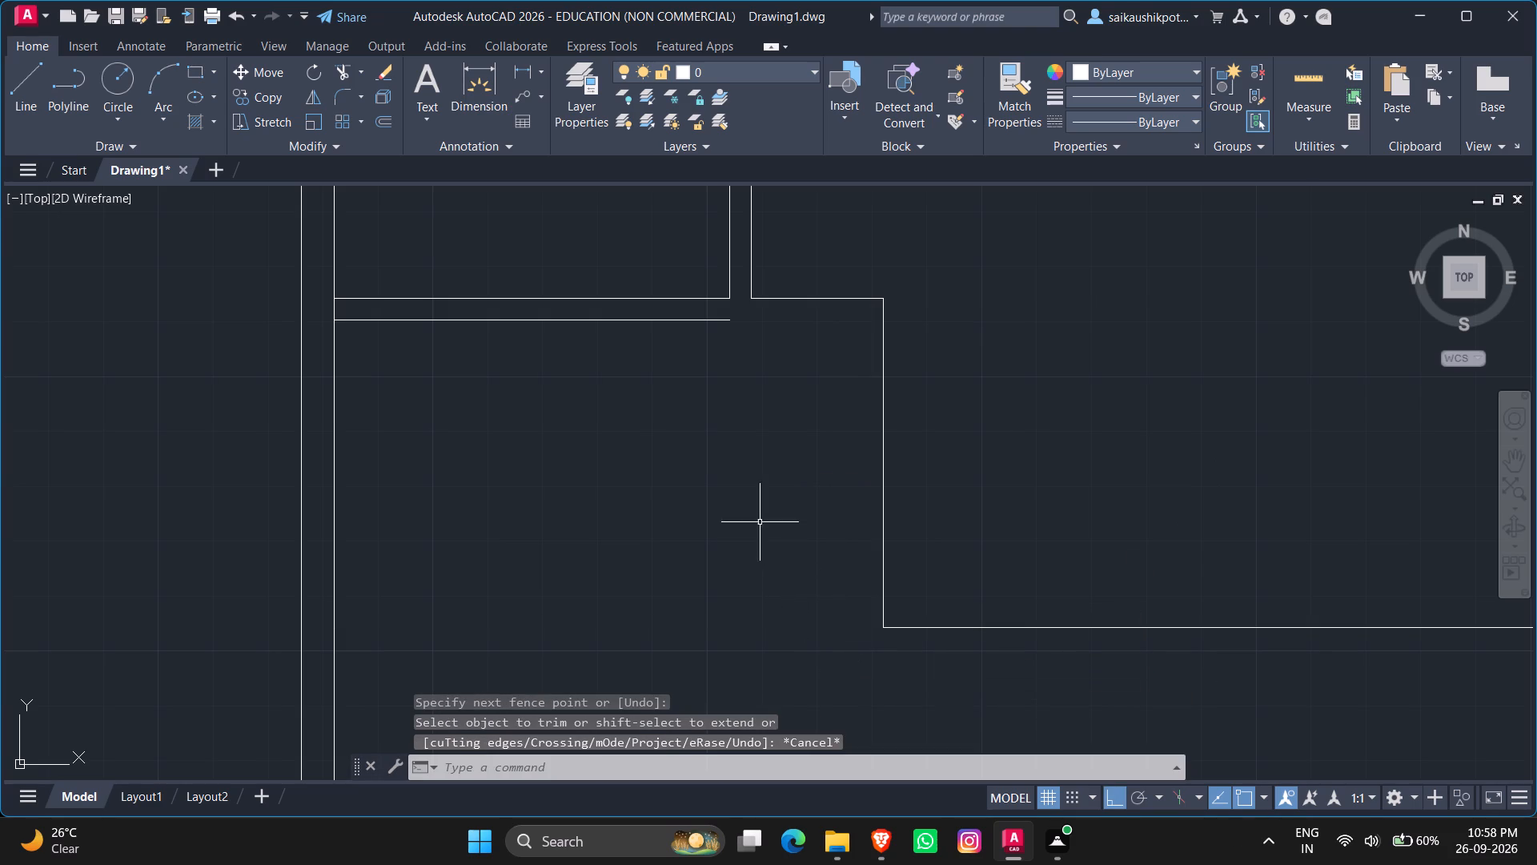
scroll(837, 629, "down", 1)
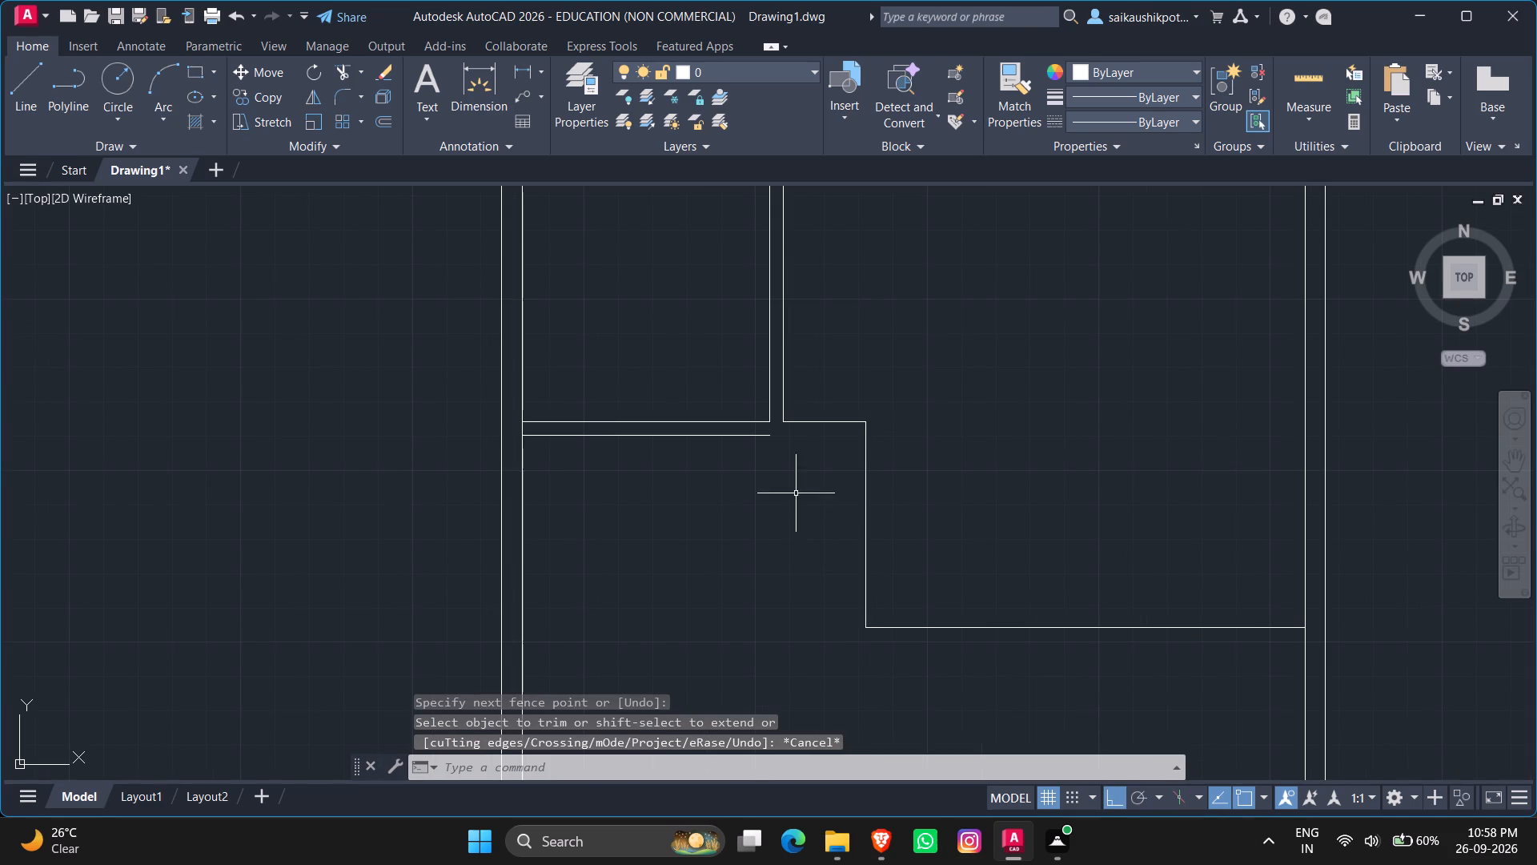
key("Escape")
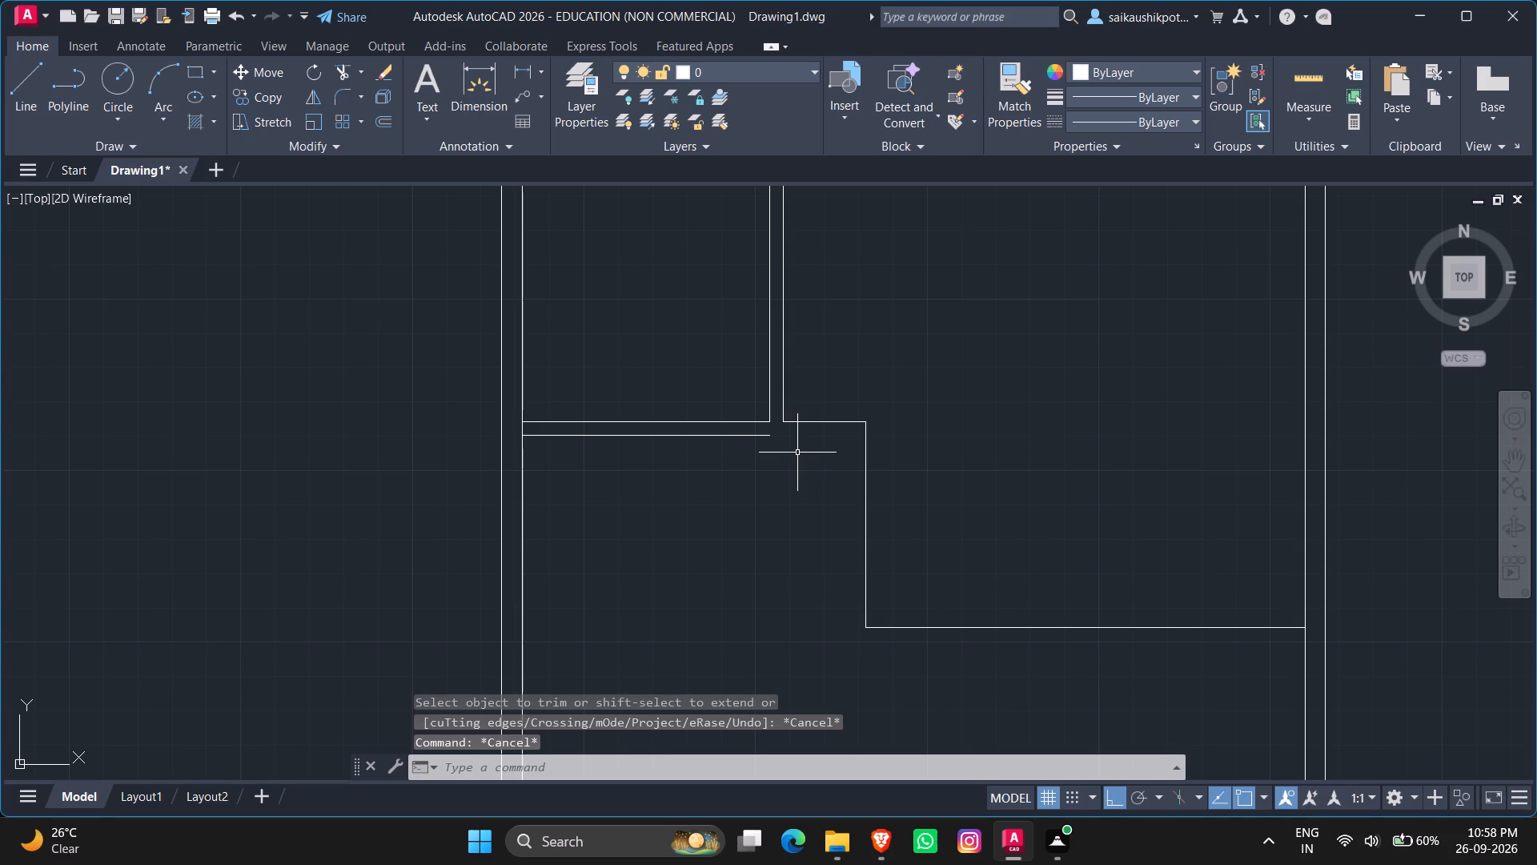
Stretch the right end of the corner room's lower partition line rightward past the new vertical line.
scroll(791, 453, "up", 2)
left_click(707, 408)
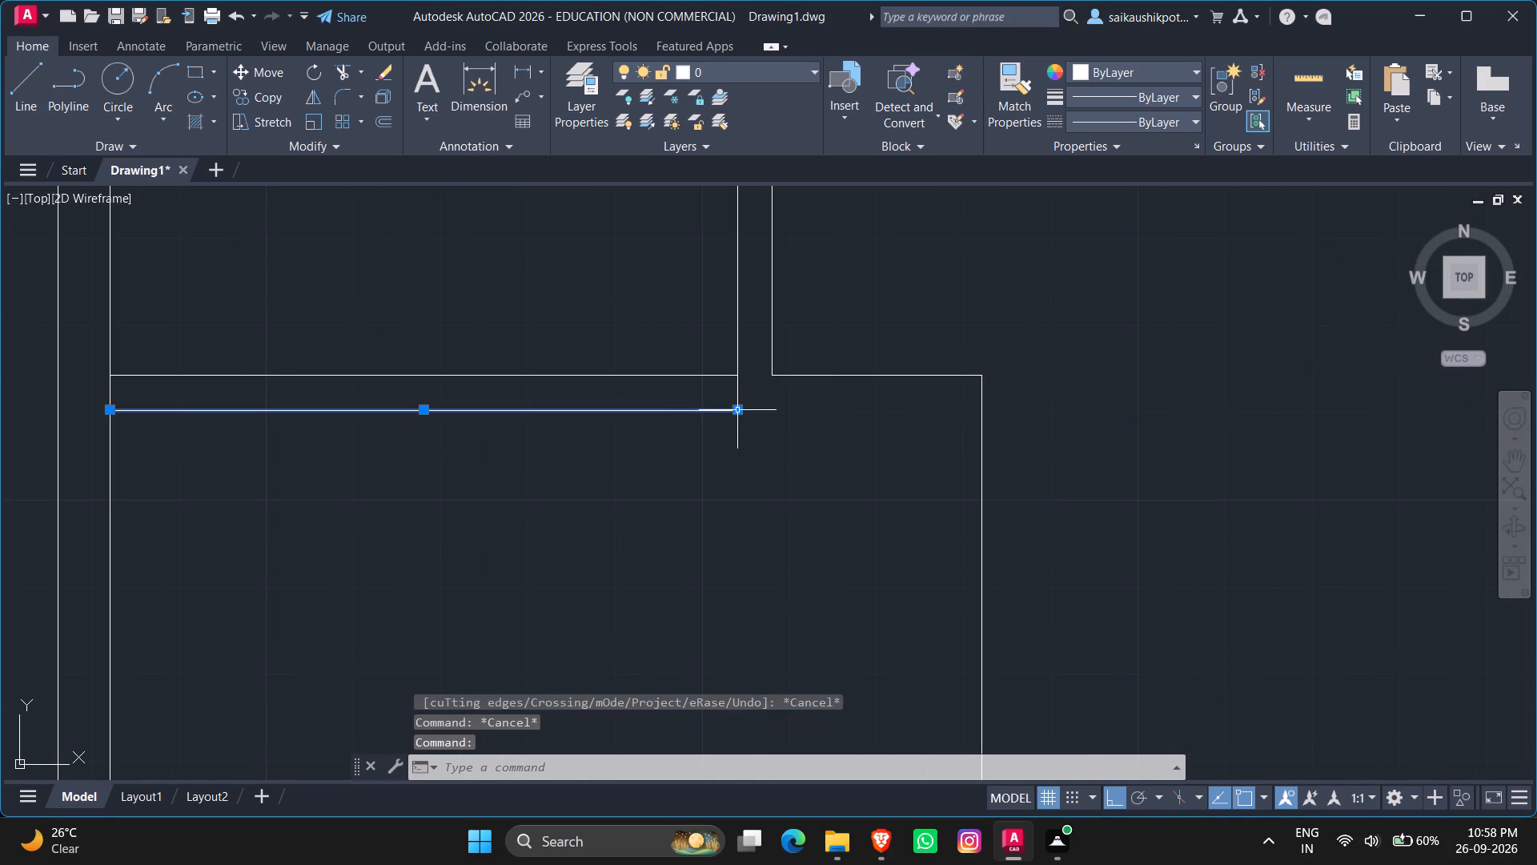
left_click(737, 411)
left_click(1127, 454)
key("Escape")
scroll(1016, 530, "down", 4)
scroll(1026, 577, "up", 1)
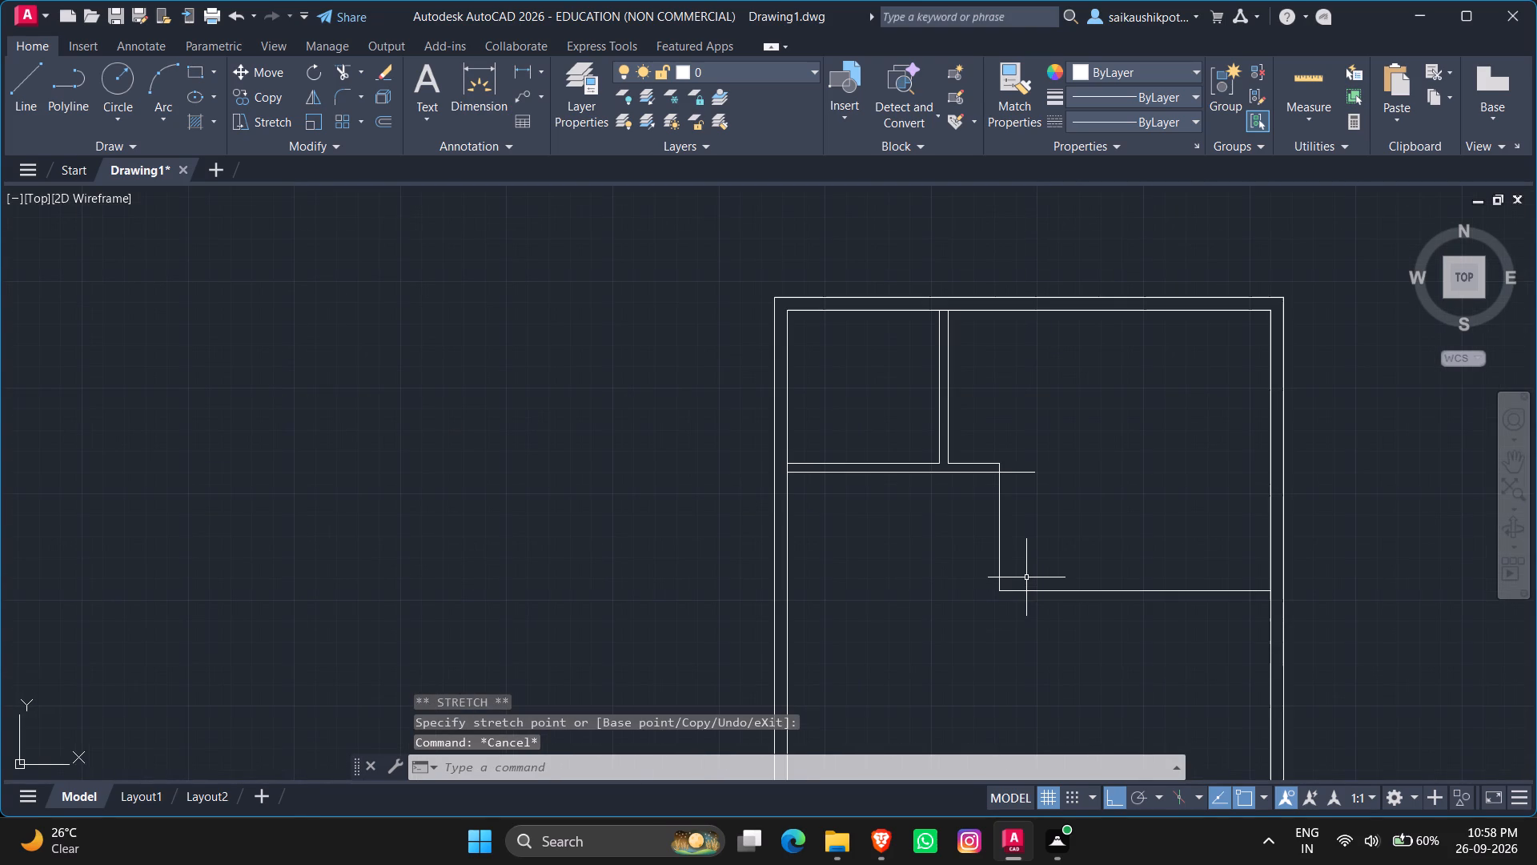
Trim the stretched partition line's excess to the right of the vertical line.
scroll(1026, 577, "up", 1)
type("tr")
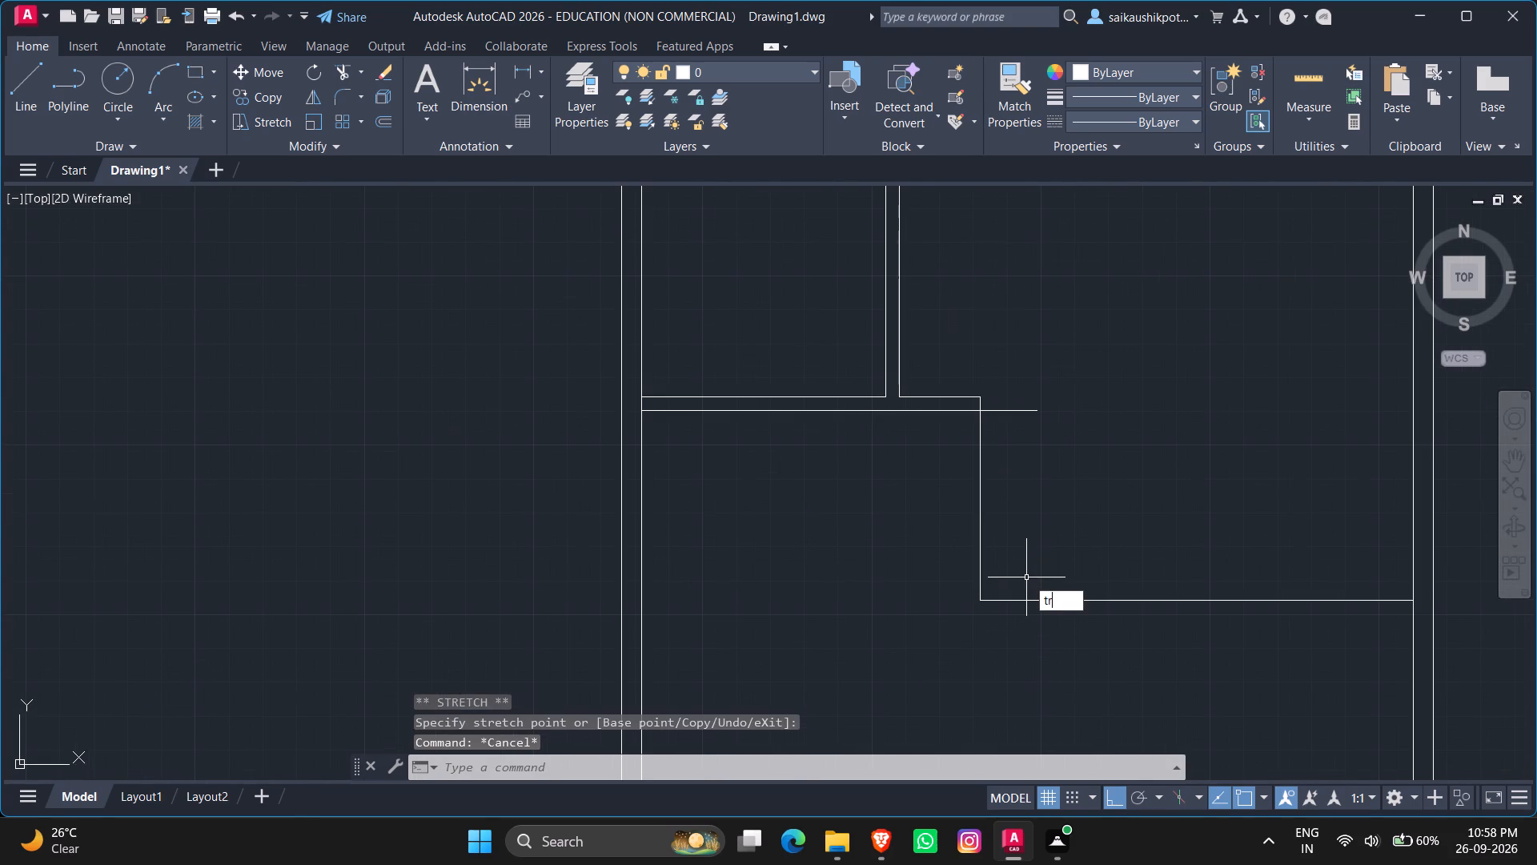
key("Return")
key("Return")
left_click(1024, 476)
left_click(1009, 396)
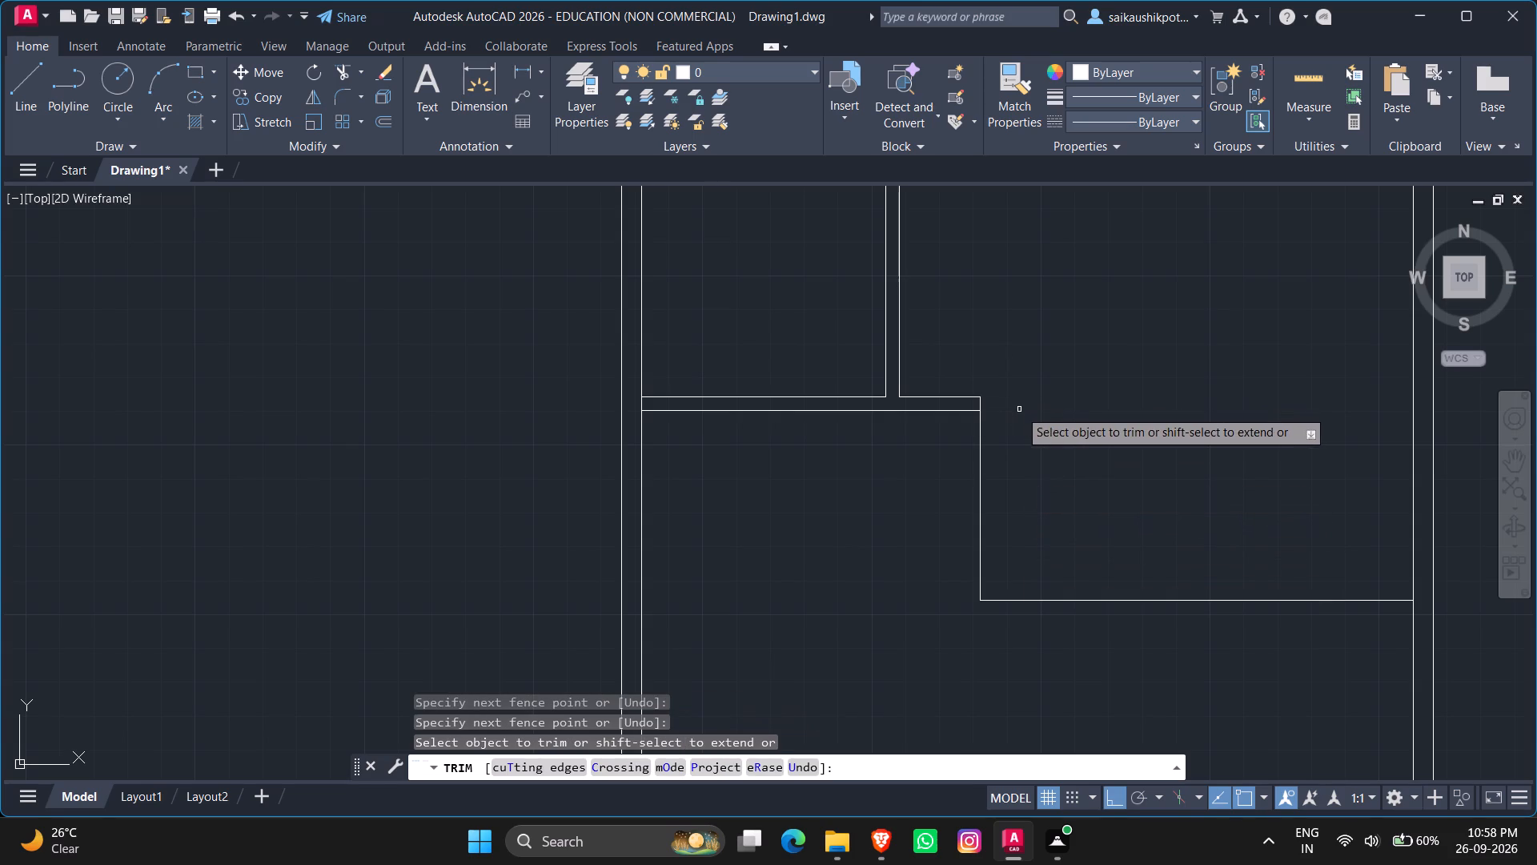
key("Escape")
key("Escape")
Offset the new vertical partition line 4" to the left.
key("o")
key("Return")
type("4\"")
key("Return")
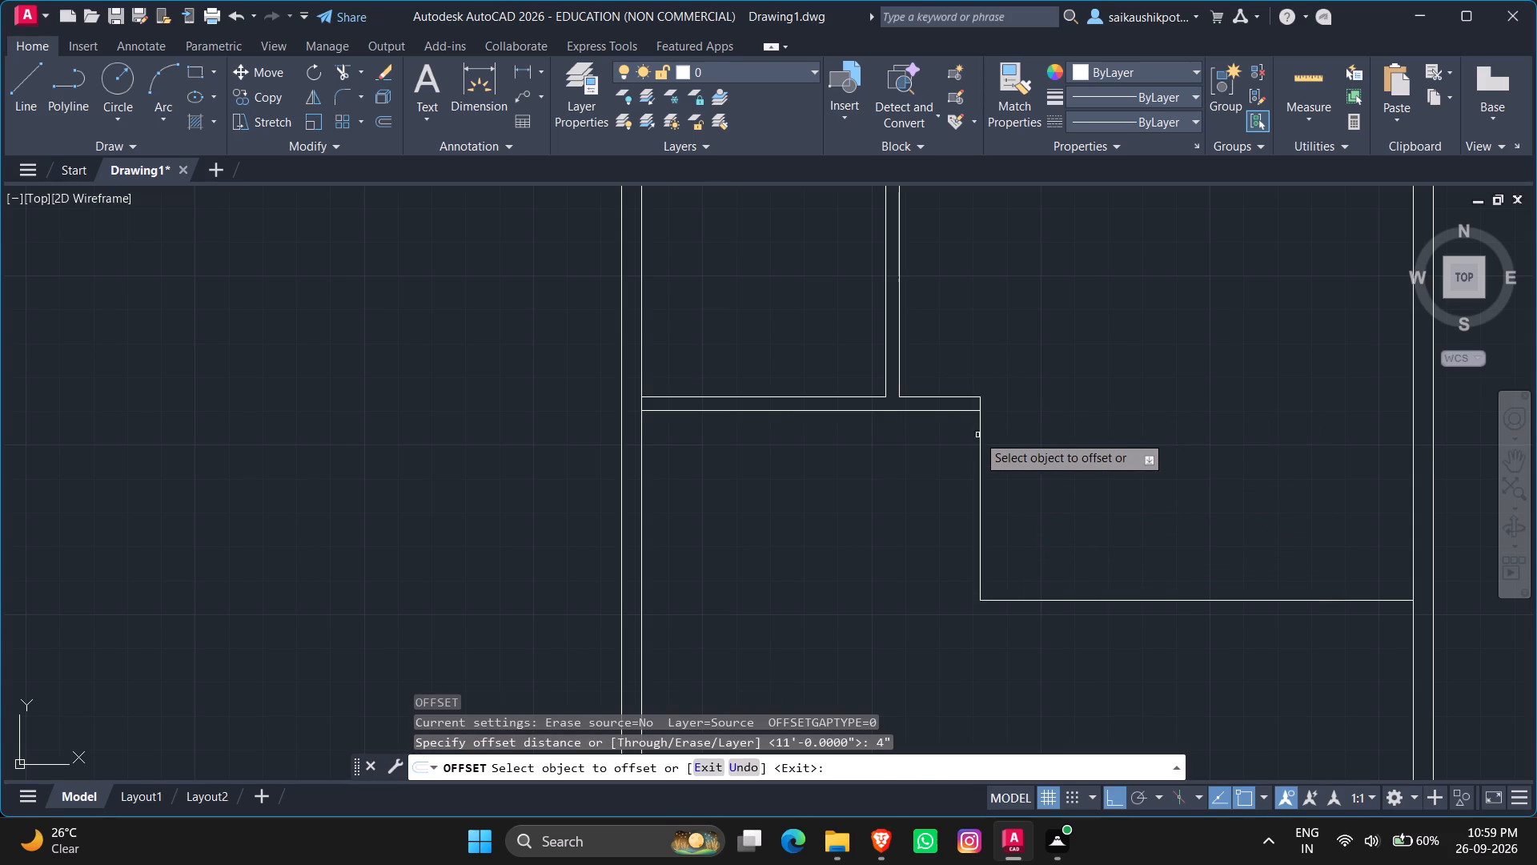
left_click(977, 435)
left_click(908, 461)
key("Escape")
key("Escape")
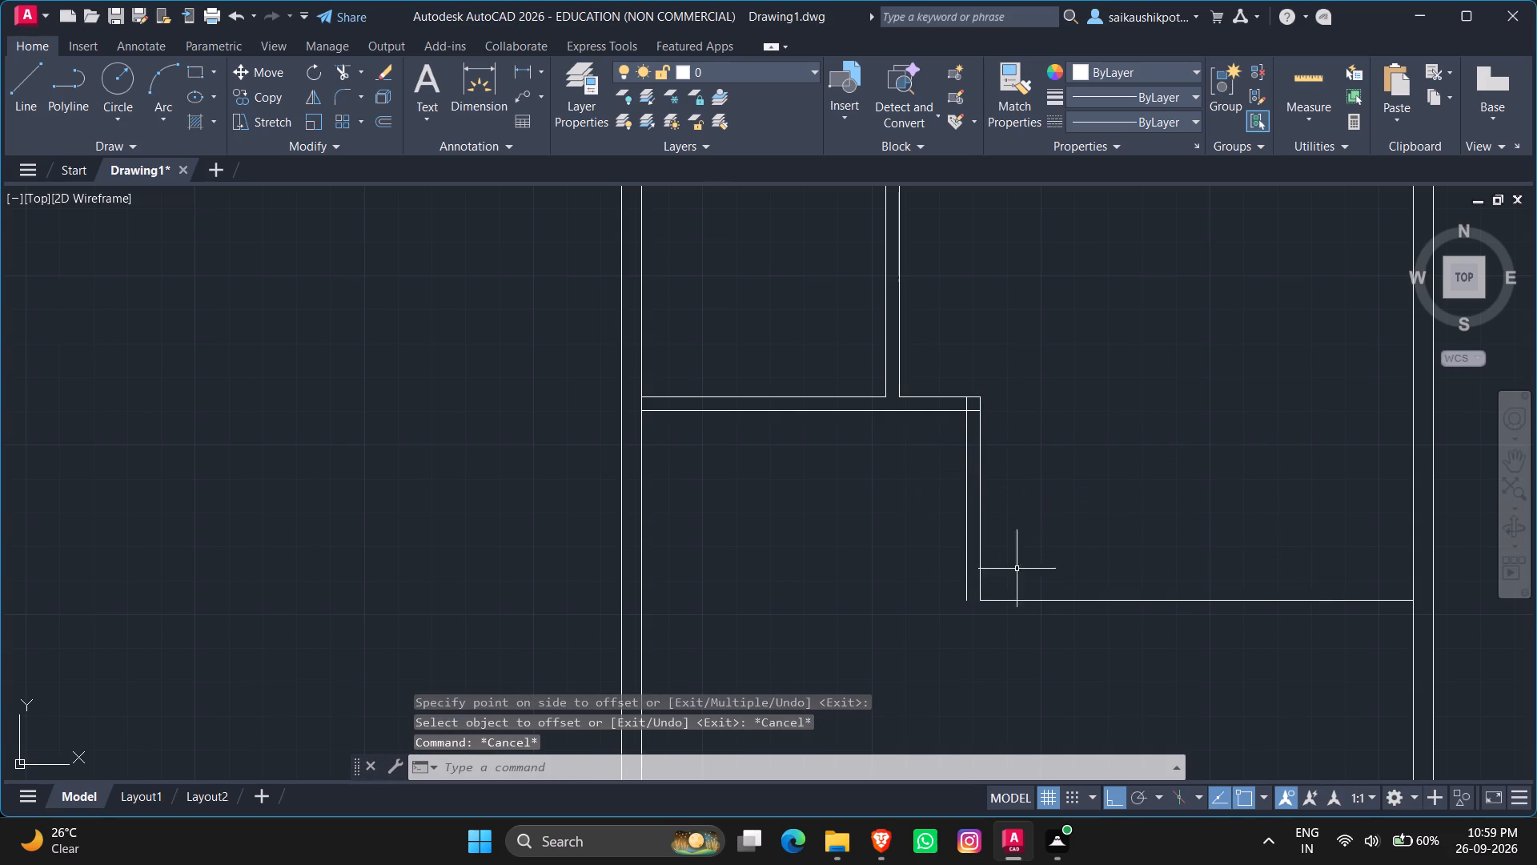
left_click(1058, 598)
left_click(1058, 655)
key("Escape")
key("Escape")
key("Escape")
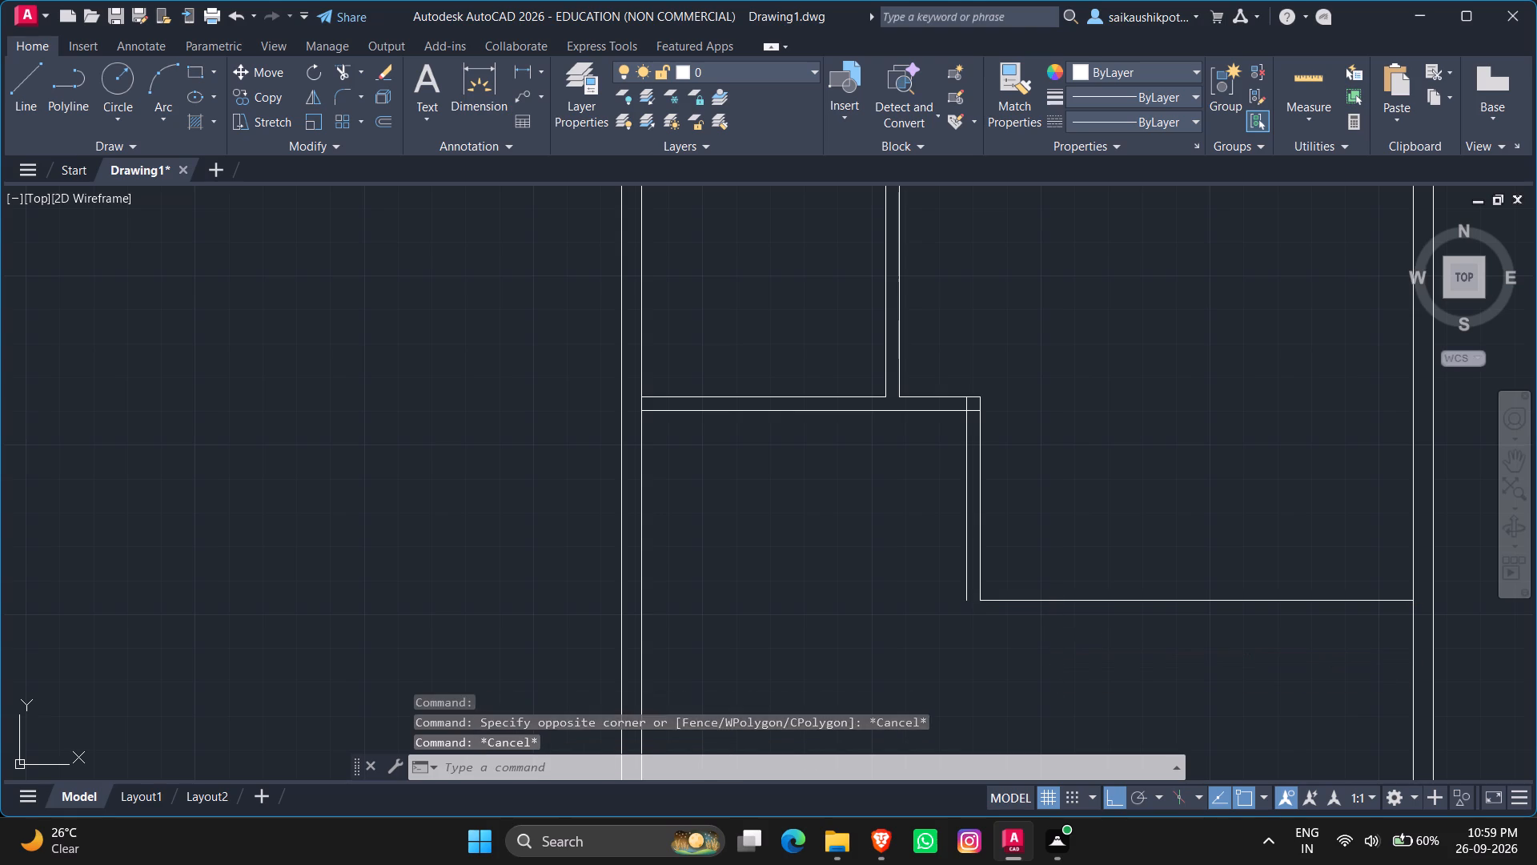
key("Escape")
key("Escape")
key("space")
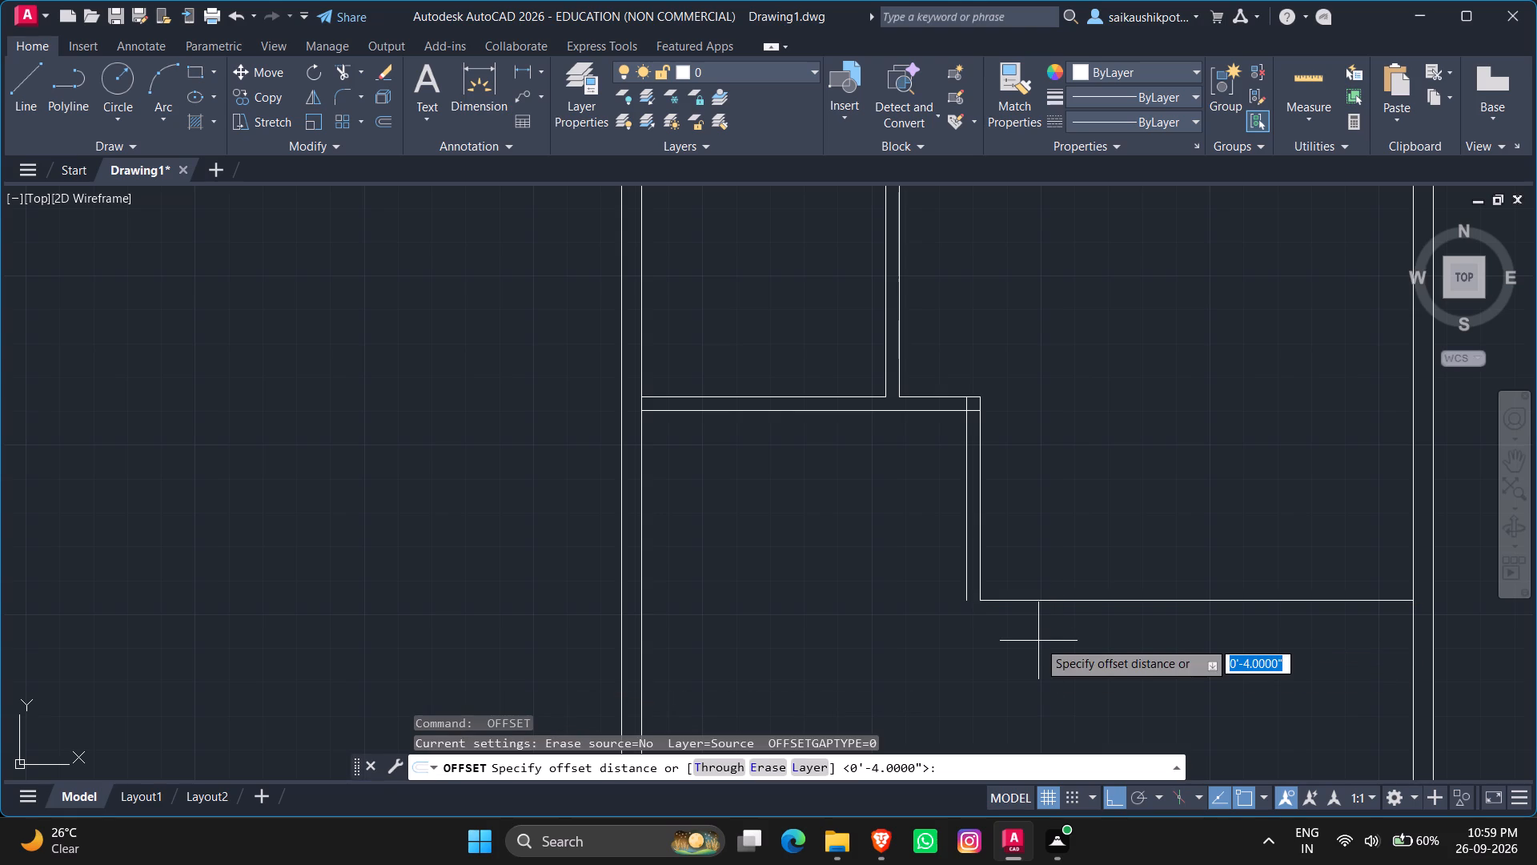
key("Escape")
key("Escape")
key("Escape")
Offset the upper-right room's bottom line 4" downward.
key("o")
key("Return")
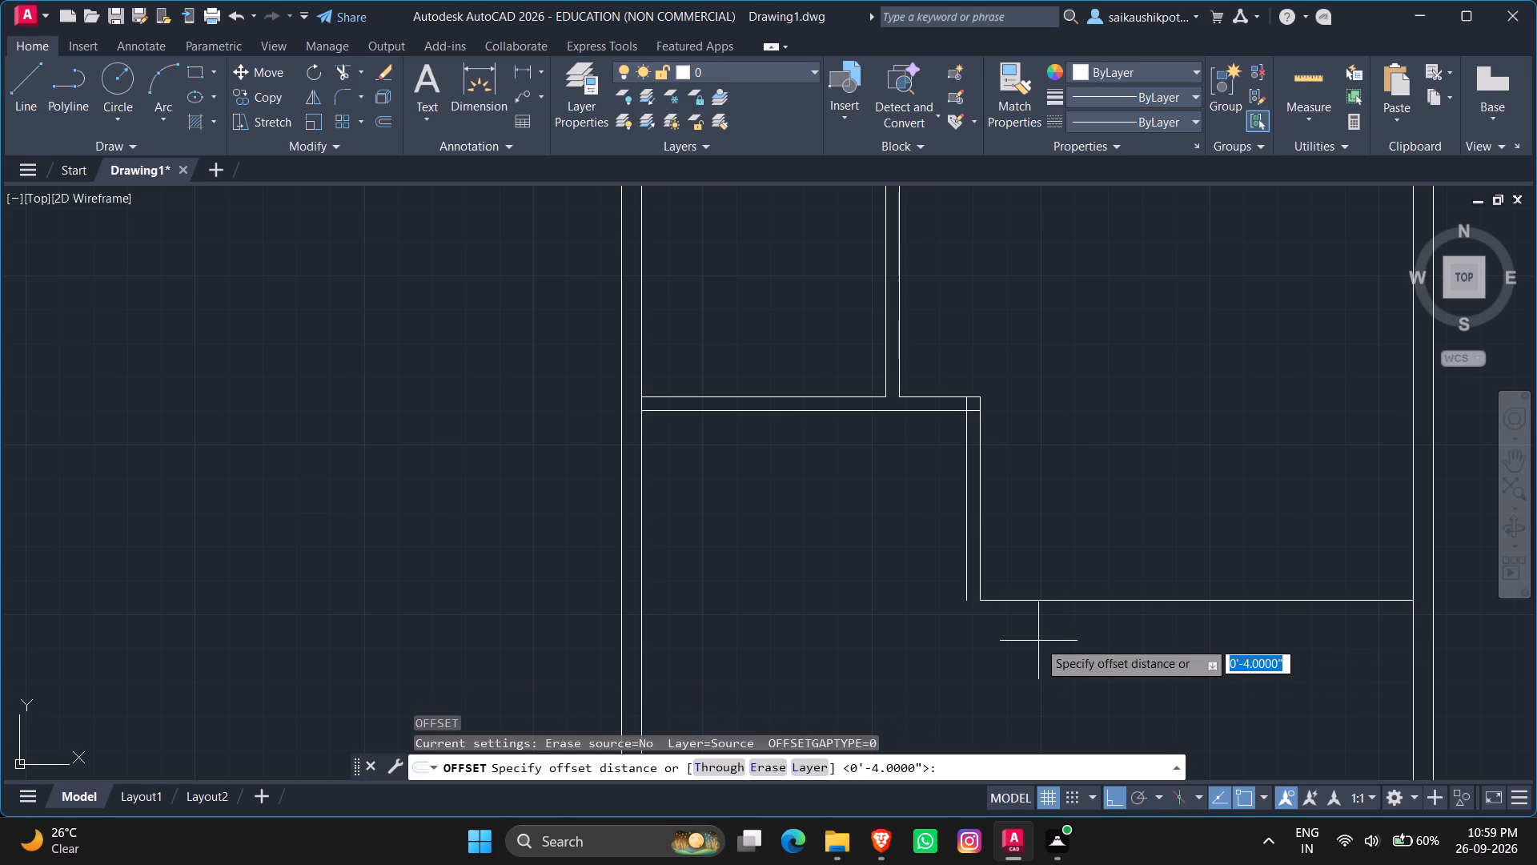
type("4\"")
key("Return")
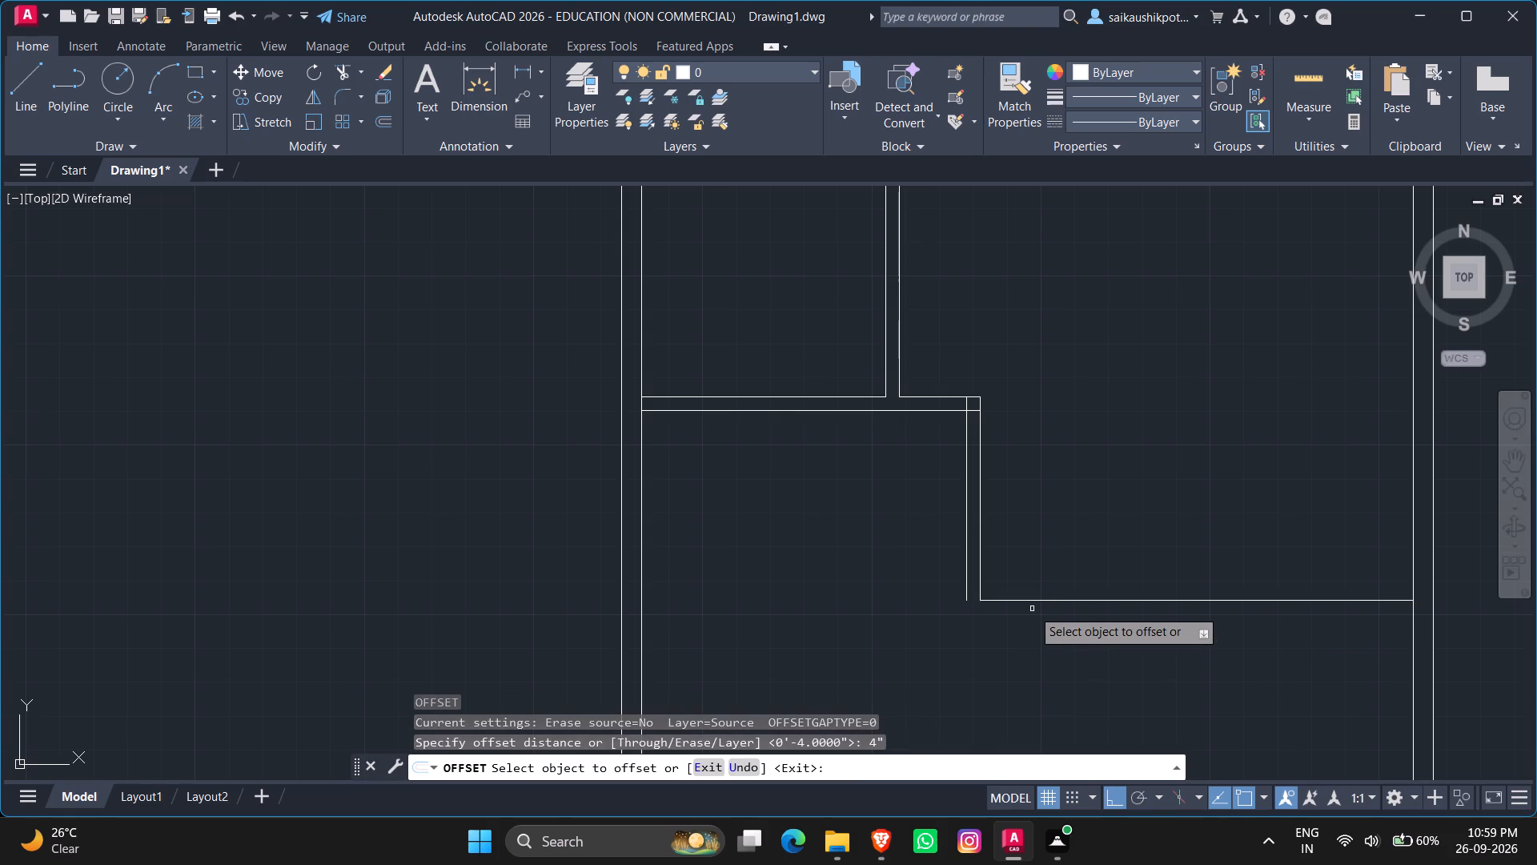
left_click(1029, 601)
left_click(1038, 652)
key("Escape")
key("Escape")
scroll(994, 657, "up", 1)
scroll(994, 657, "down", 1)
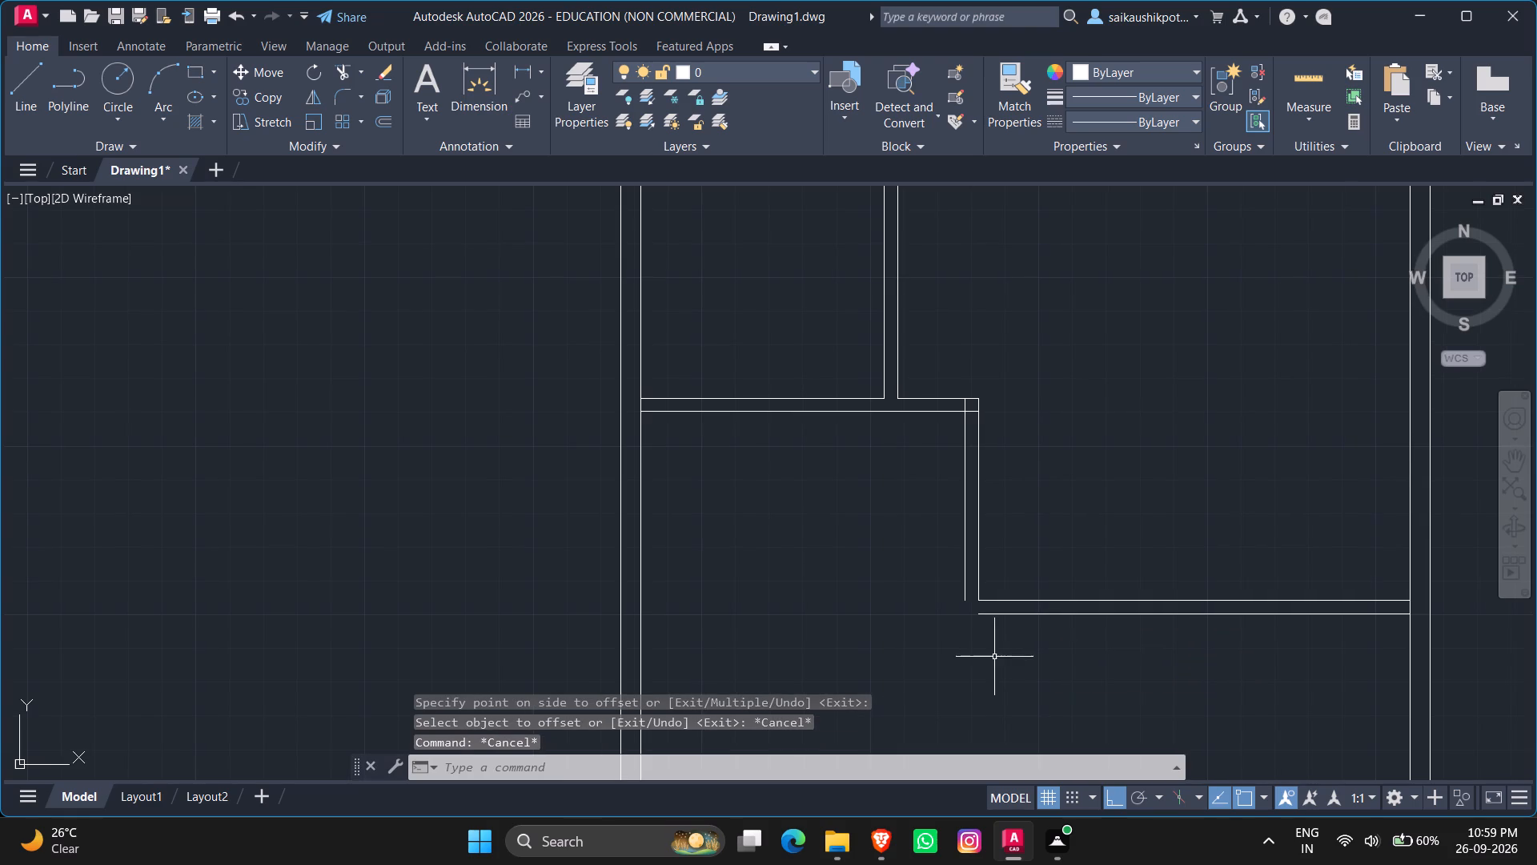
Fillet the two offset partition lines with zero radius so they meet at the room's lower-left outer corner.
type("fillet")
key("Return")
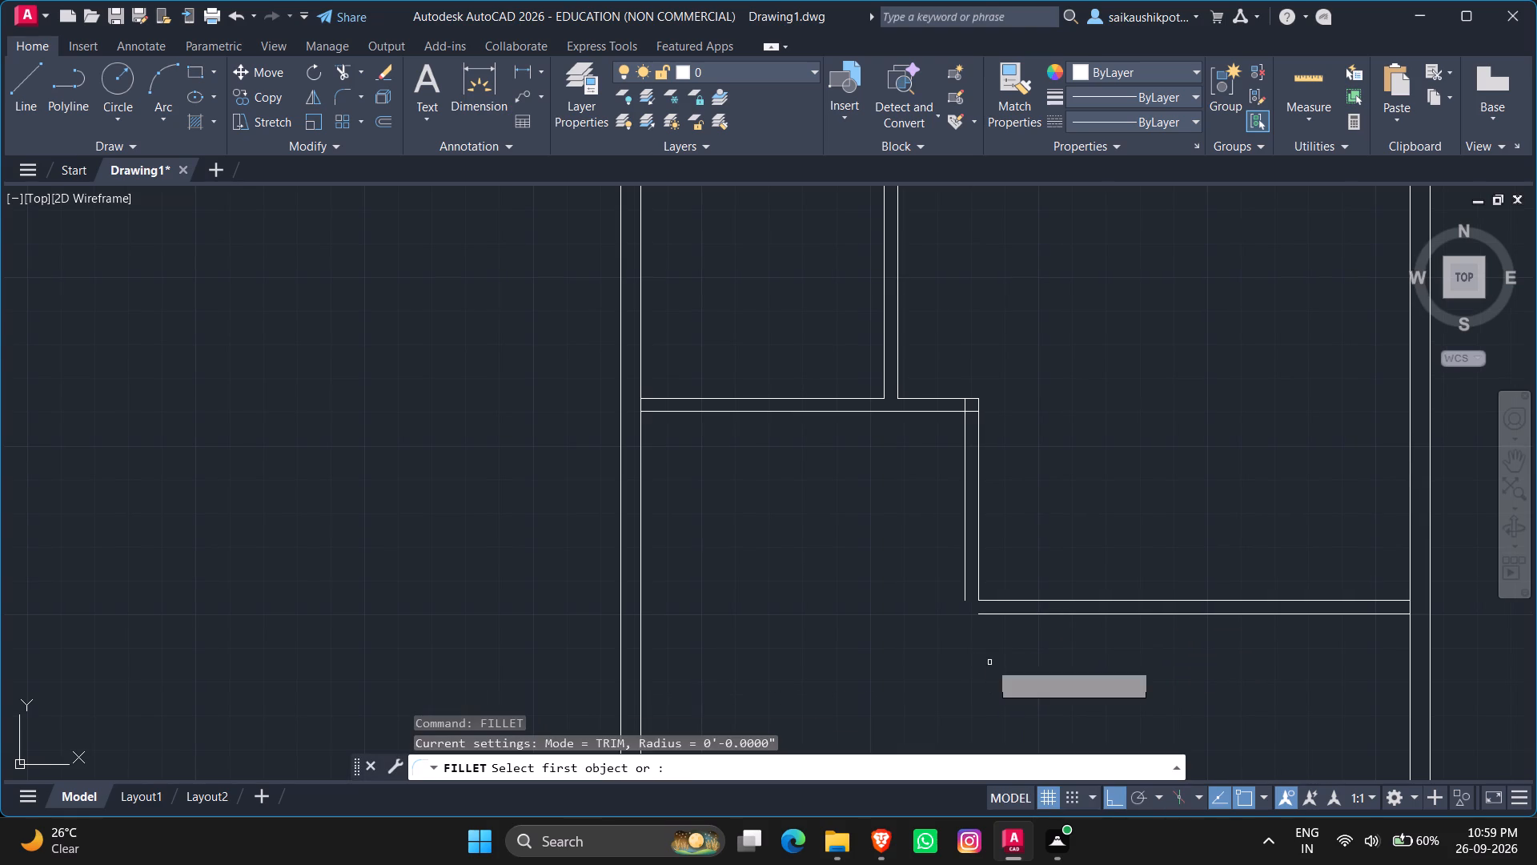
left_click(983, 616)
left_click(965, 595)
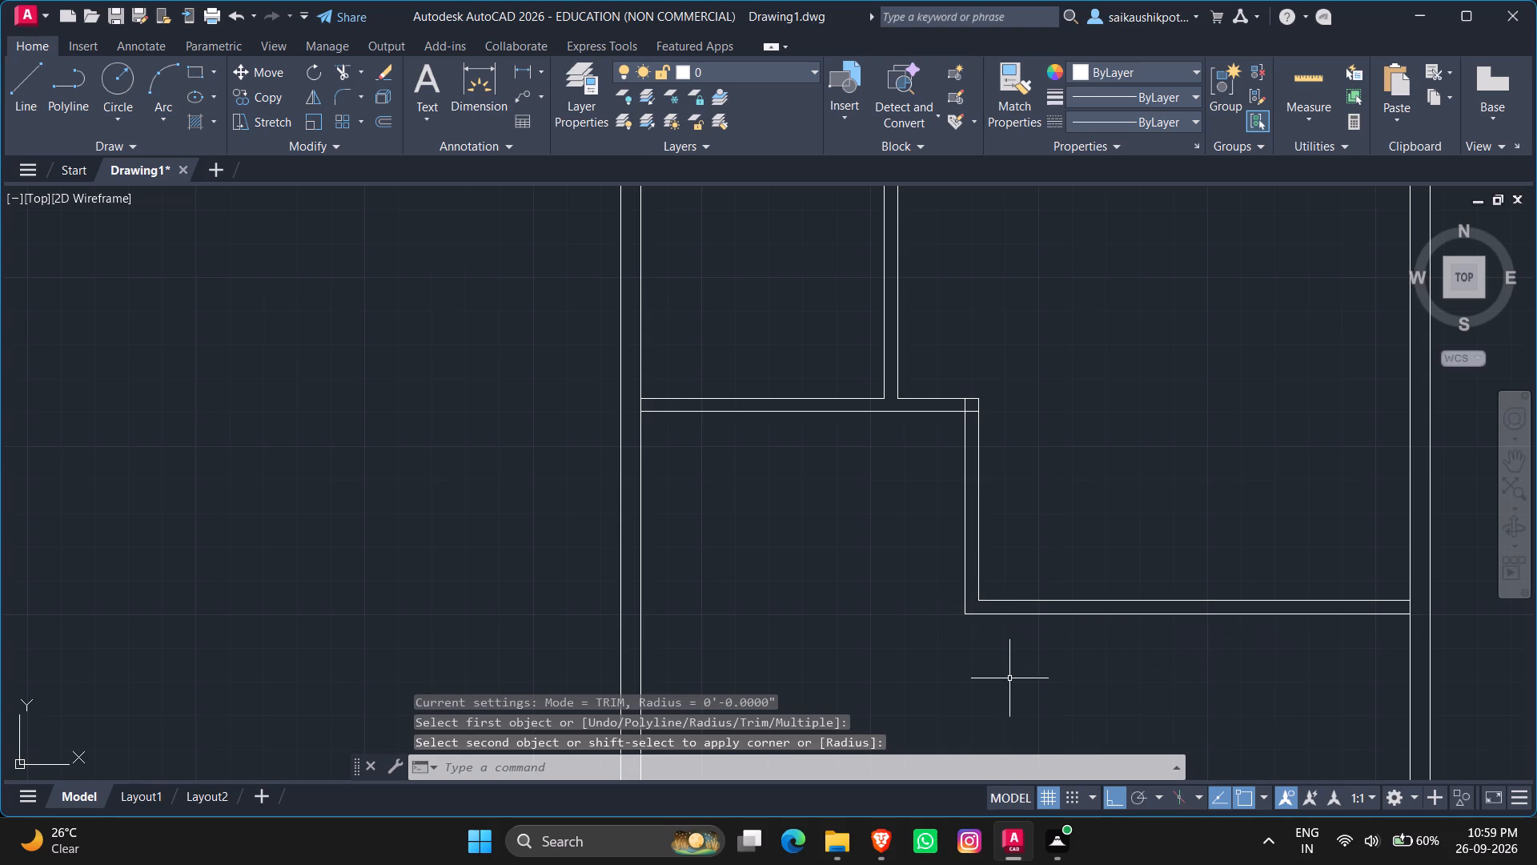
key("Escape")
key("Escape")
Trim the overlapping line ends inside the partition corner at the end of the 2' jog.
key("t")
key("r")
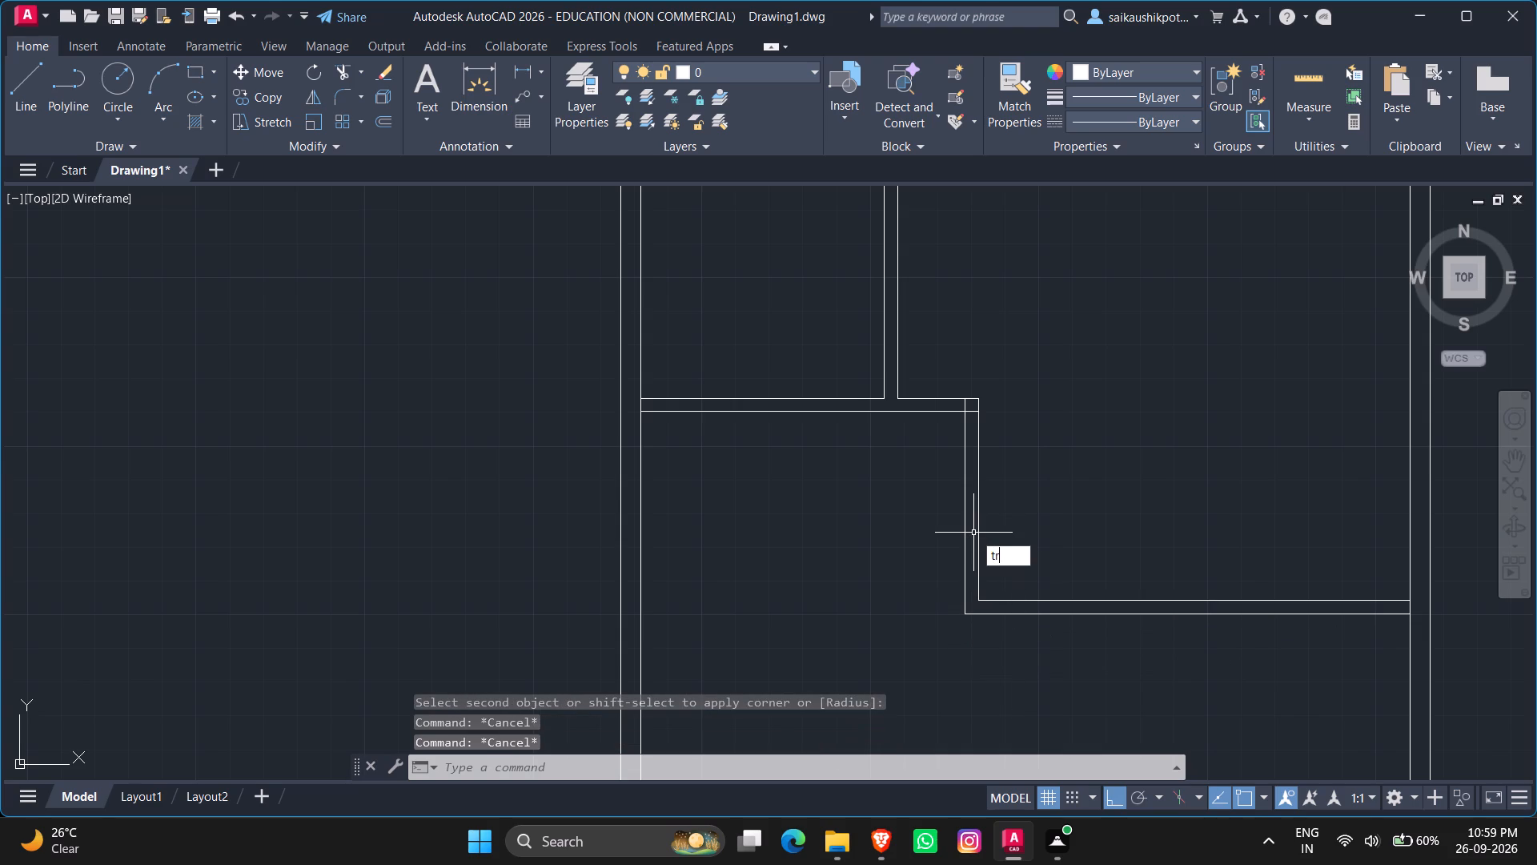
key("Return")
key("Return")
scroll(976, 395, "up", 3)
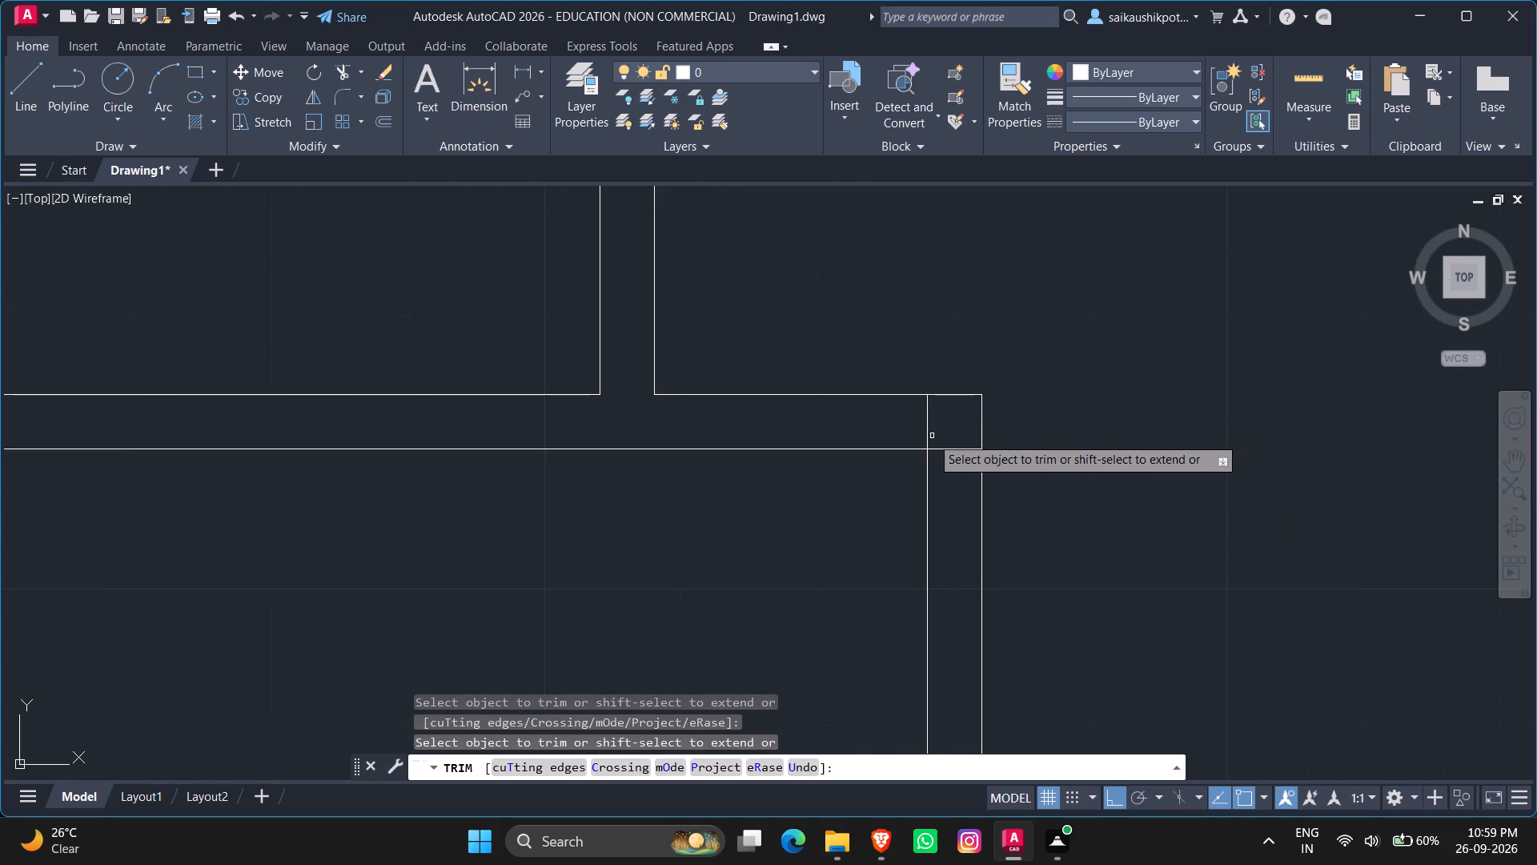
scroll(931, 437, "up", 1)
left_click(876, 410)
left_click(965, 412)
left_click(965, 428)
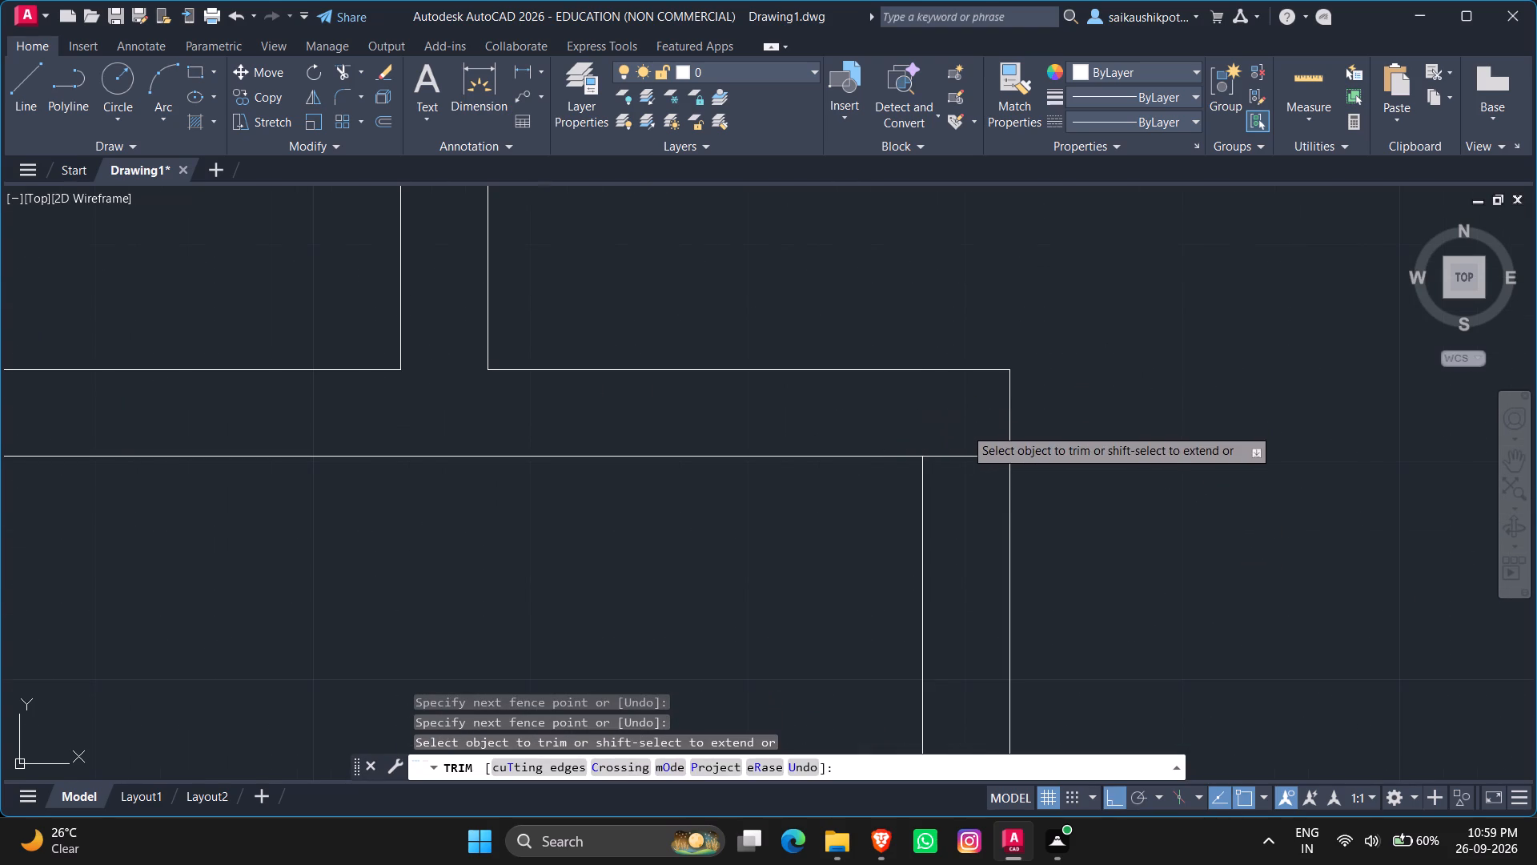
left_click(972, 490)
scroll(989, 456, "down", 4)
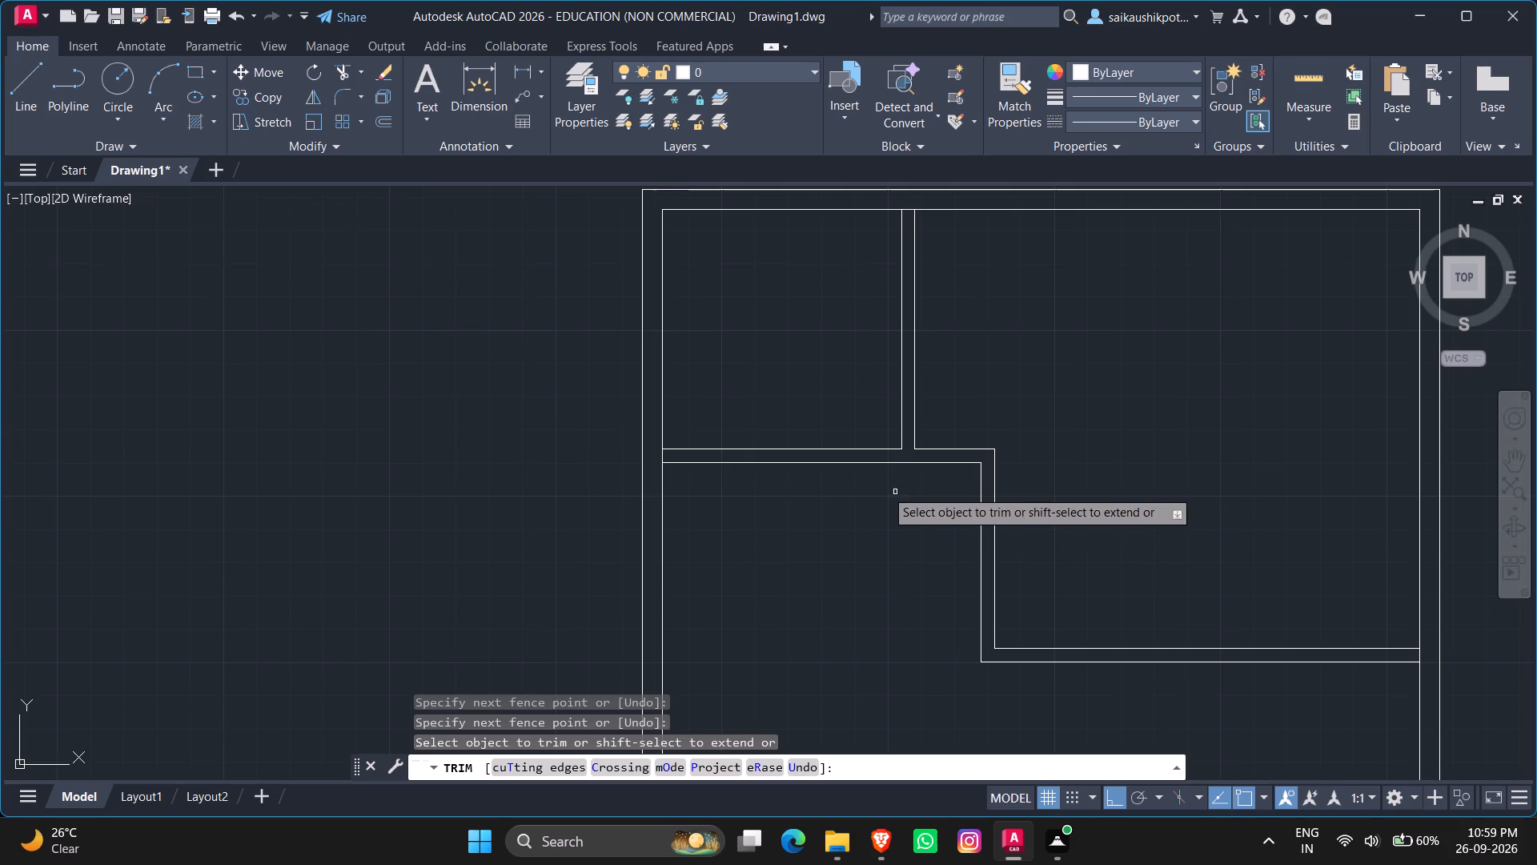
Trim the left inner wall line between the two horizontal partition lines to open the wall junction.
scroll(625, 446, "up", 3)
left_click(781, 488)
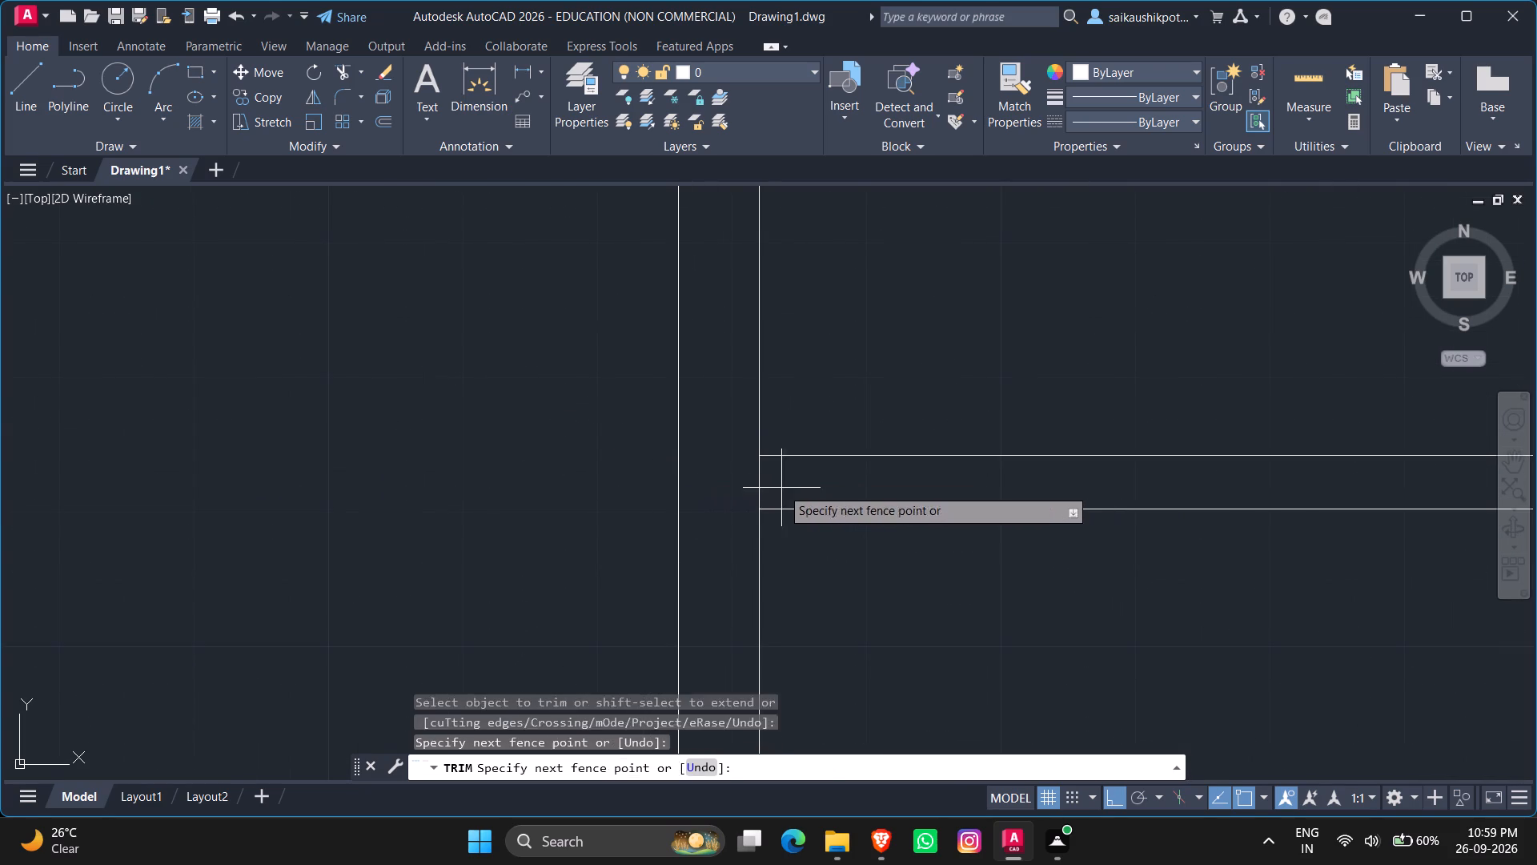
left_click(747, 489)
key("Escape")
scroll(794, 513, "down", 5)
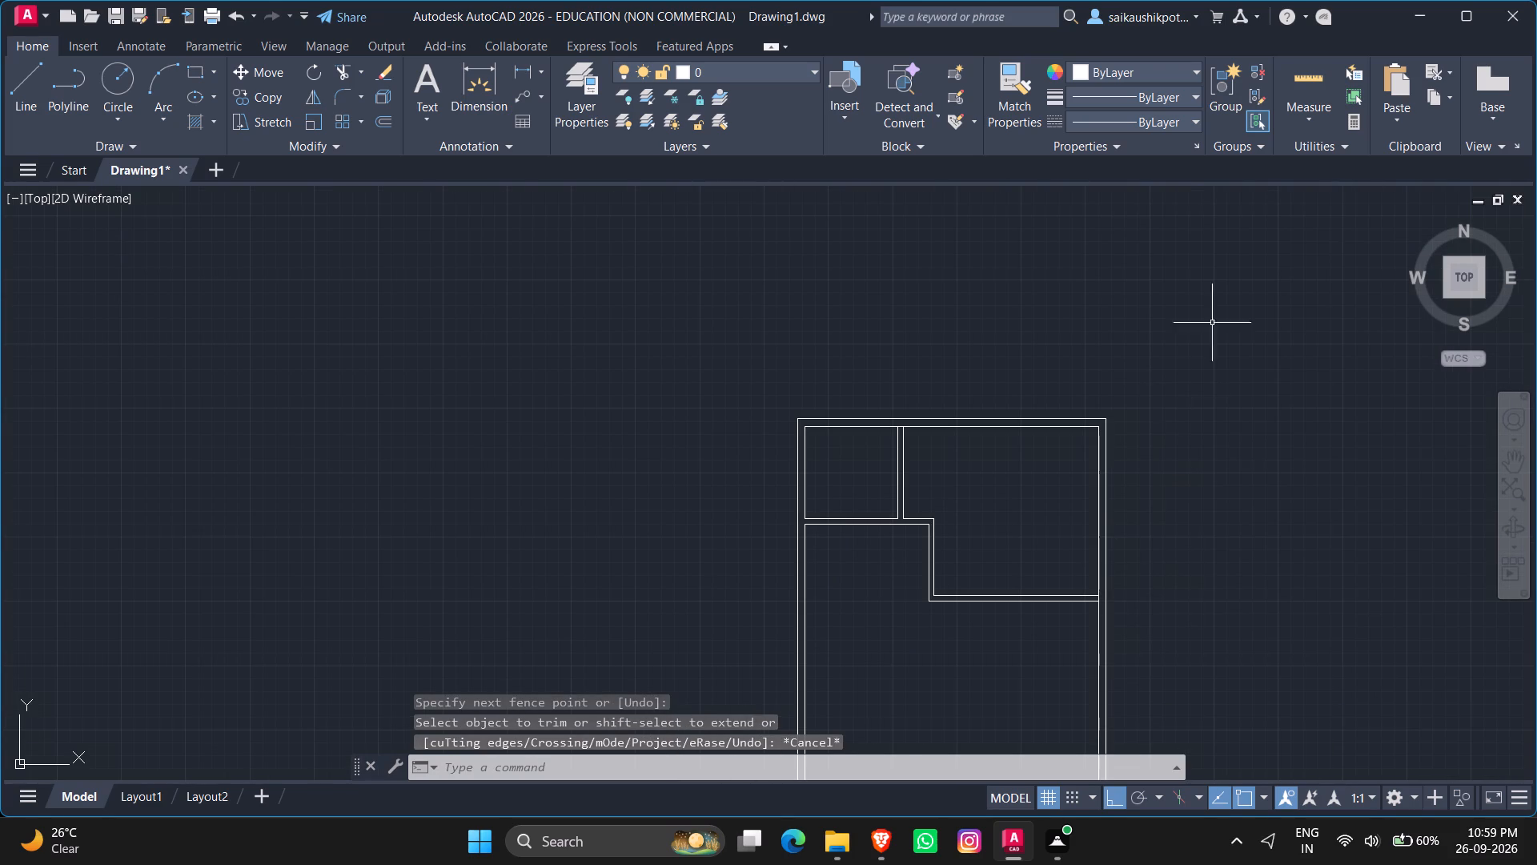
Quick-measure the clear width and height of the upper-right room.
left_click(1288, 78)
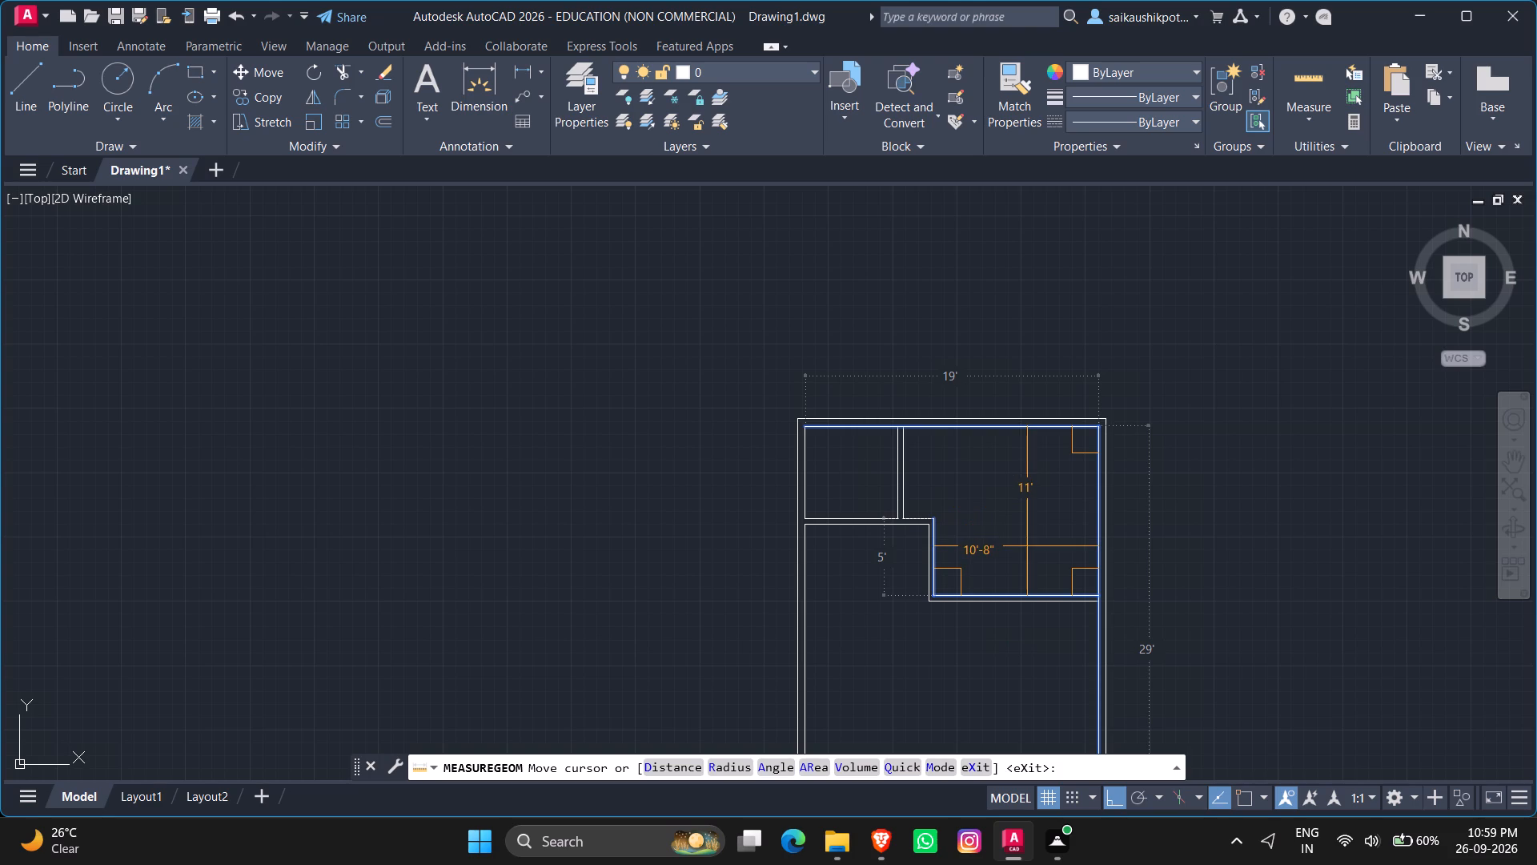
key("Escape")
key("Escape")
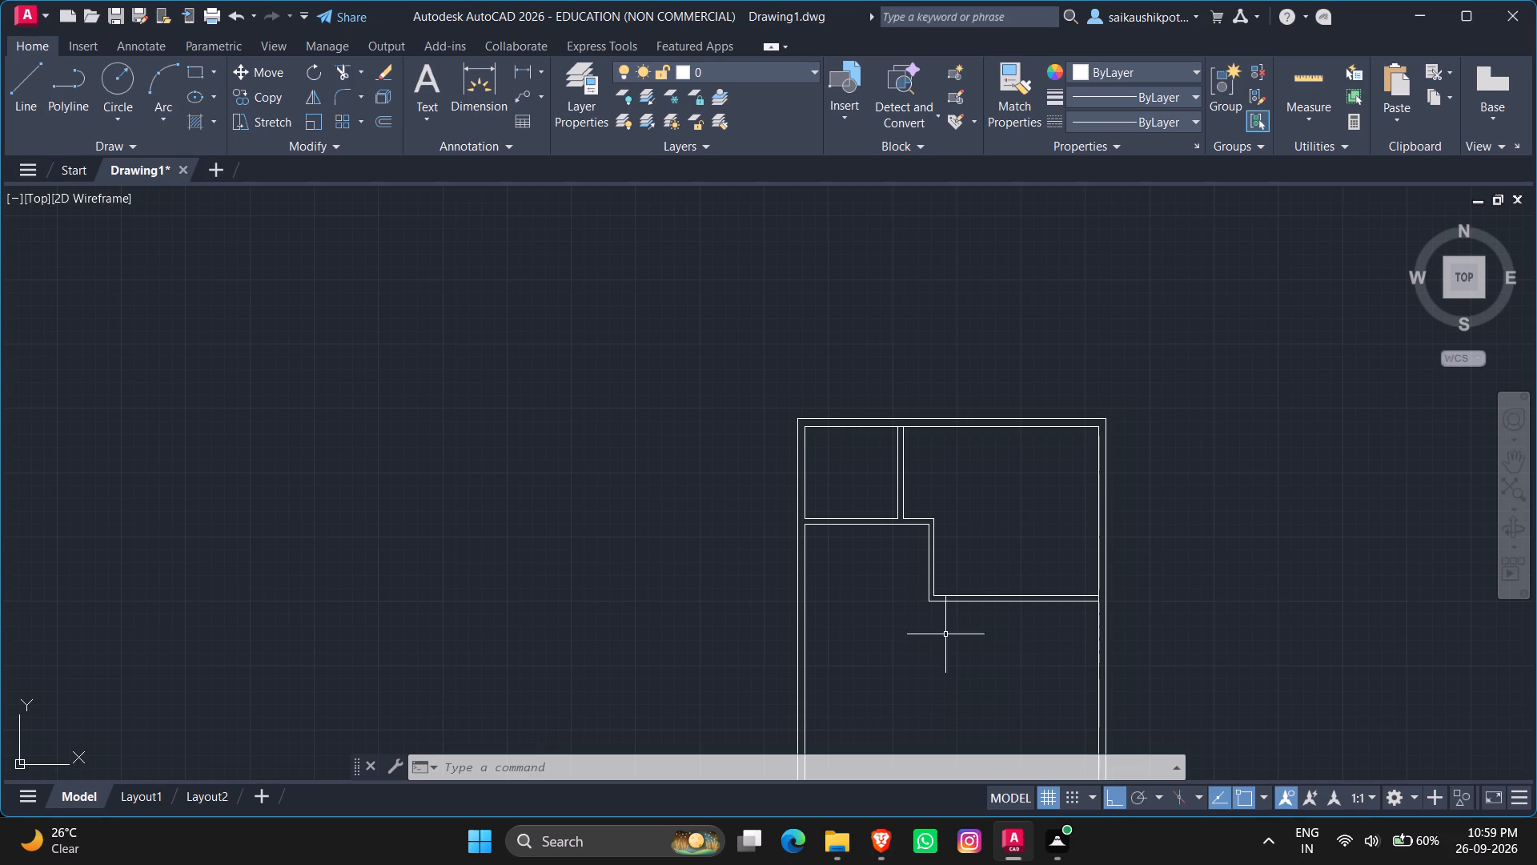
Offset the lower line of the corner room's horizontal partition 12' down into the plan.
scroll(893, 535, "down", 3)
scroll(904, 618, "up", 3)
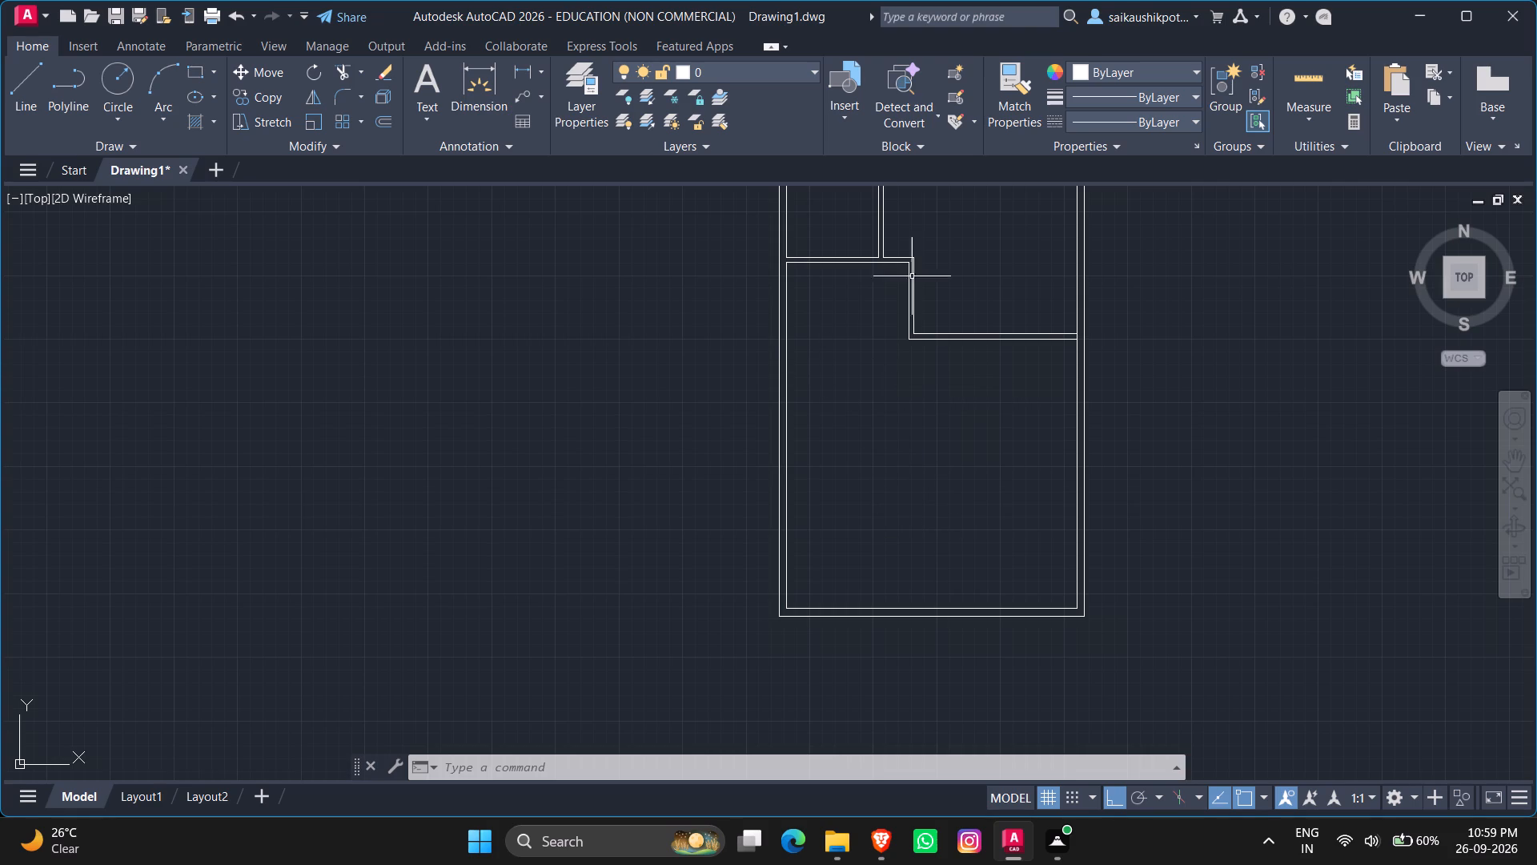
key("o")
key("Return")
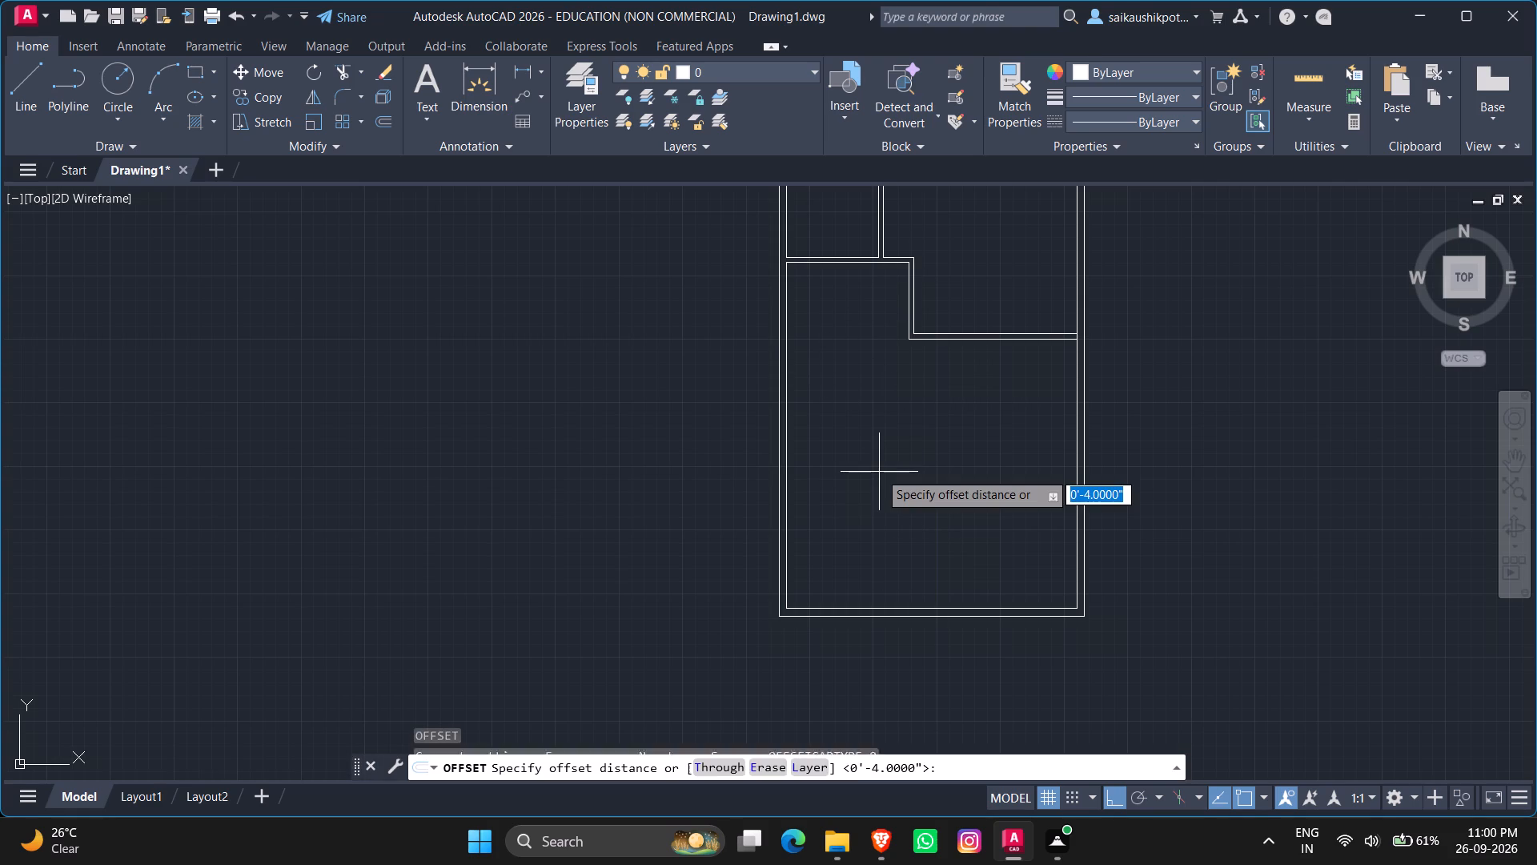
type("12'")
key("Return")
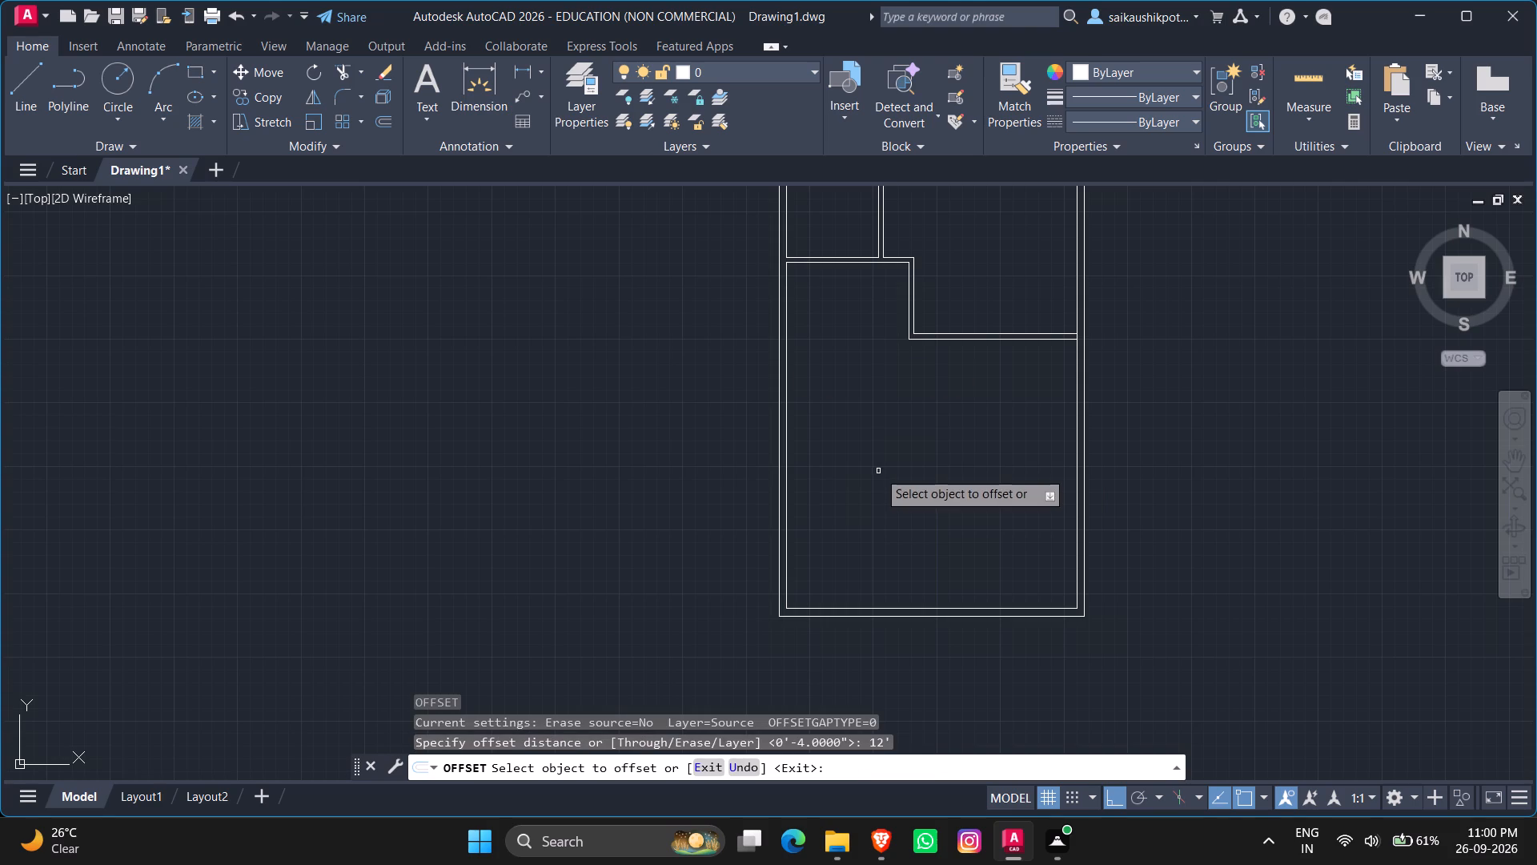
left_click(866, 264)
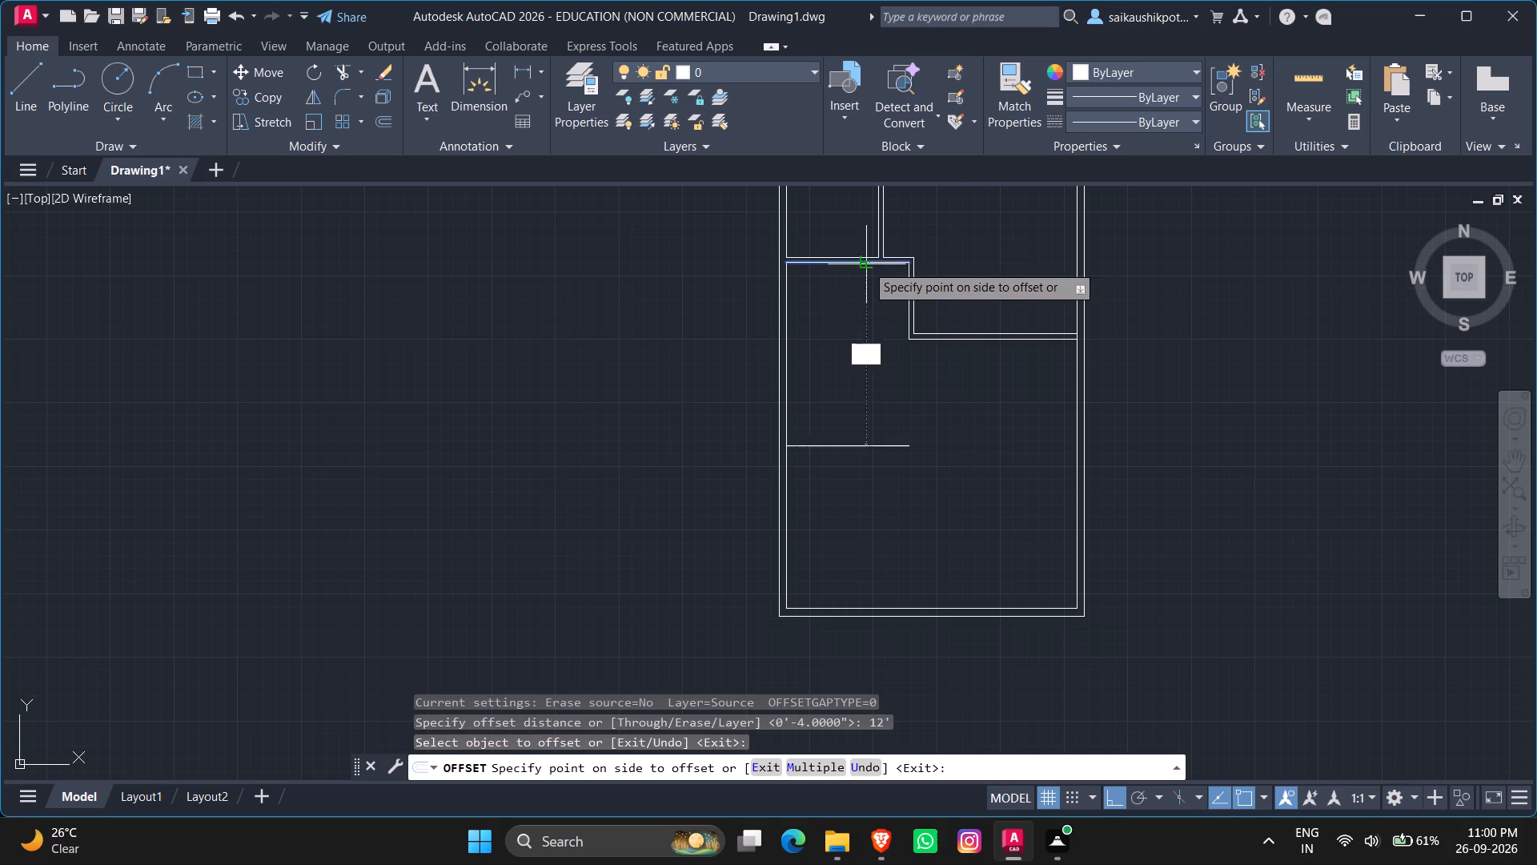
left_click(878, 363)
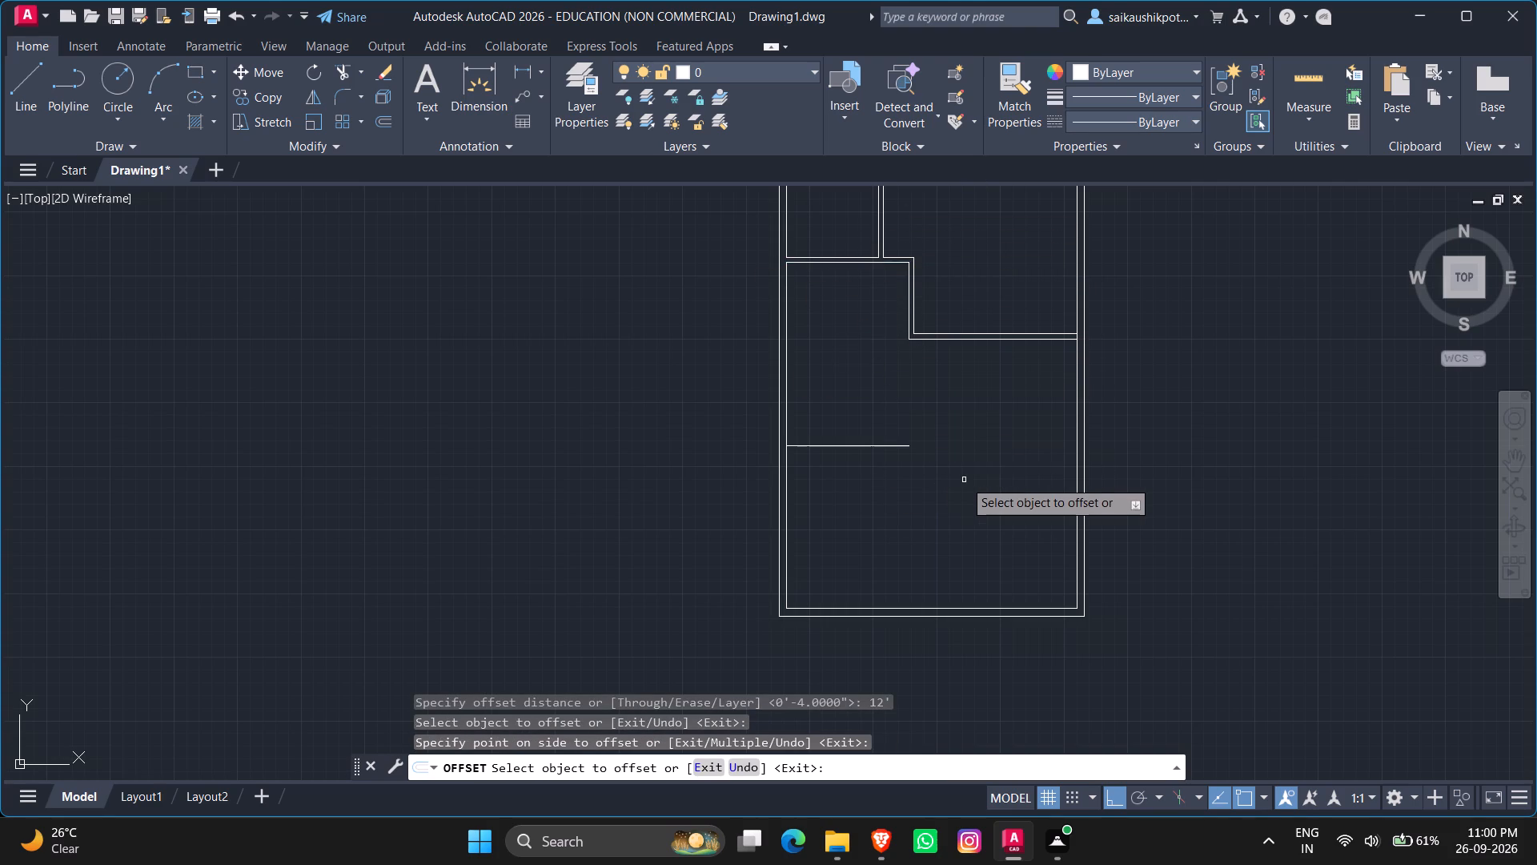
key("Escape")
key("Escape")
key("Escape")
key("Escape")
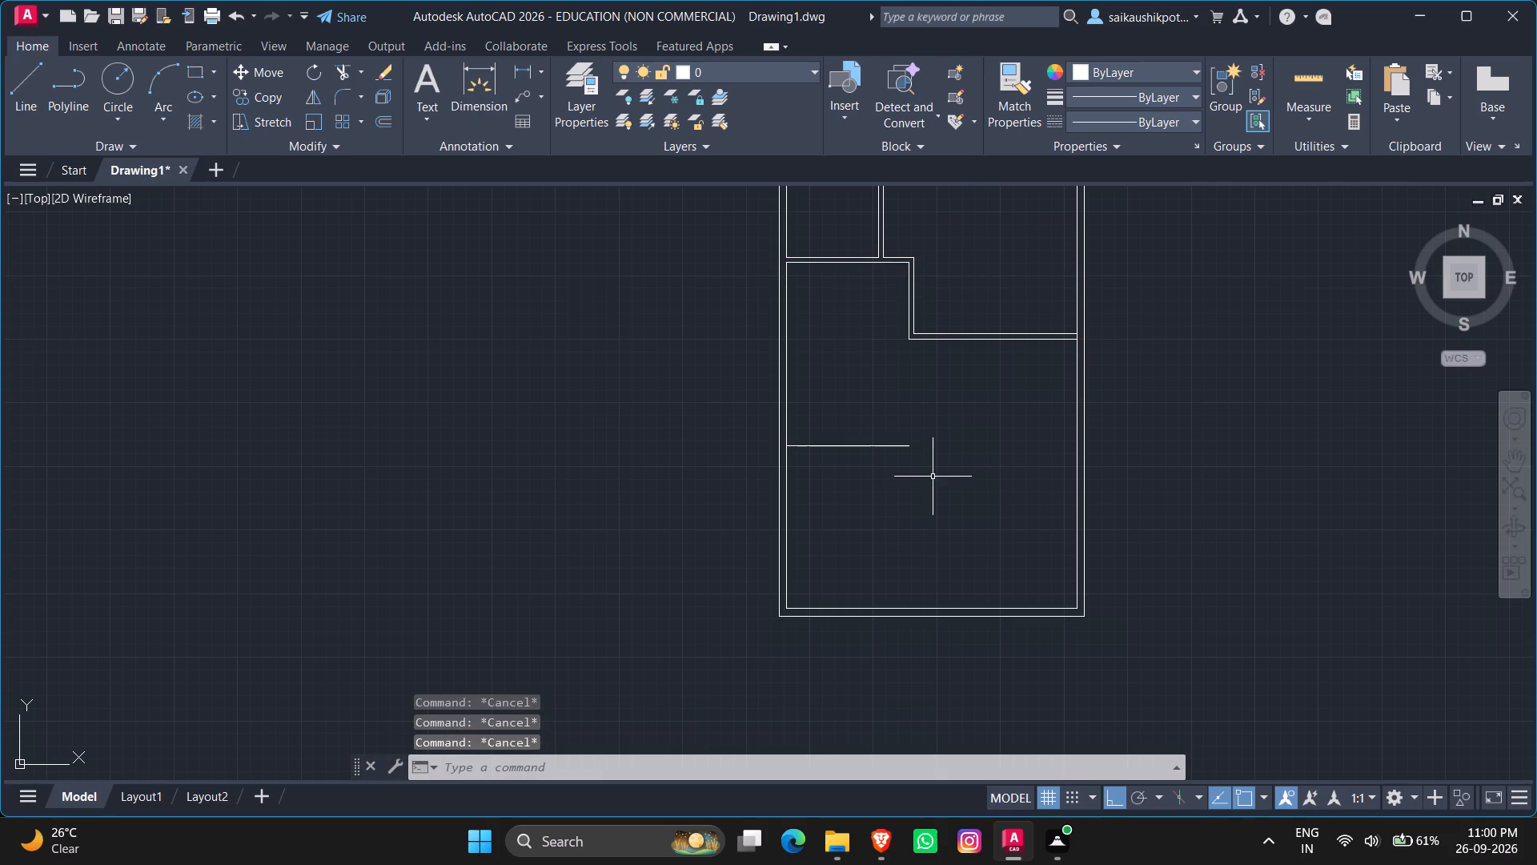
Offset the left inner wall line of the lower area 10' to the right into the plan.
key("o")
key("Return")
type("10'")
key("Return")
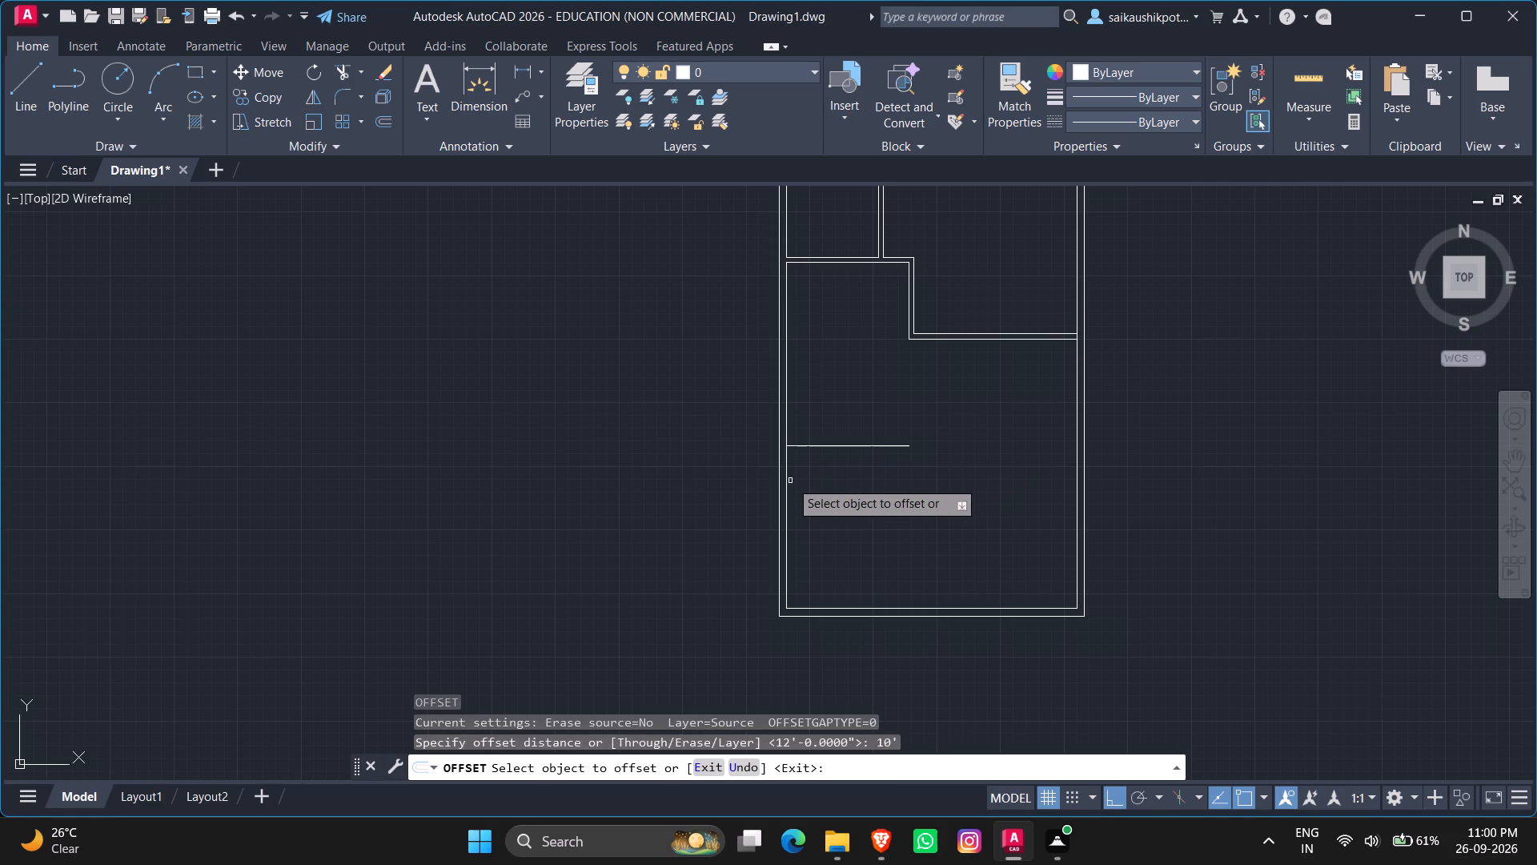
left_click(787, 481)
left_click(893, 527)
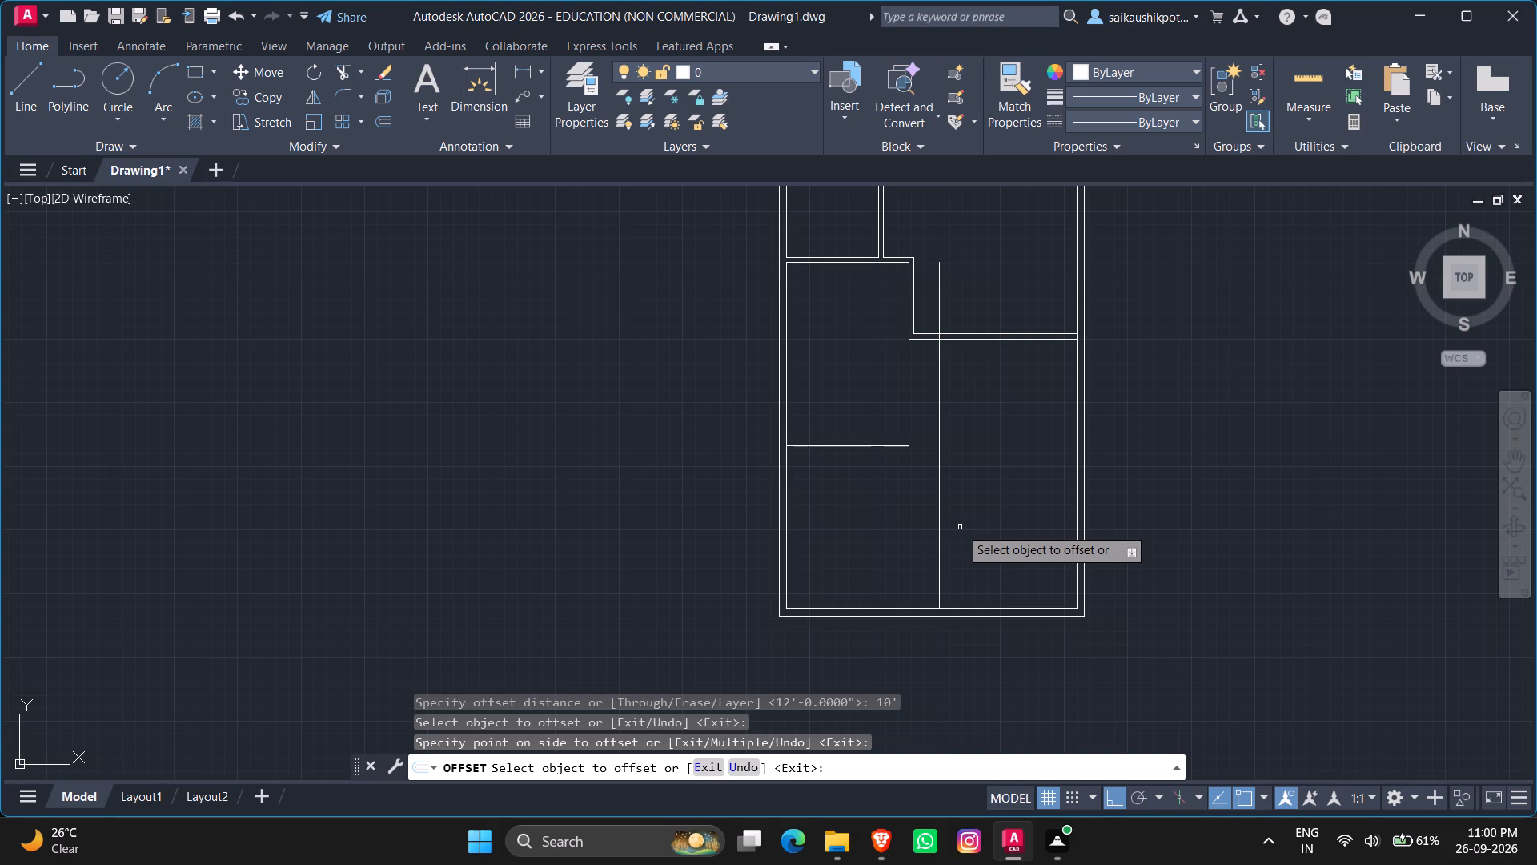
key("Escape")
key("Escape")
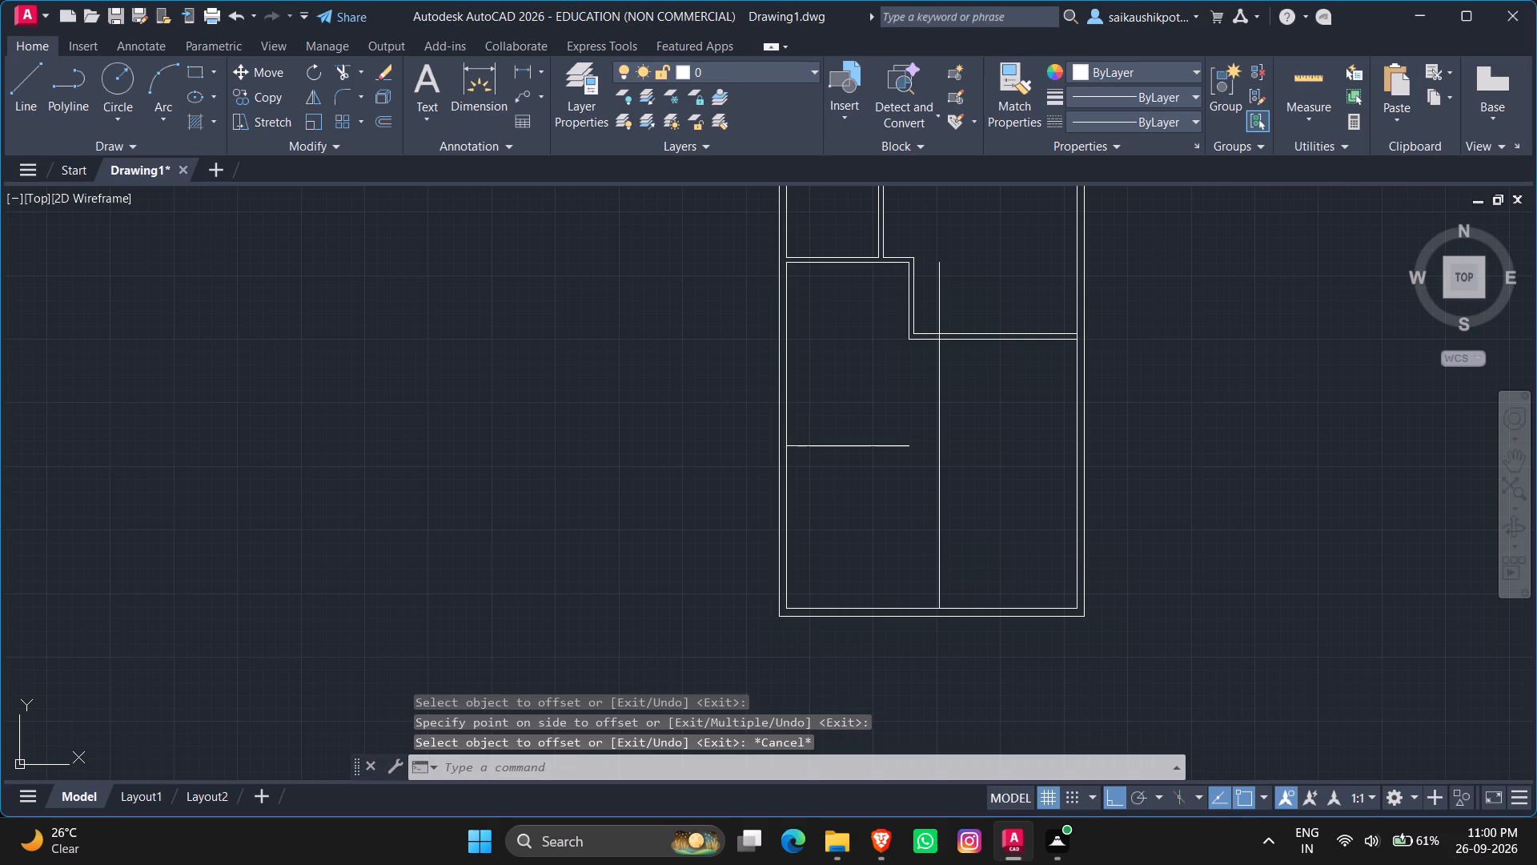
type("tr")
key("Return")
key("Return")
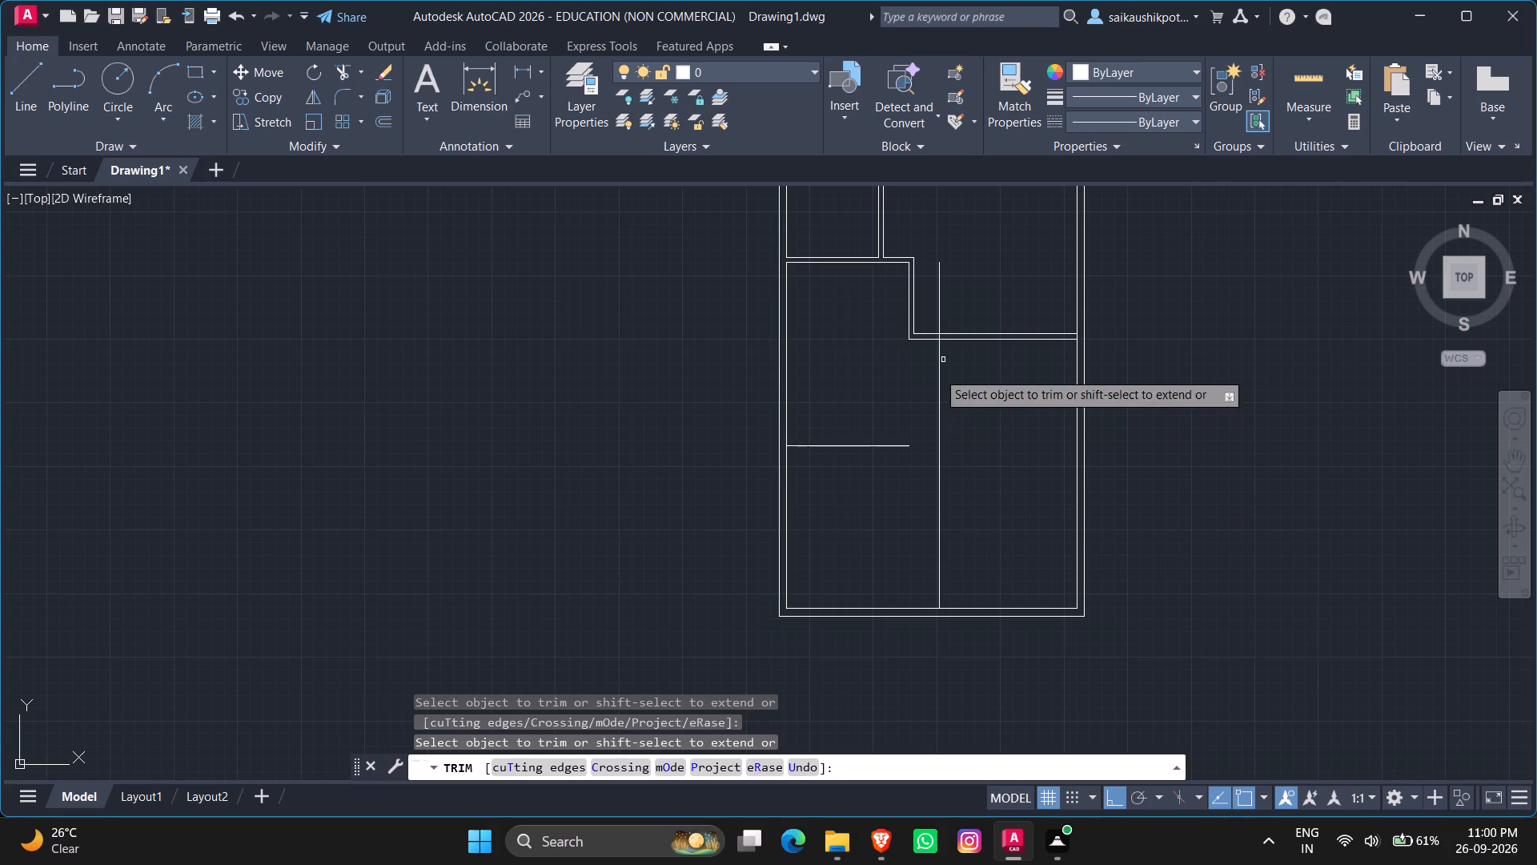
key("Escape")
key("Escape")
Stretch the right end of the lower horizontal line past the vertical line offset 10' from the left wall.
scroll(902, 478, "up", 3)
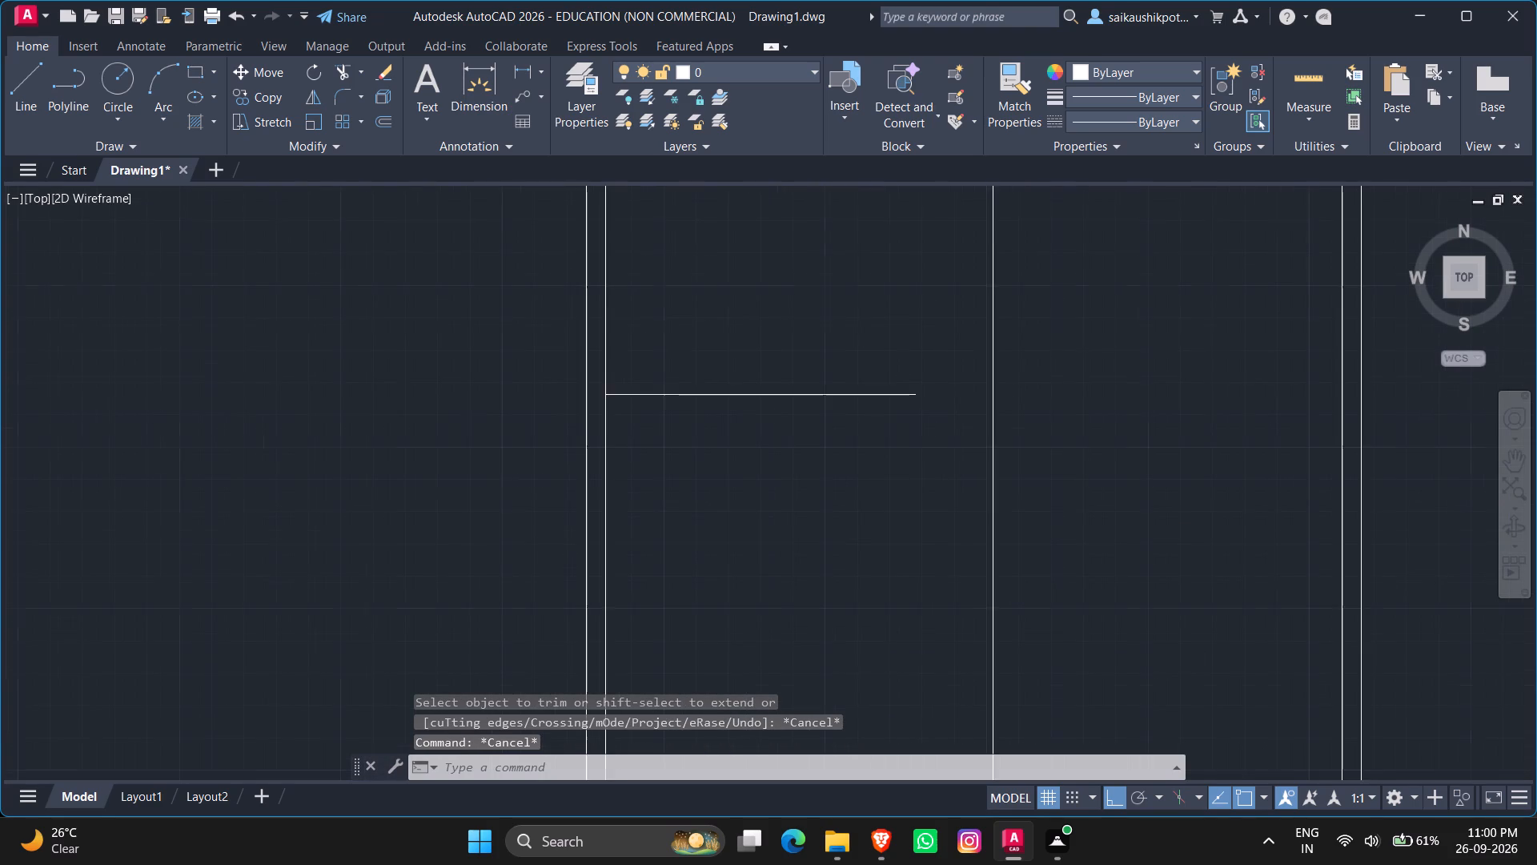
left_click(858, 416)
left_click(837, 282)
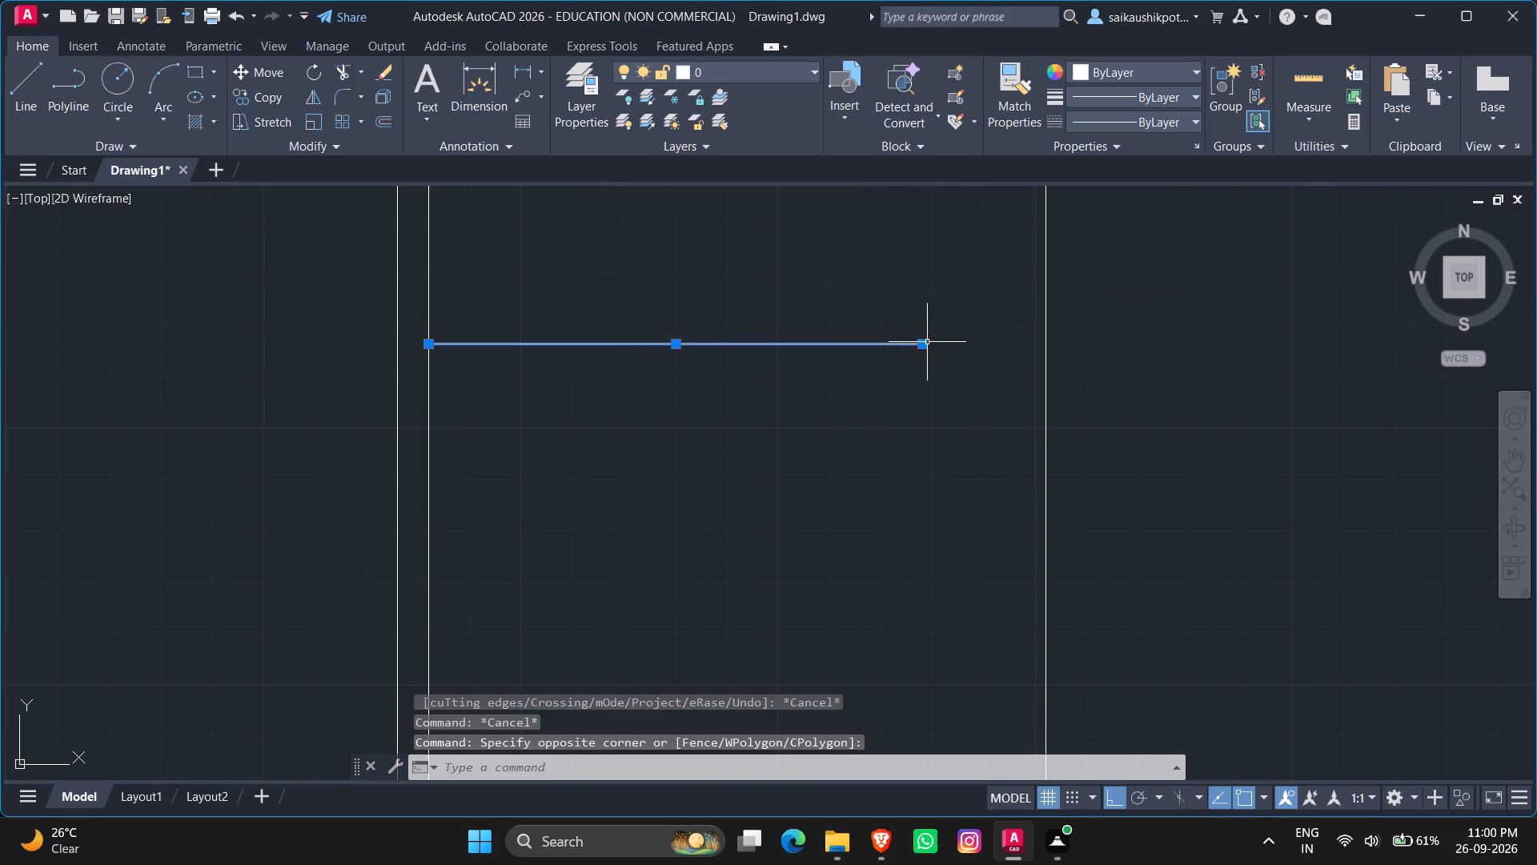
left_click(923, 344)
left_click(1162, 387)
key("Escape")
key("Escape")
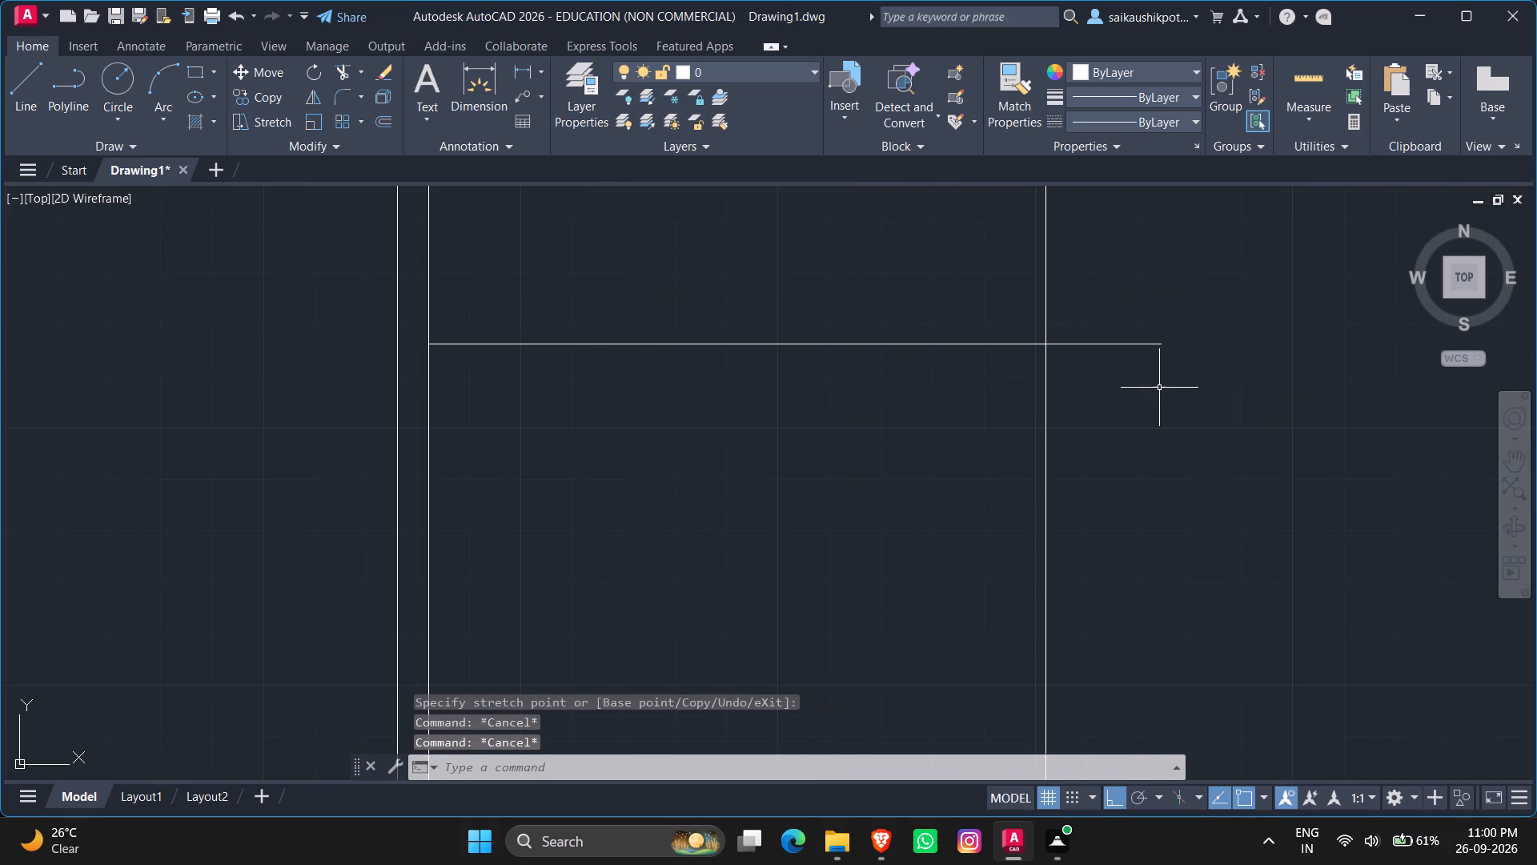
Trim the horizontal overhang and the vertical line above the crossing to form the lower-left room's corner.
type("tr")
key("Return")
key("Return")
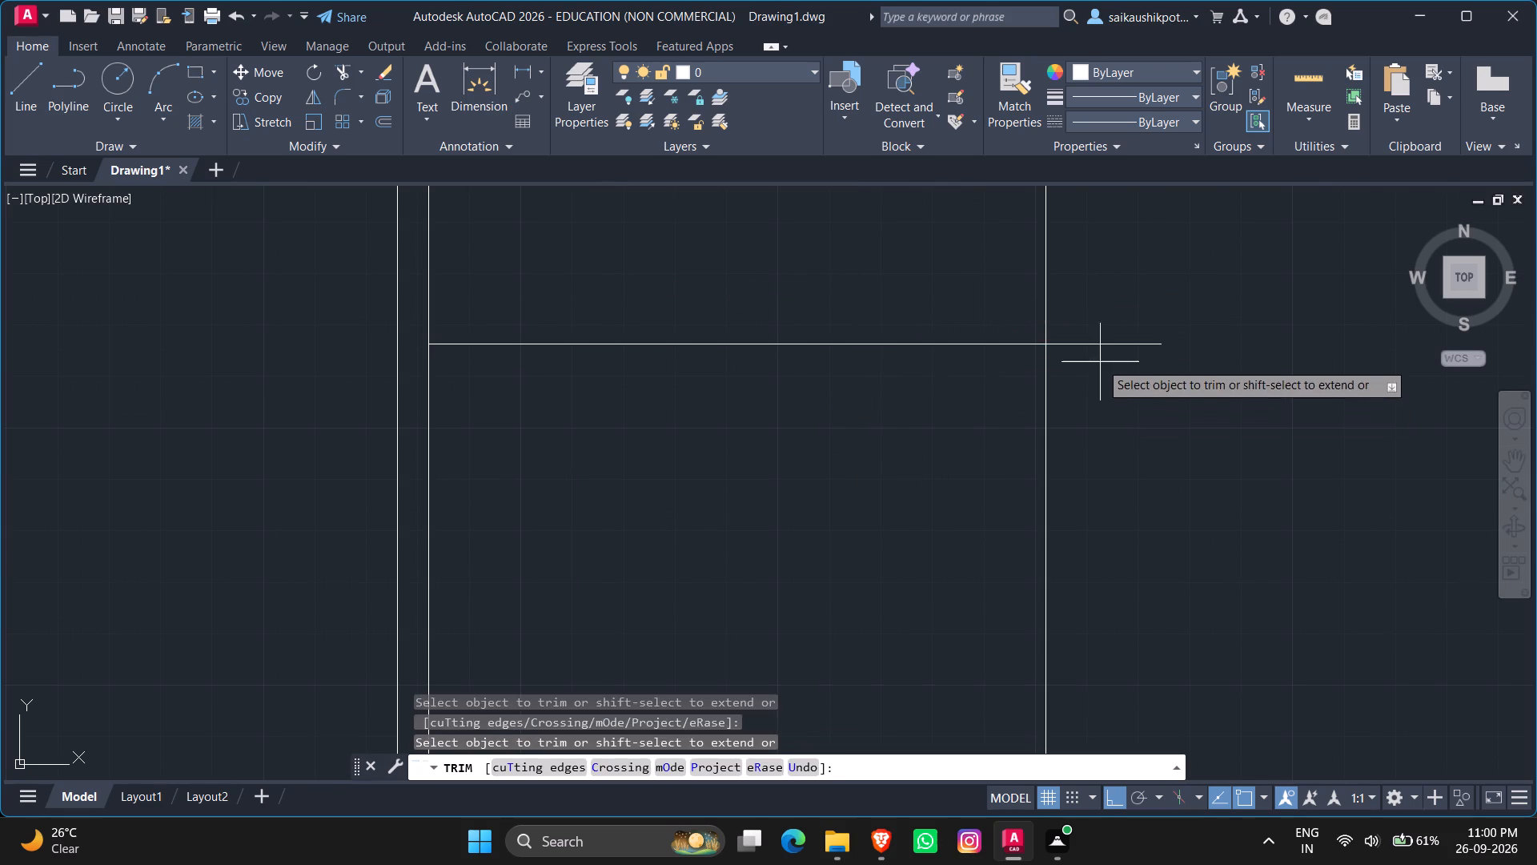
left_click(1100, 362)
left_click(1105, 331)
left_click(1099, 320)
left_click(1041, 300)
key("Escape")
key("Escape")
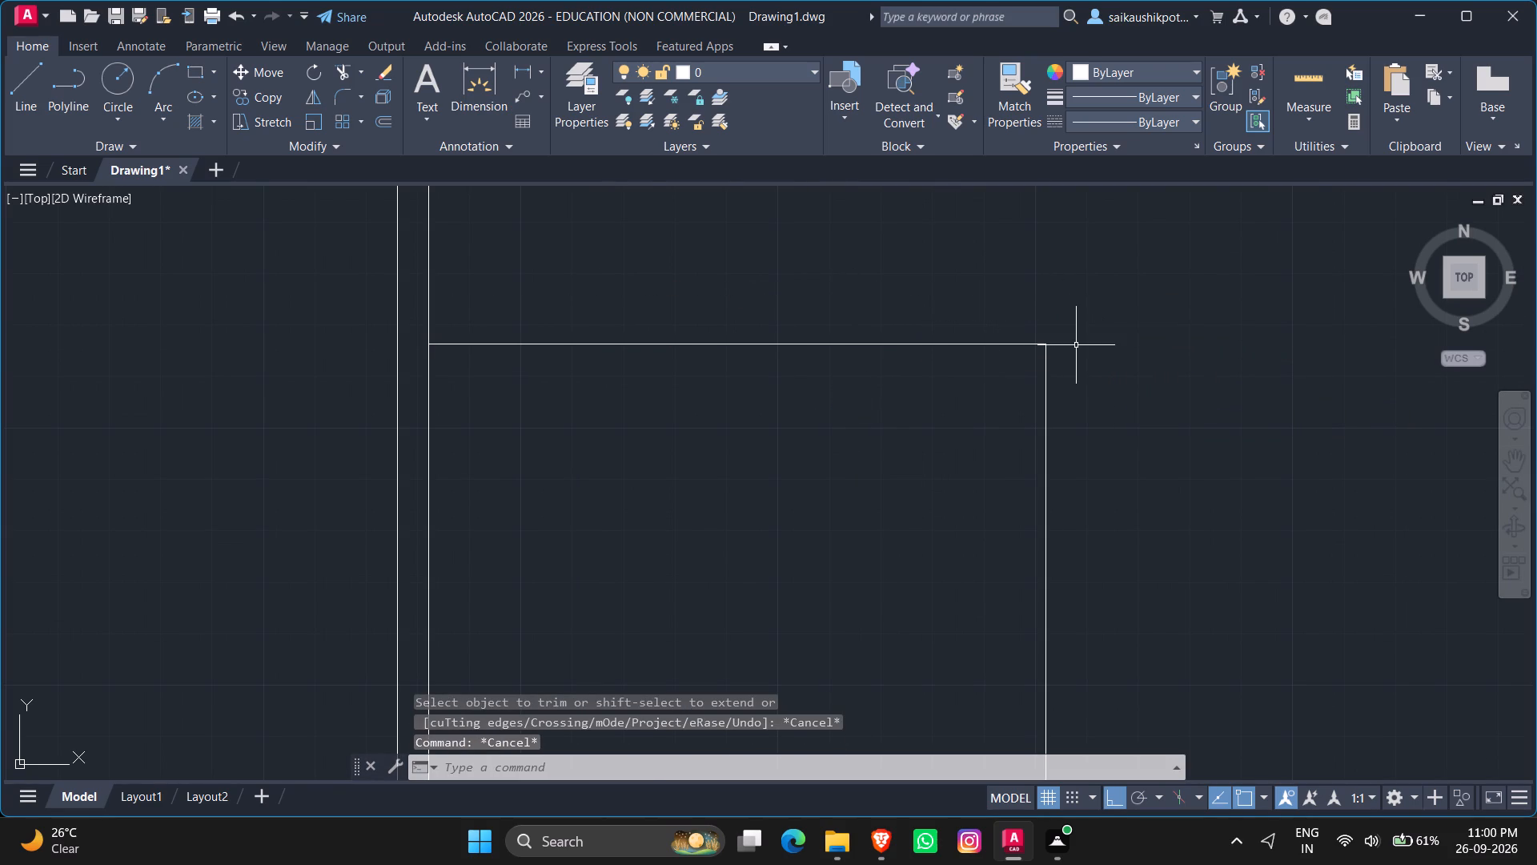
Offset the lower-left room's top and right lines 4" outward to give its partitions thickness.
scroll(1076, 358, "down", 4)
scroll(1053, 347, "up", 1)
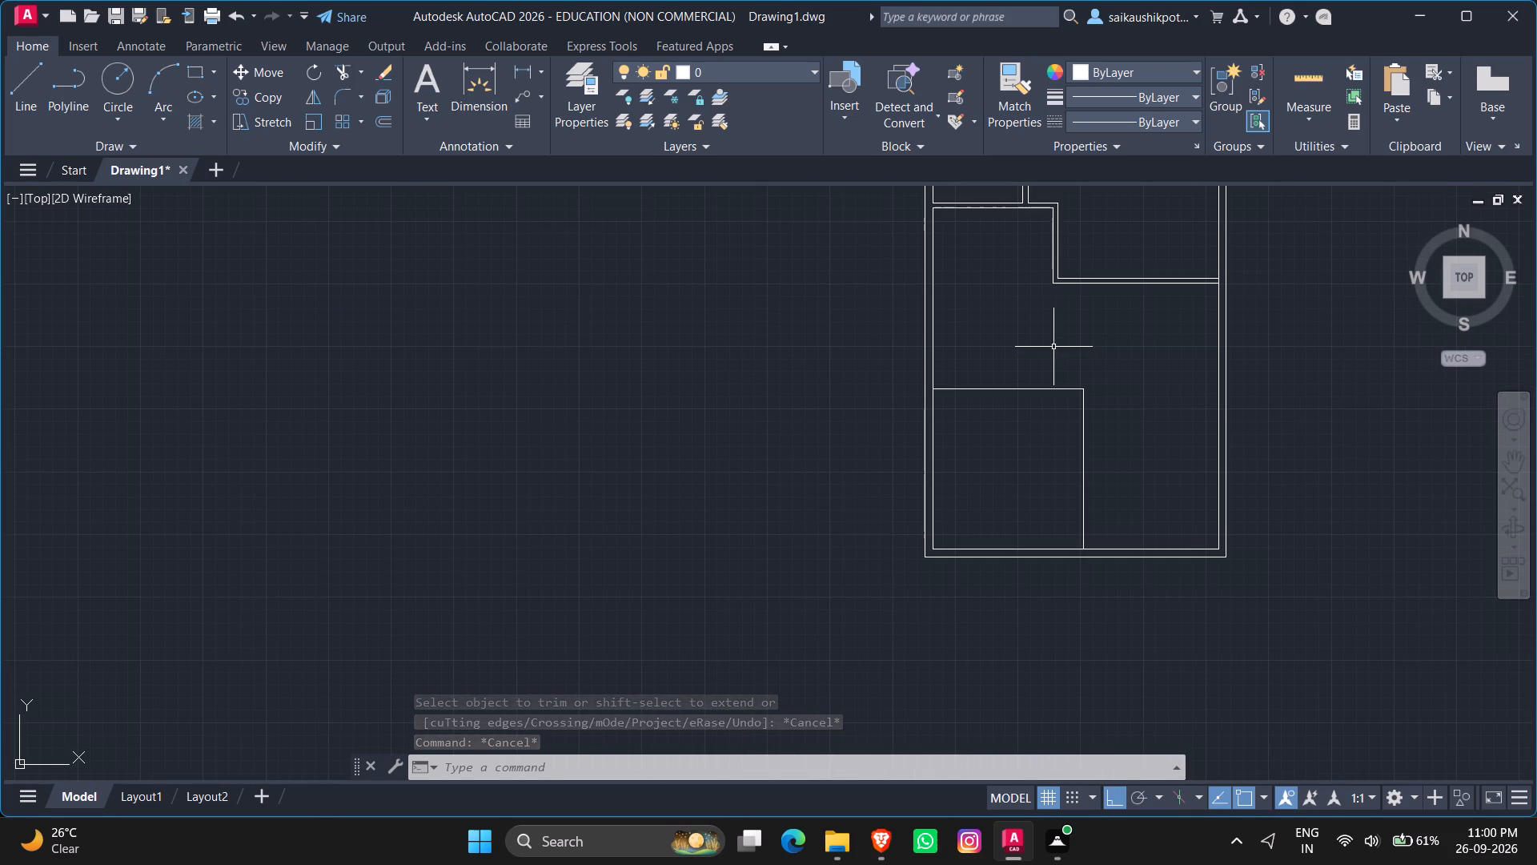
key("o")
key("Return")
type("4\"")
key("Return")
scroll(1045, 457, "up", 2)
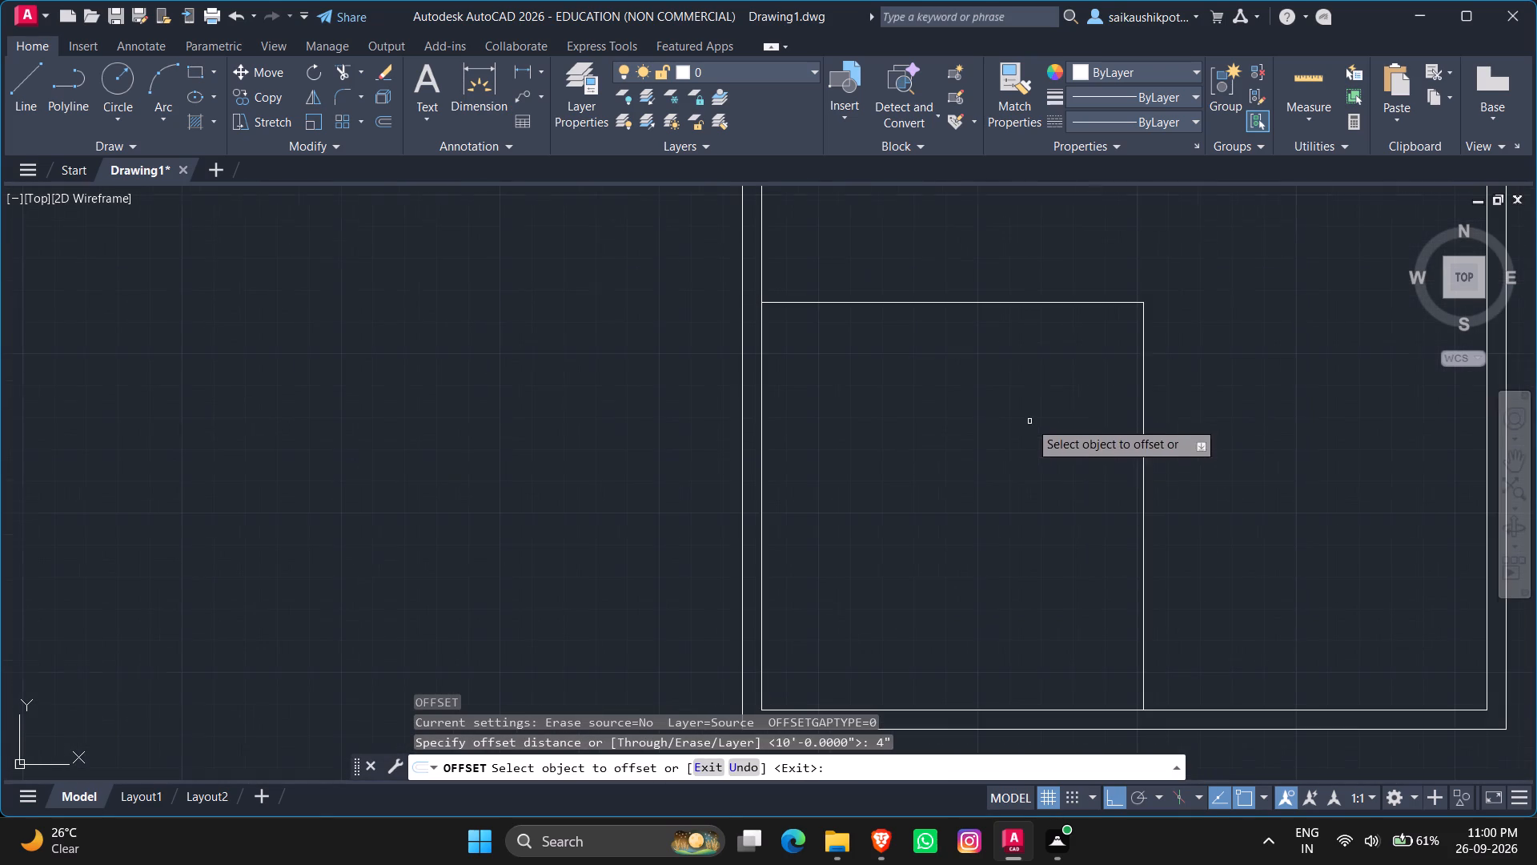
left_click(1008, 300)
left_click(1011, 235)
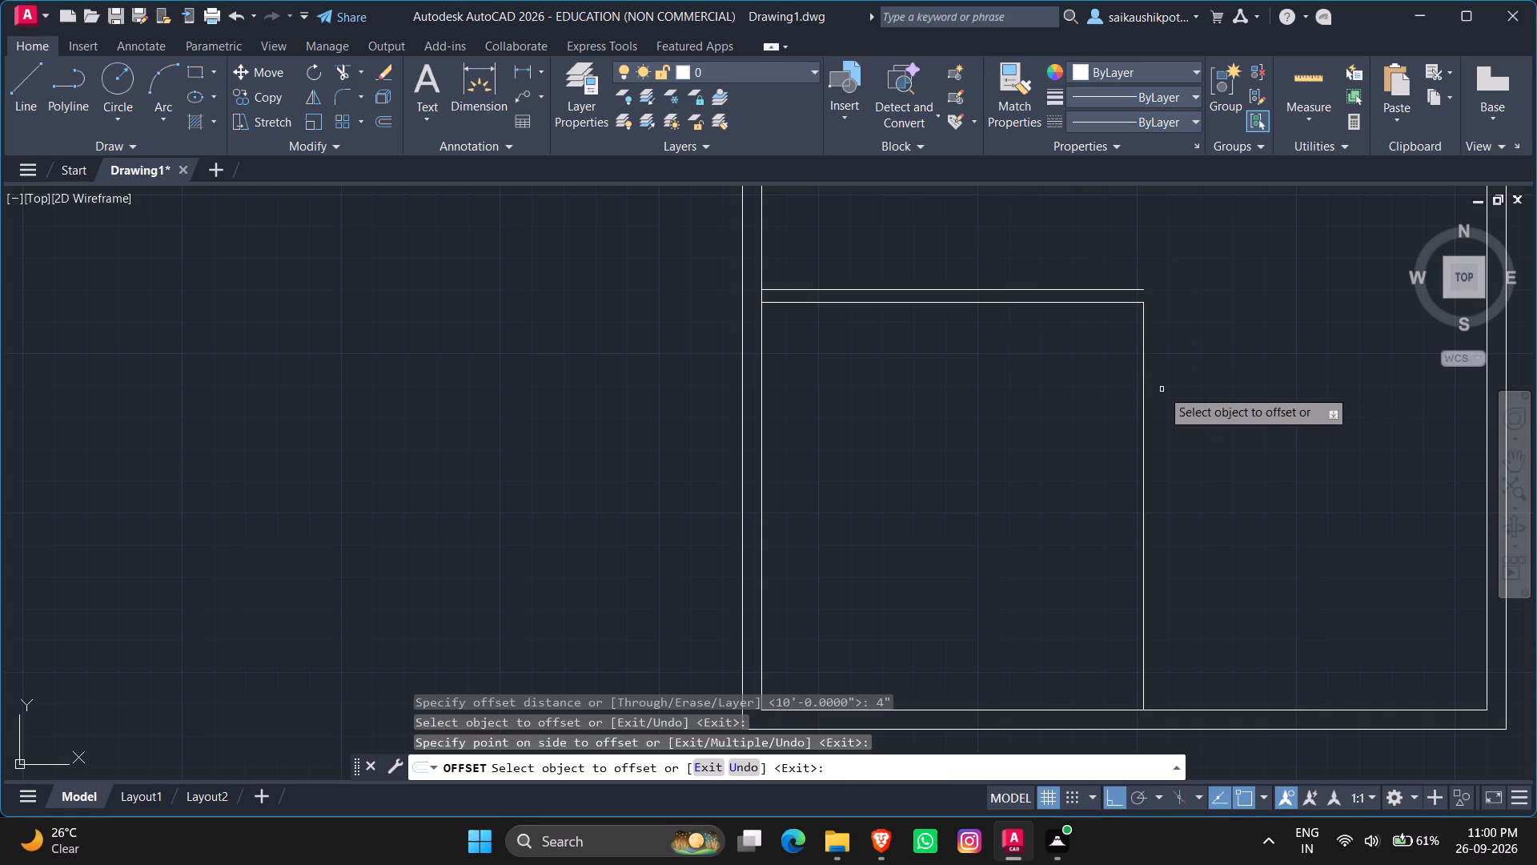
left_click(1146, 383)
left_click(1235, 411)
key("Escape")
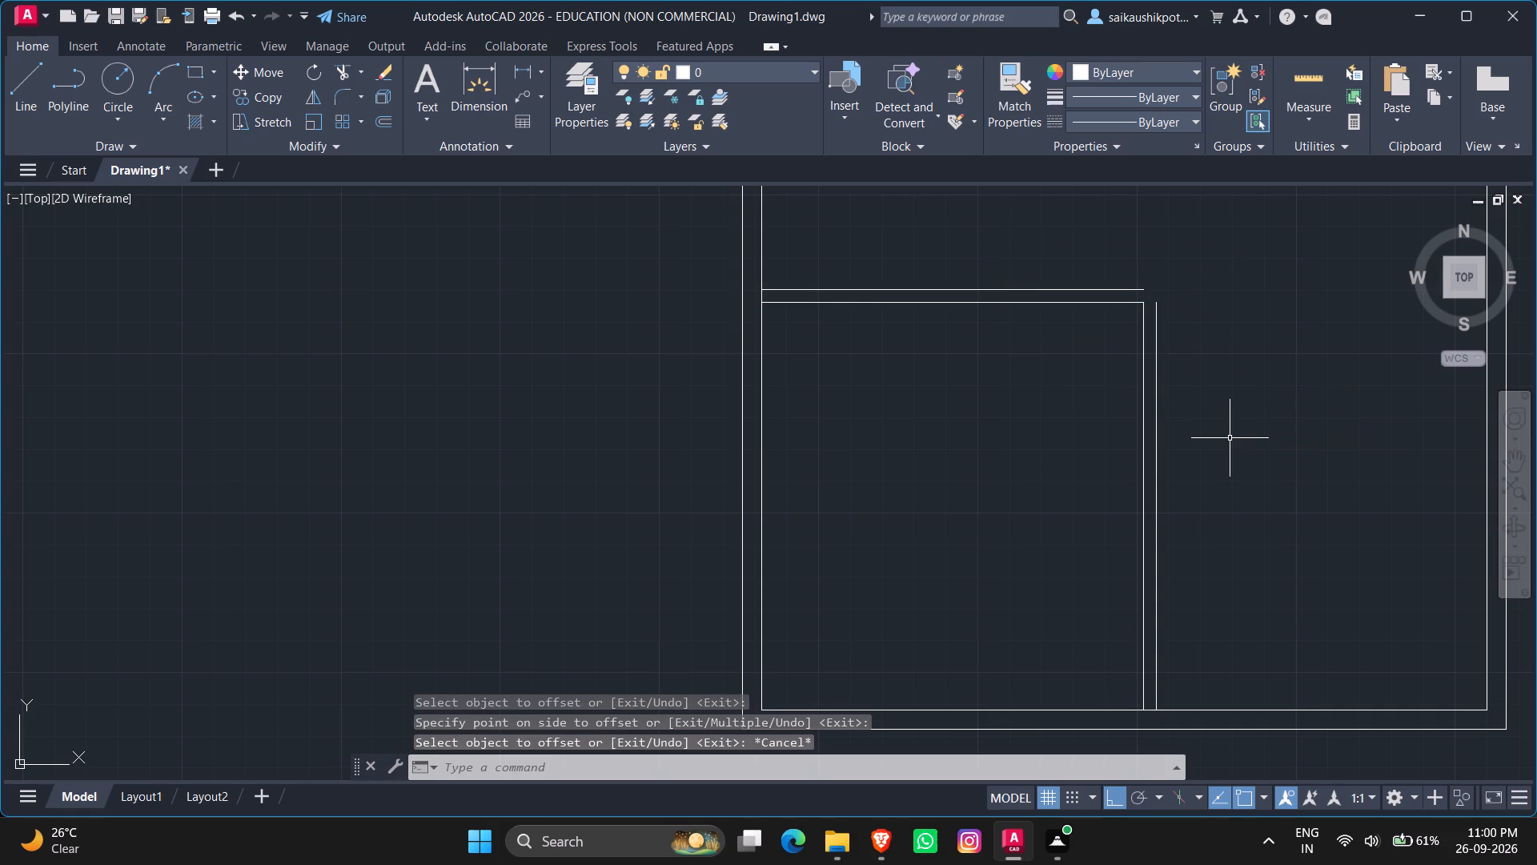
Fillet the two outer partition lines of the lower-left room into a closed sharp corner.
type("fillet")
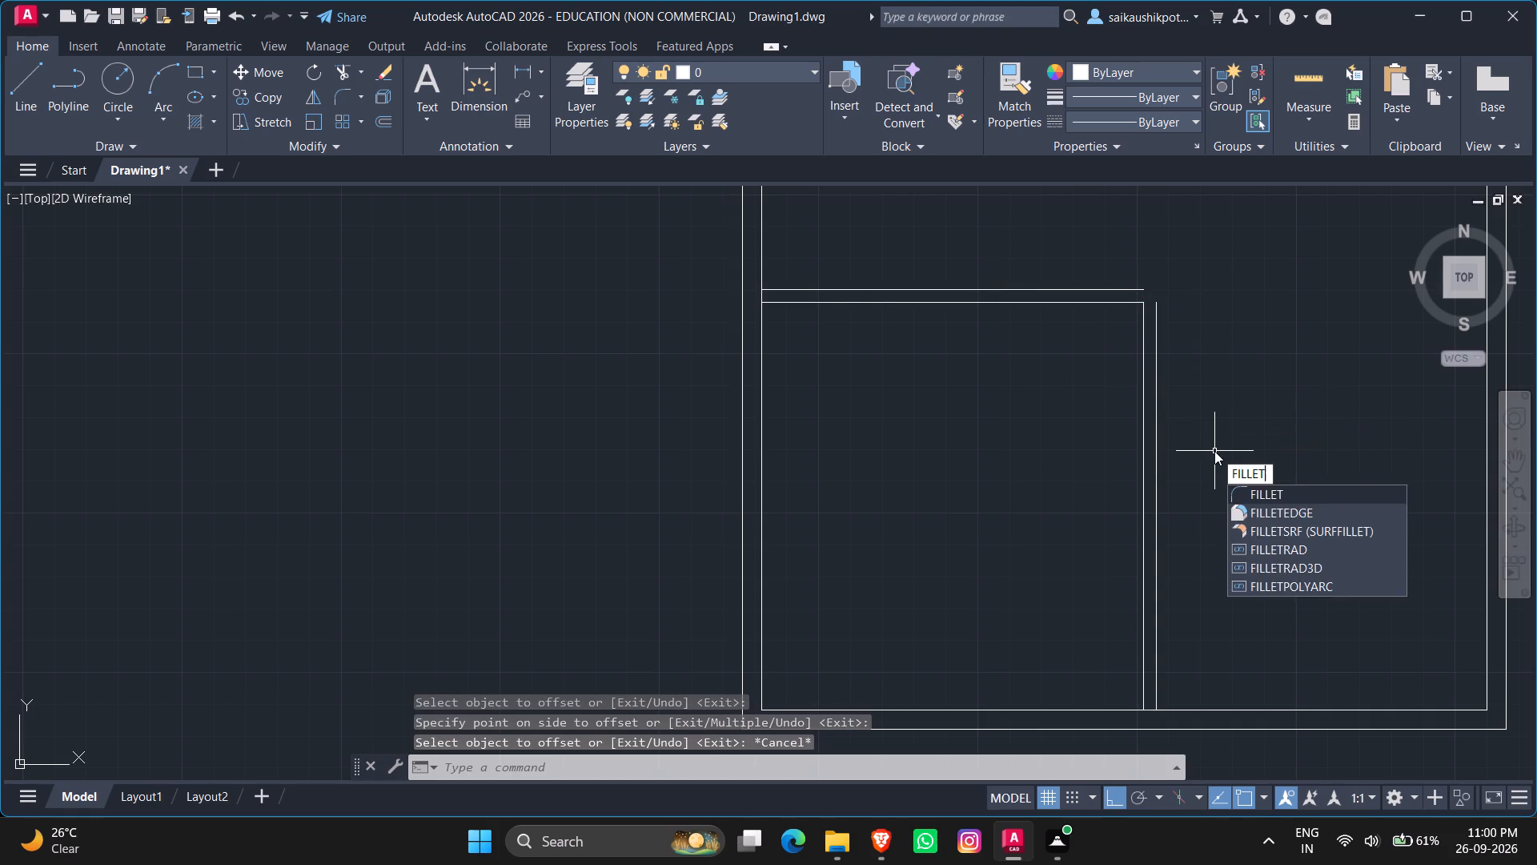
key("Return")
left_click(1118, 289)
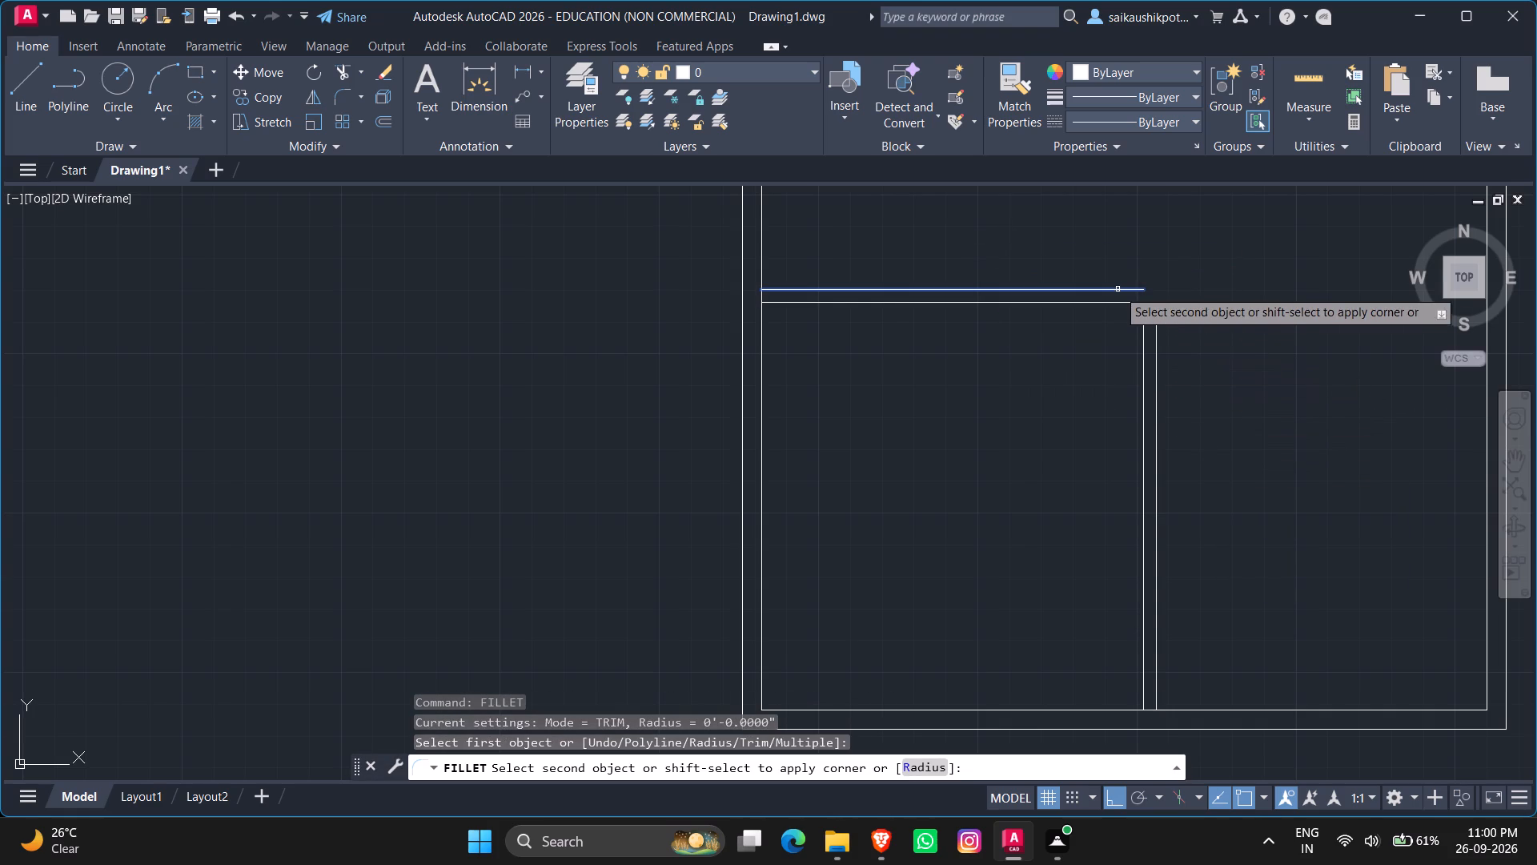
left_click(1157, 321)
key("Escape")
Draw a vertical line from the outer corner of the upper partition's jog up to the top inner wall line.
scroll(1086, 461, "down", 1)
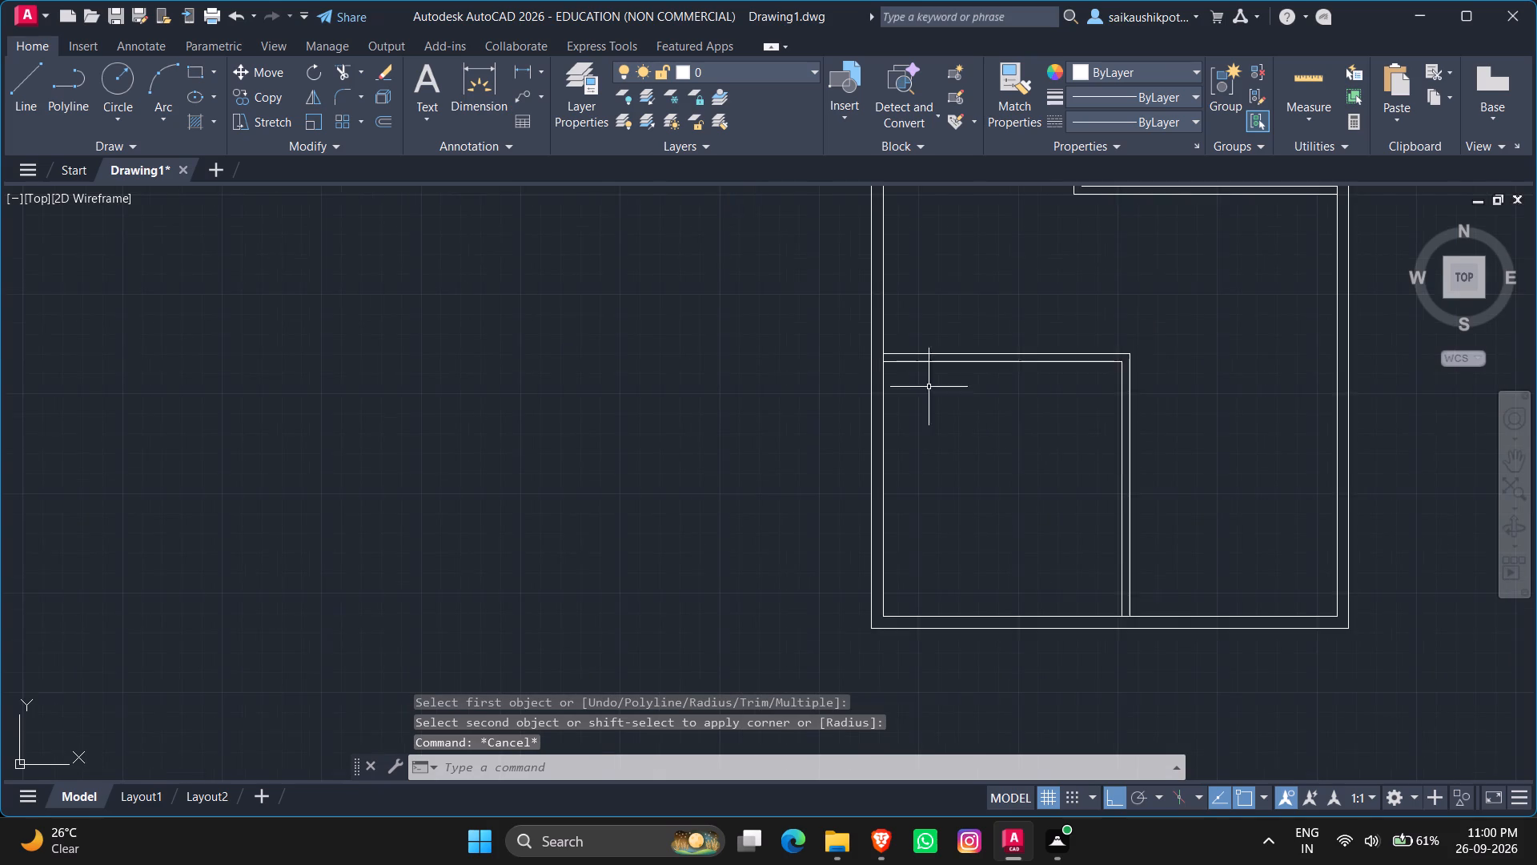
scroll(901, 371, "down", 2)
scroll(958, 473, "down", 1)
scroll(958, 473, "up", 2)
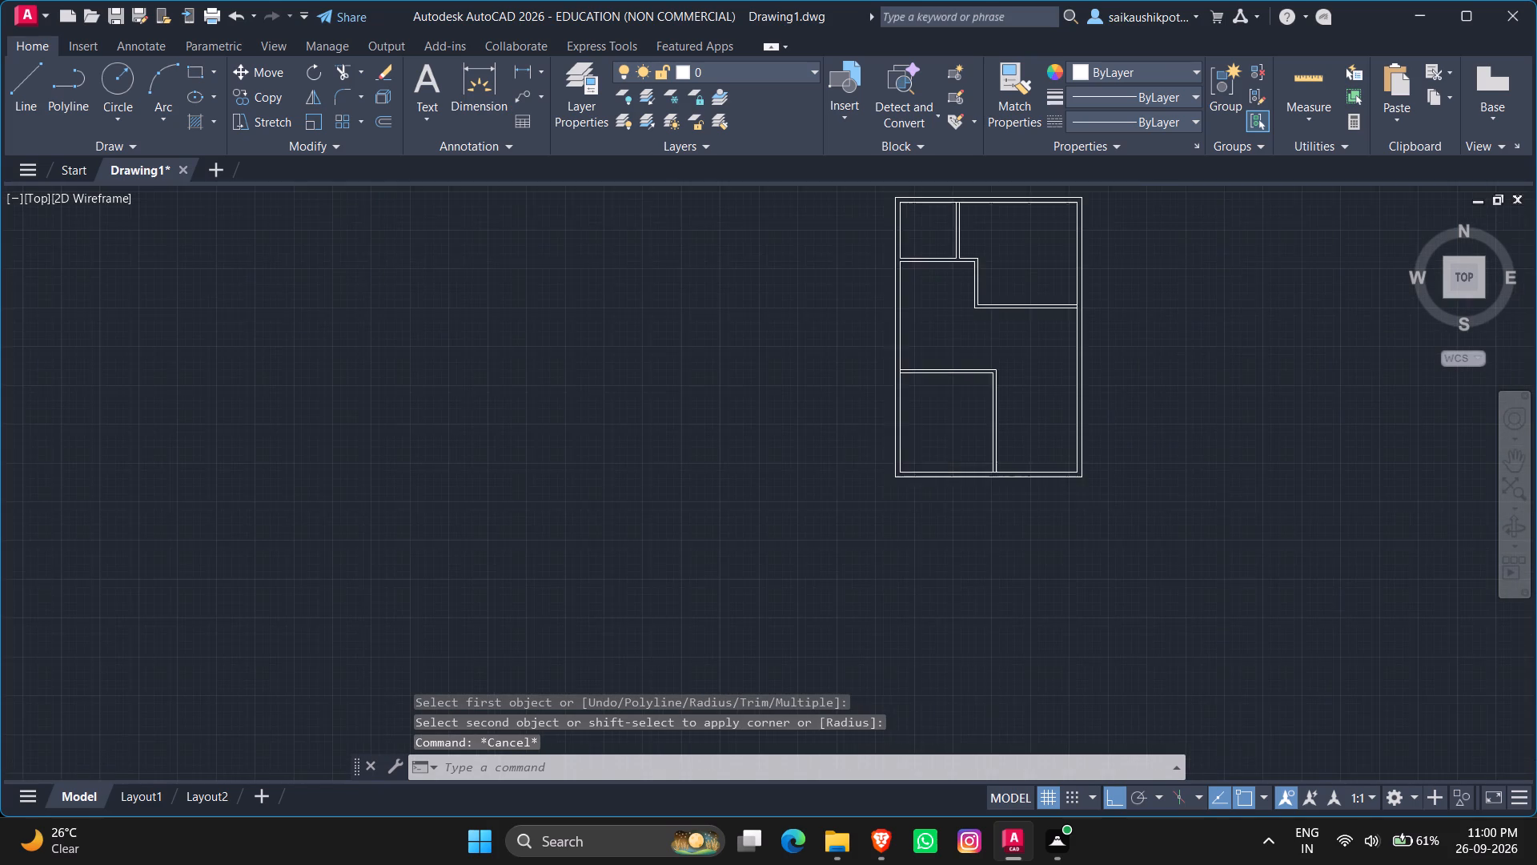
middle_click_drag(958, 473, 676, 695)
middle_click_drag(676, 632, 668, 568)
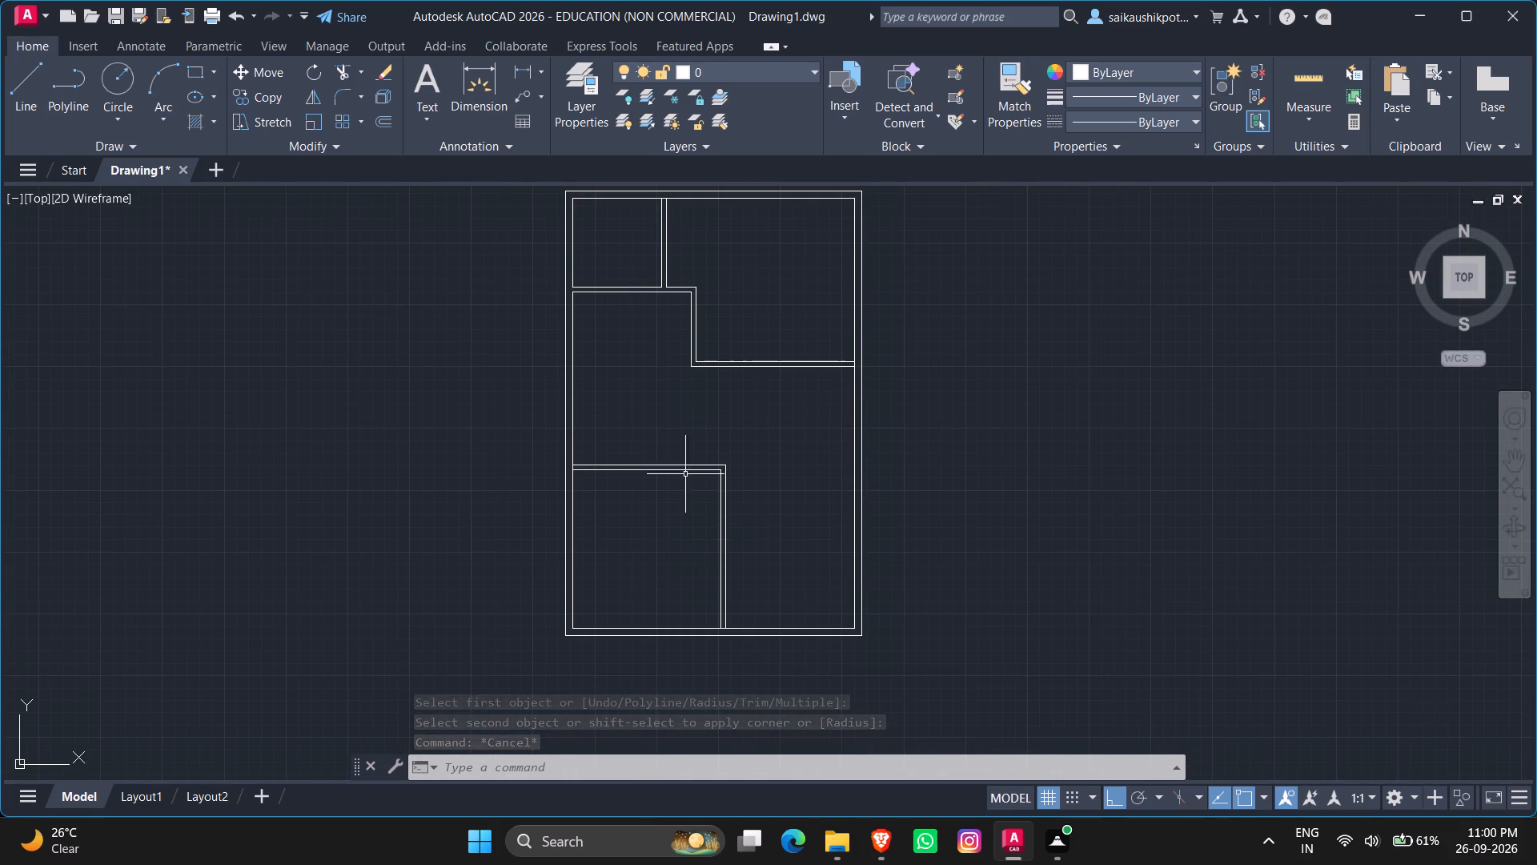
scroll(695, 422, "down", 1)
middle_click_drag(700, 400, 704, 408)
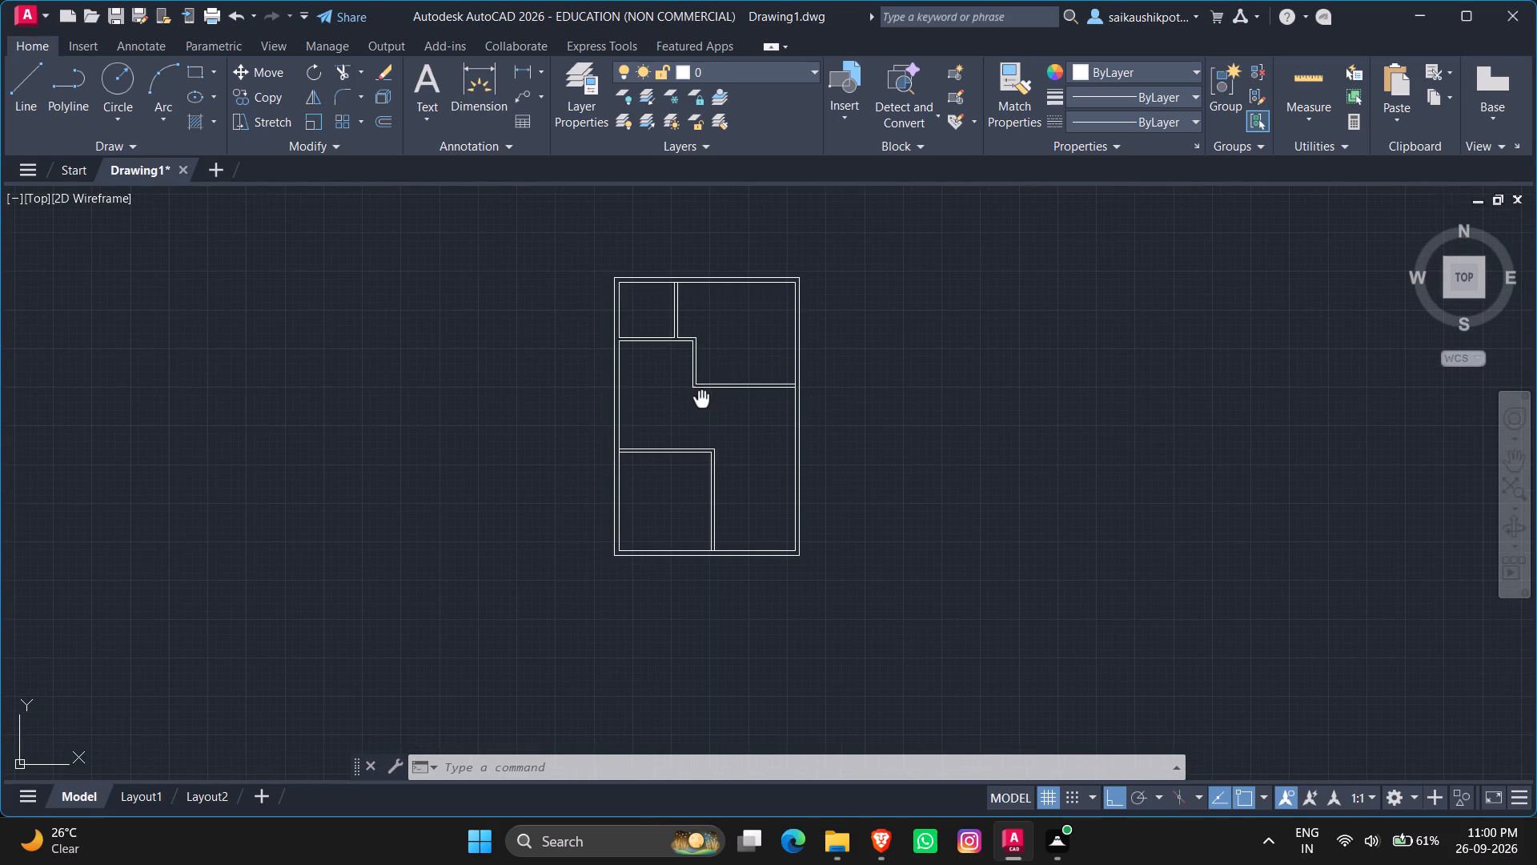
middle_click_drag(704, 408, 727, 493)
scroll(723, 388, "up", 4)
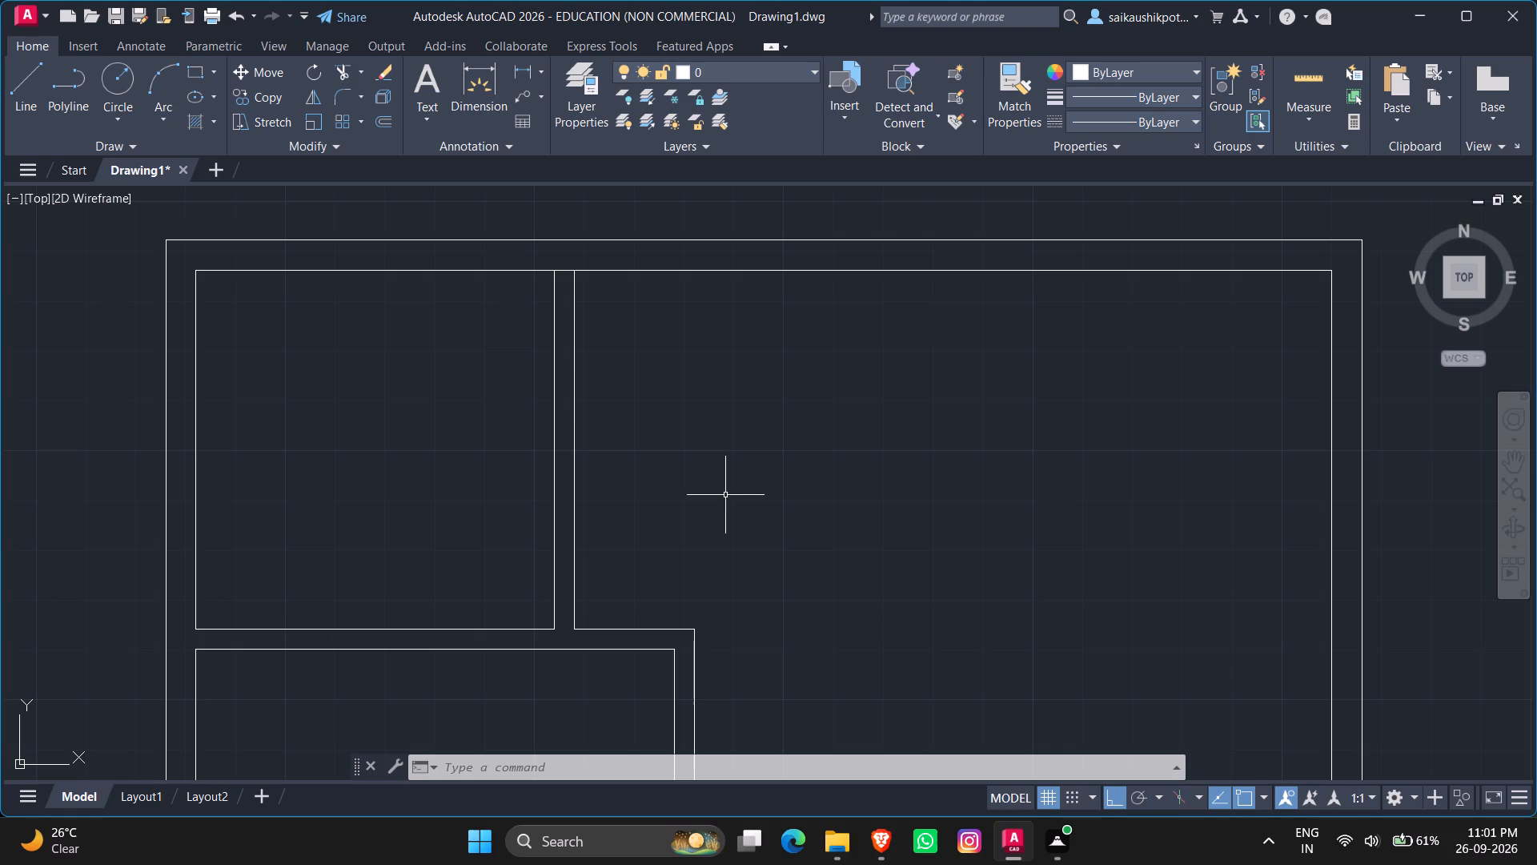
key("l")
key("Return")
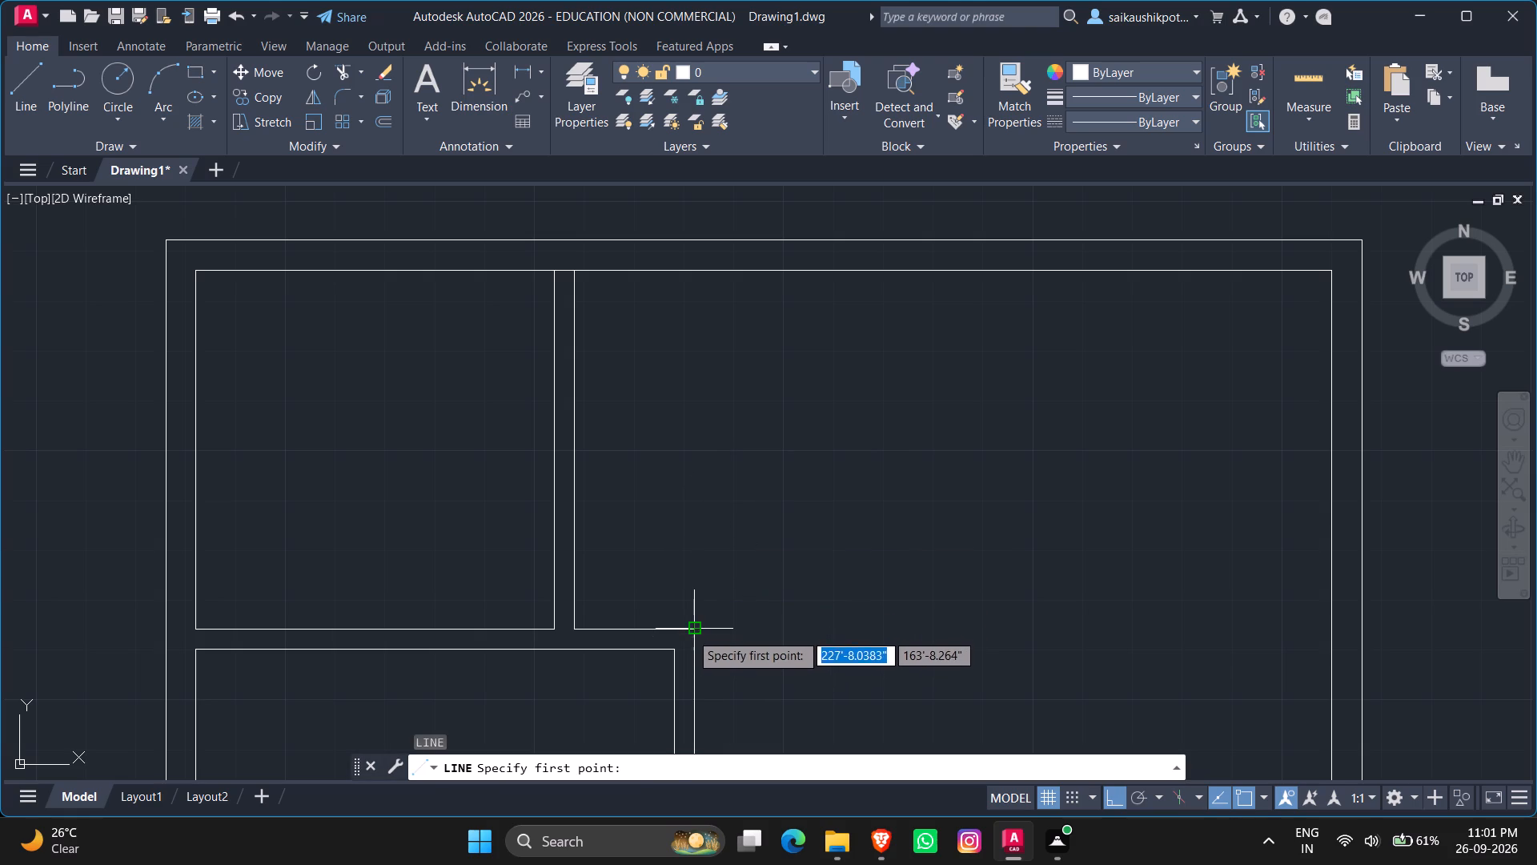
left_click(693, 628)
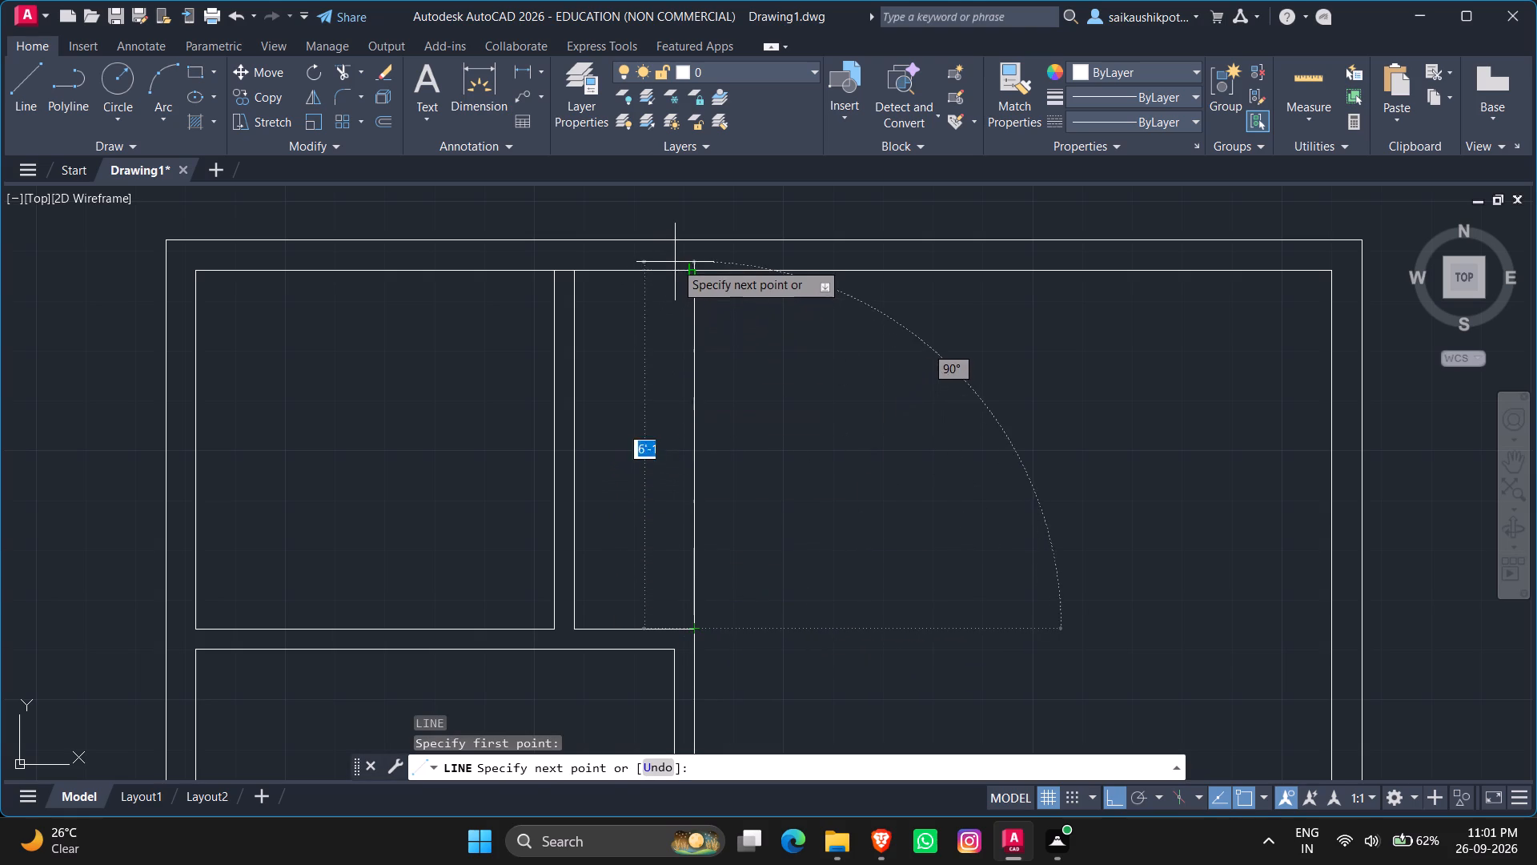
left_click(692, 272)
key("Escape")
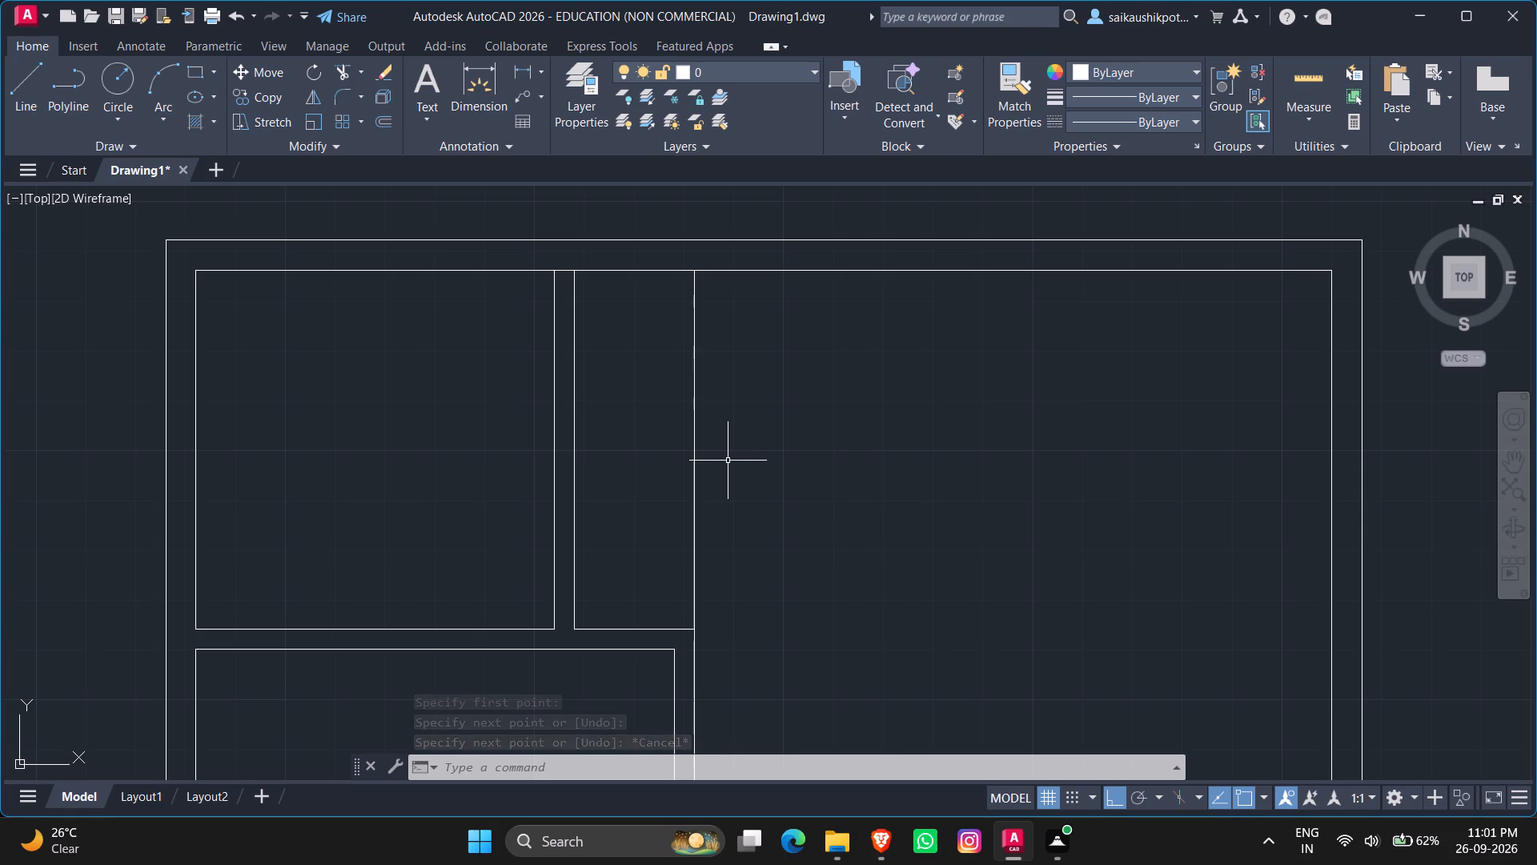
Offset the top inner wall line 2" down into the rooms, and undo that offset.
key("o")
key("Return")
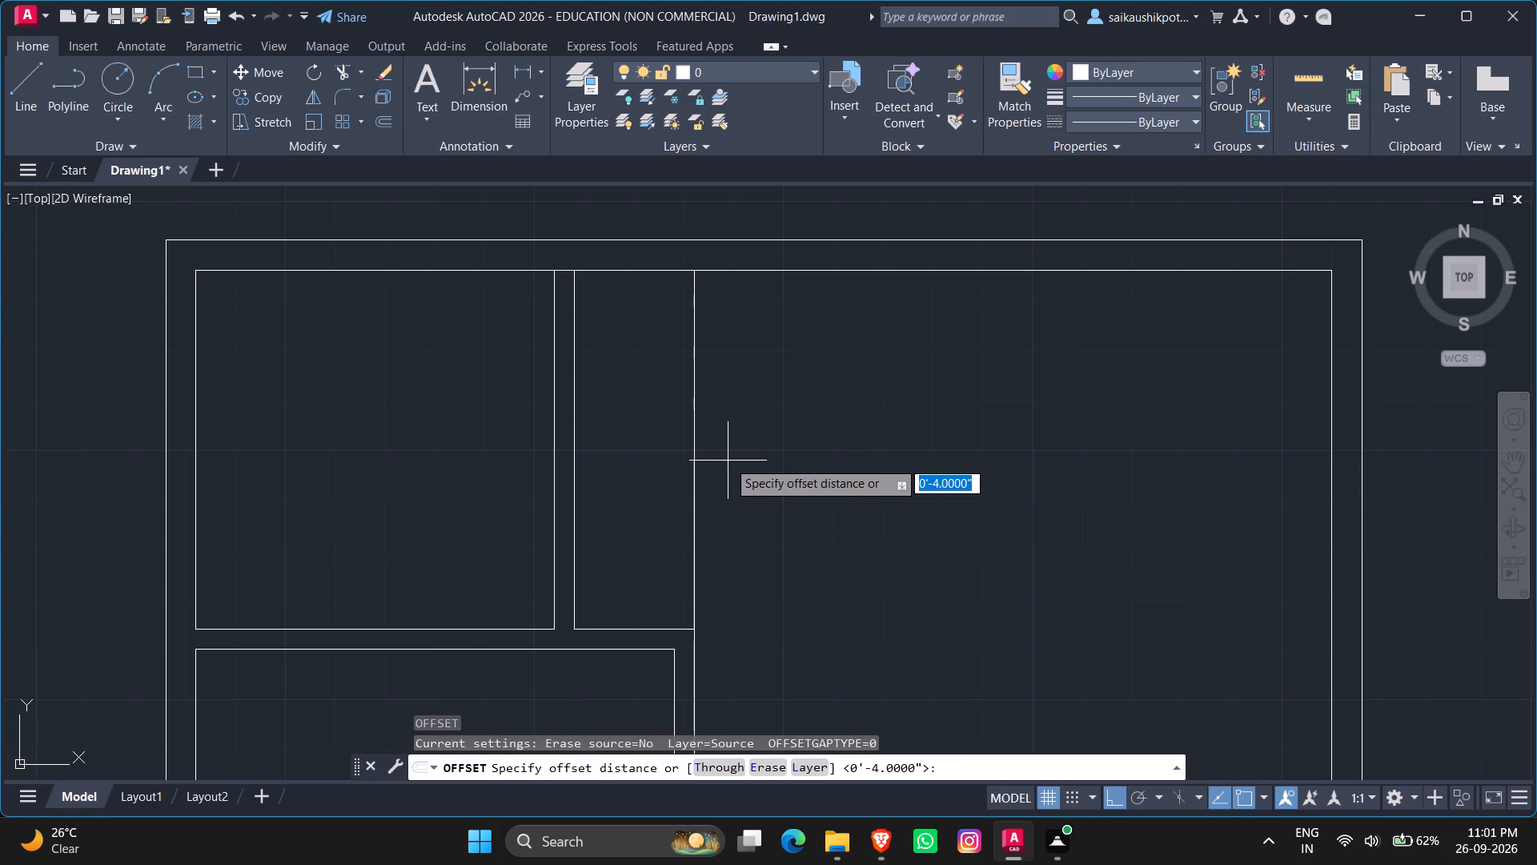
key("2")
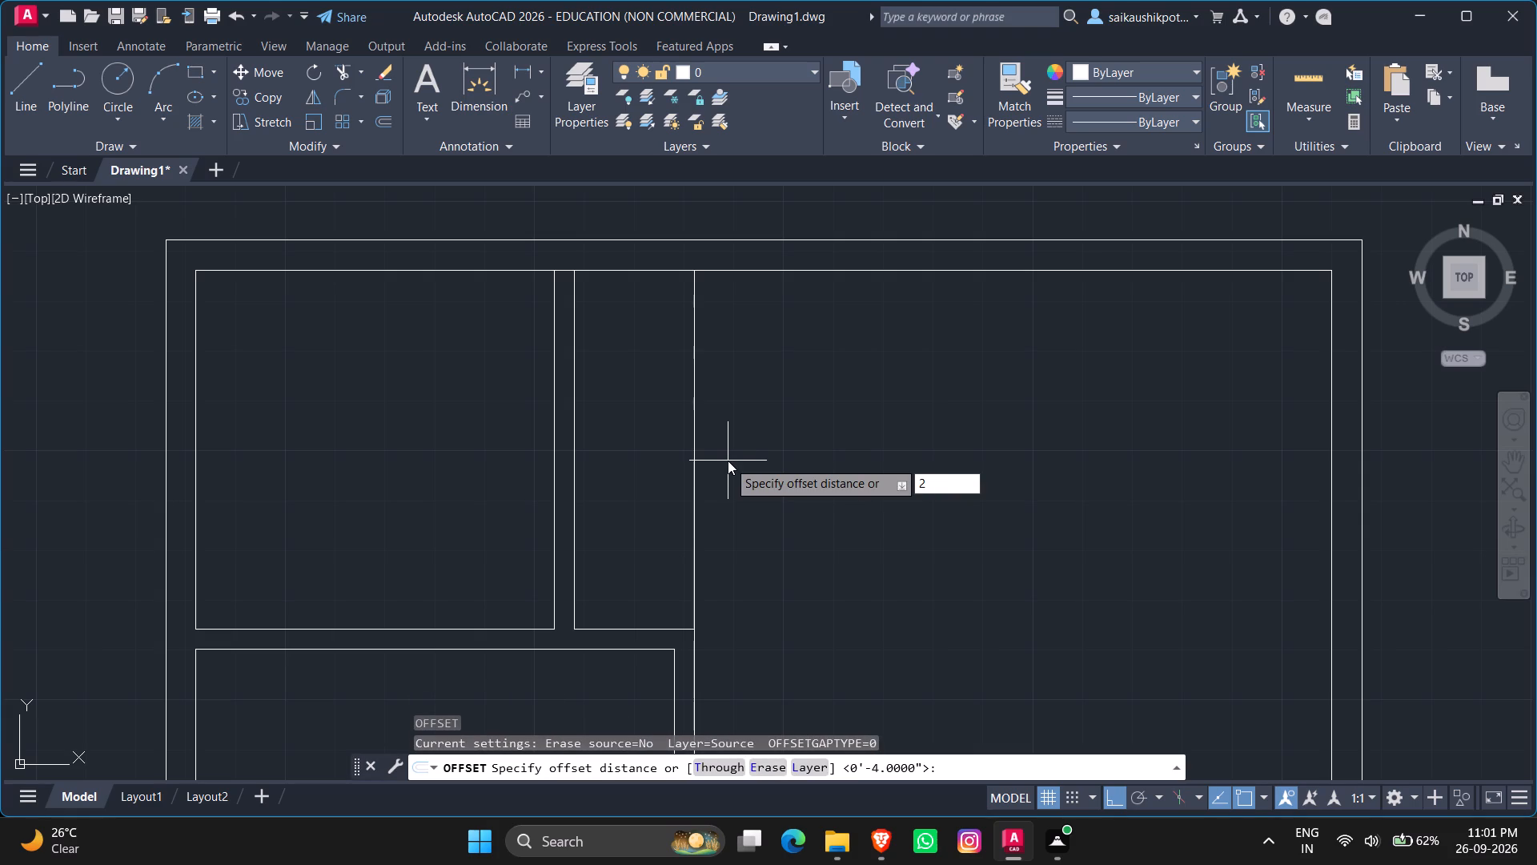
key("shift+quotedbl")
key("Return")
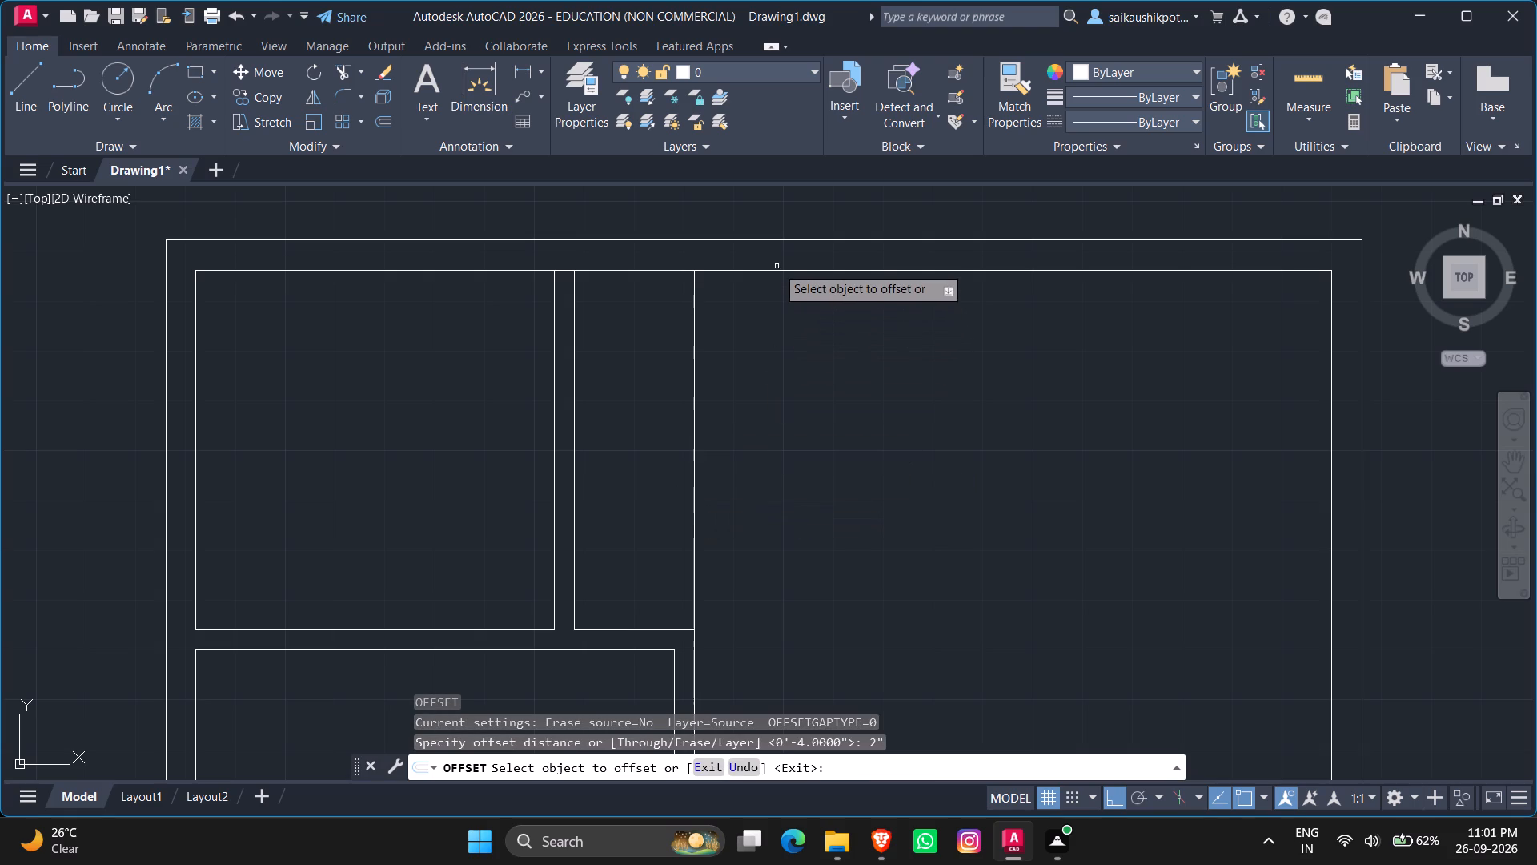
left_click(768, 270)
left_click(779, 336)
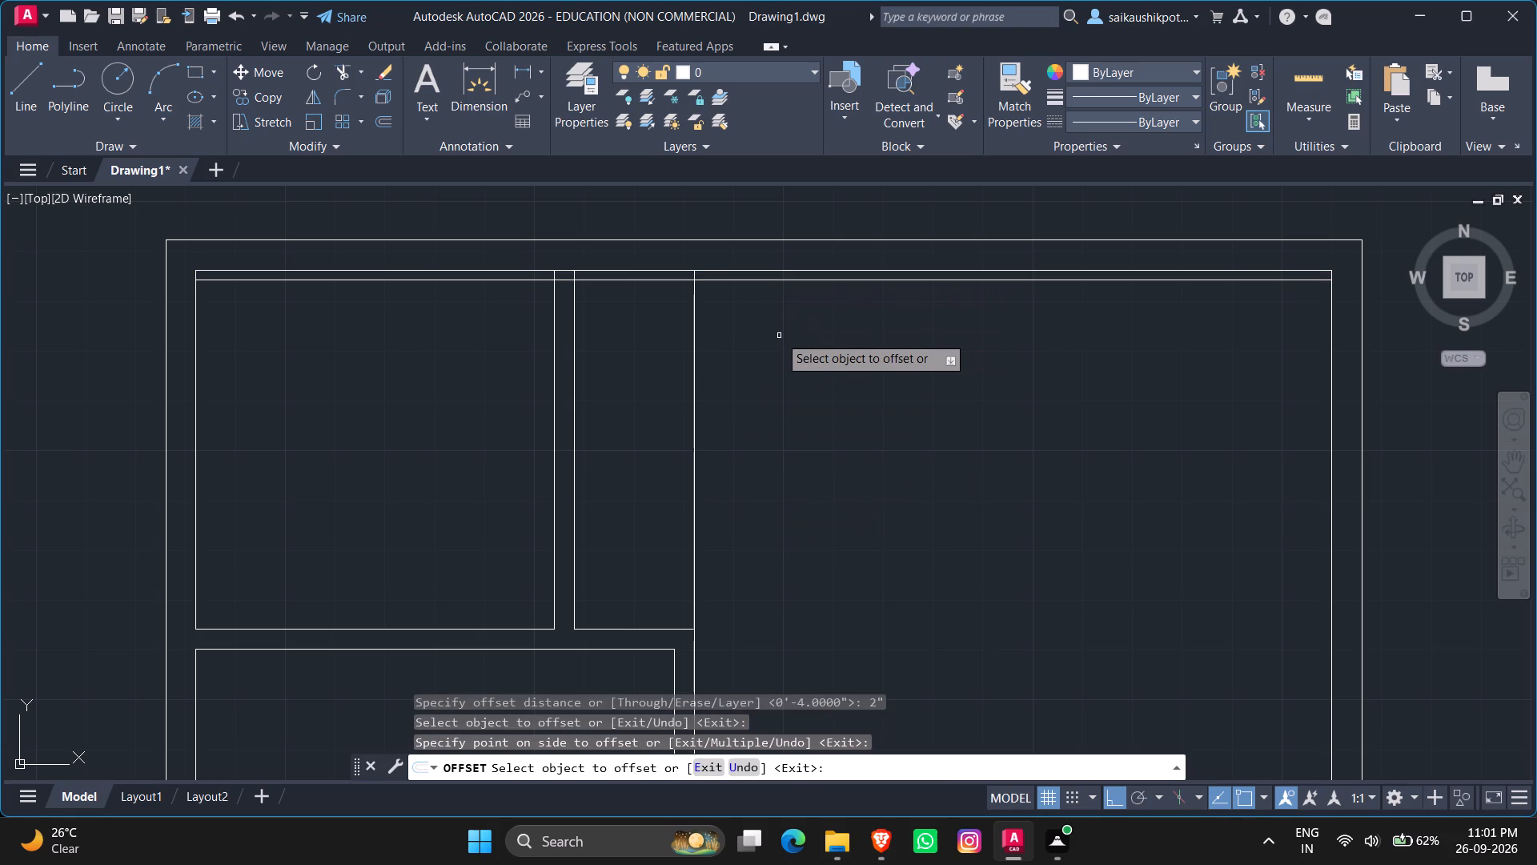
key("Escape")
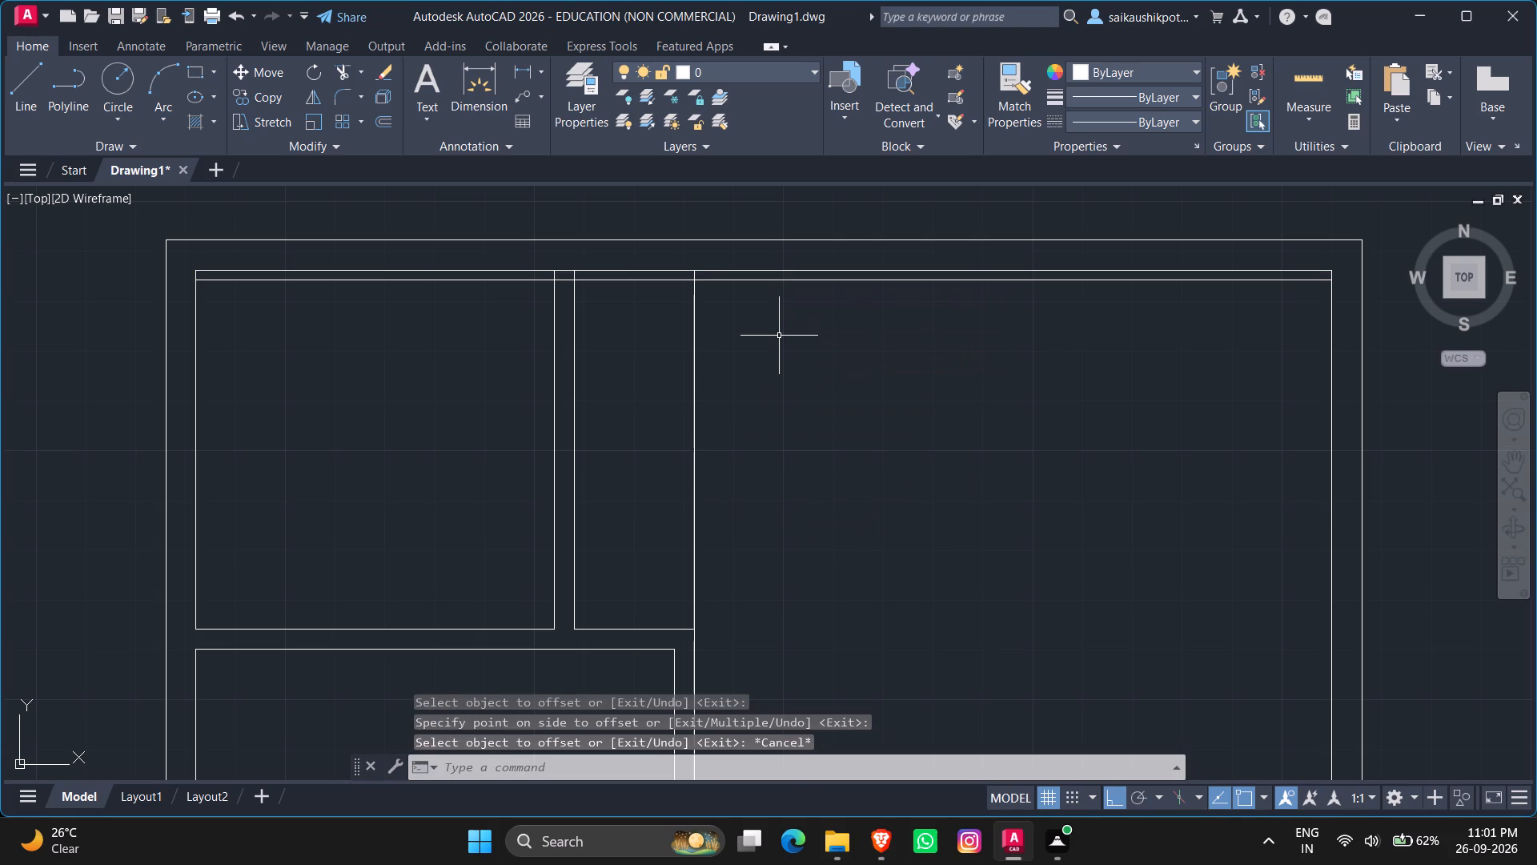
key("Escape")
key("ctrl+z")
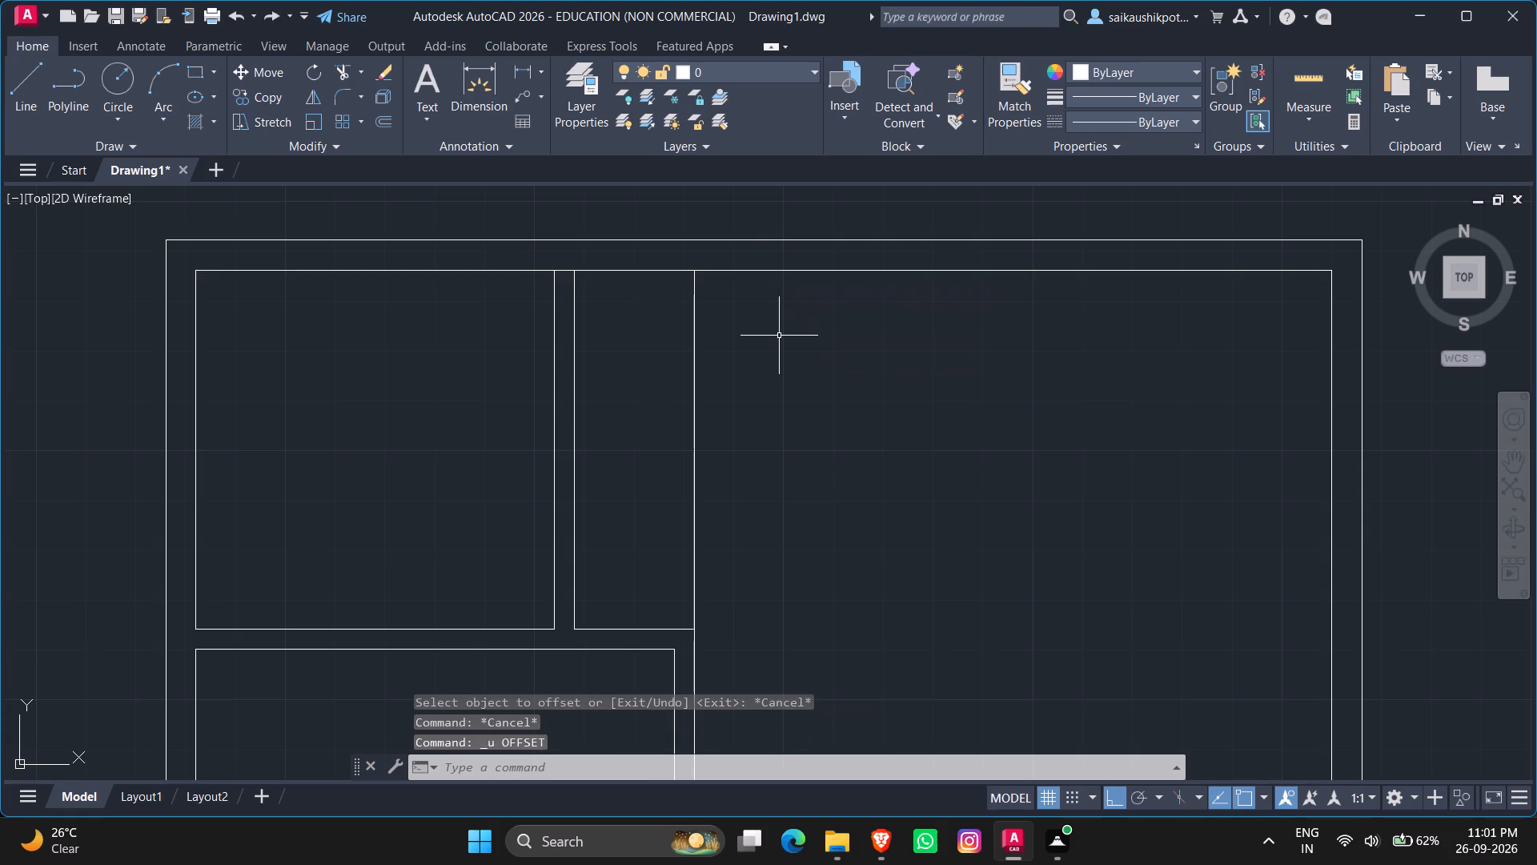
Offset the top inner wall line 4" down into the upper rooms.
key("o")
key("Return")
key("4")
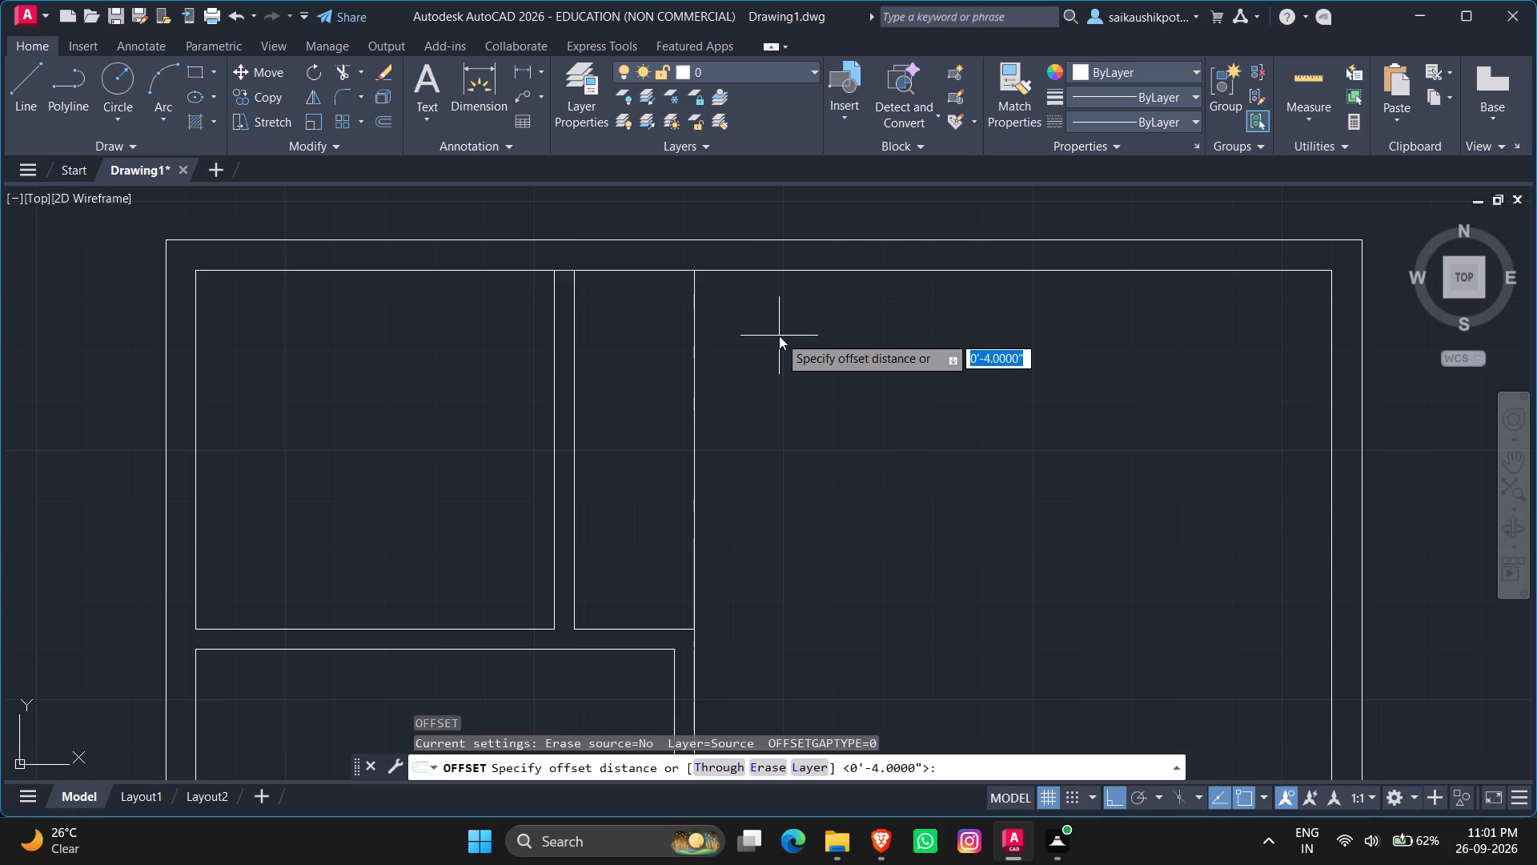
key("shift+quotedbl")
key("Return")
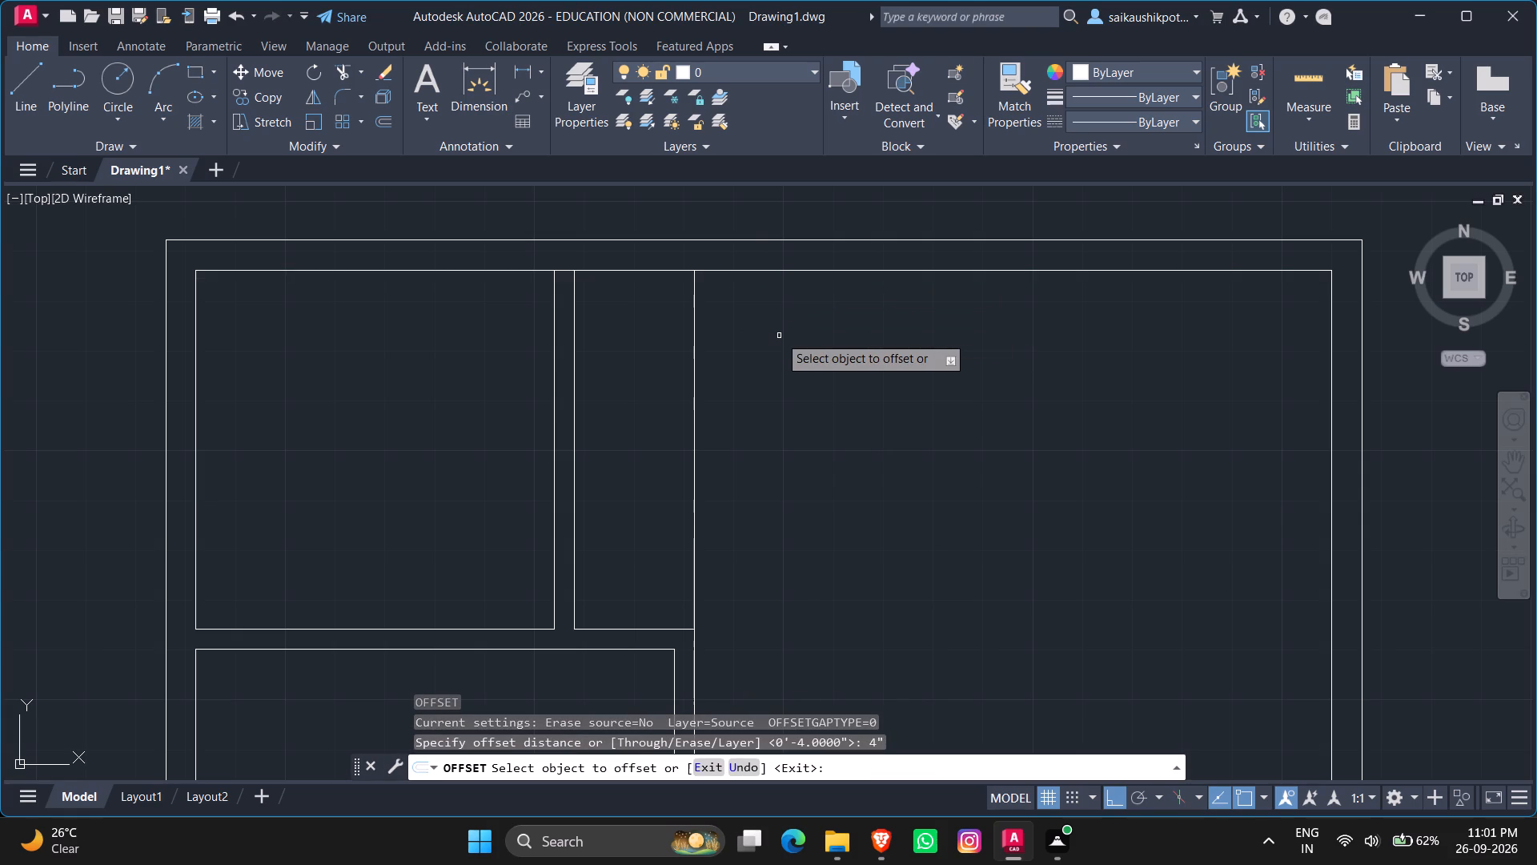
left_click(747, 270)
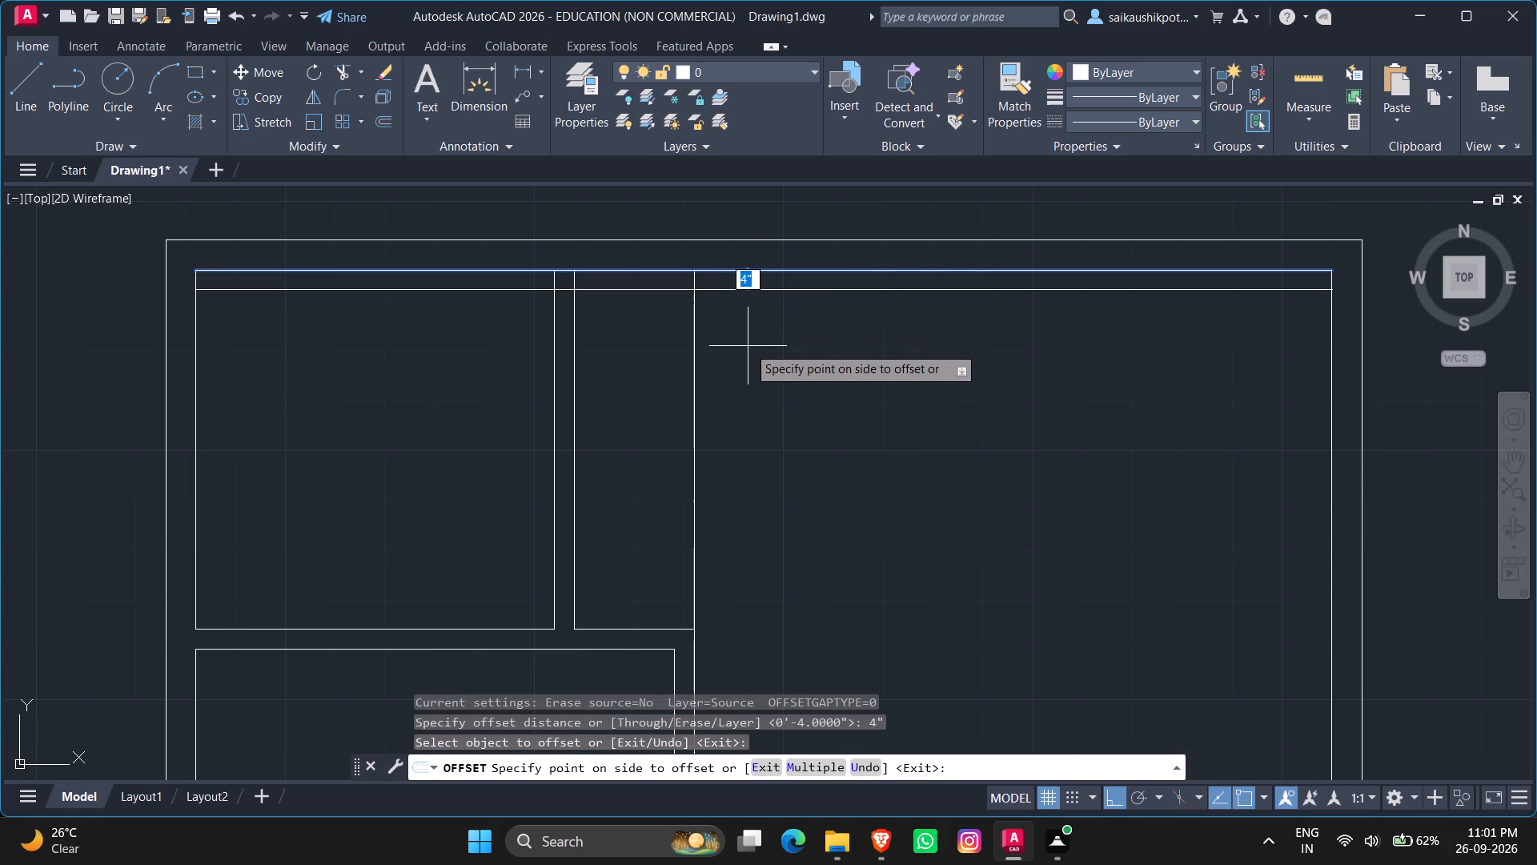
left_click(748, 346)
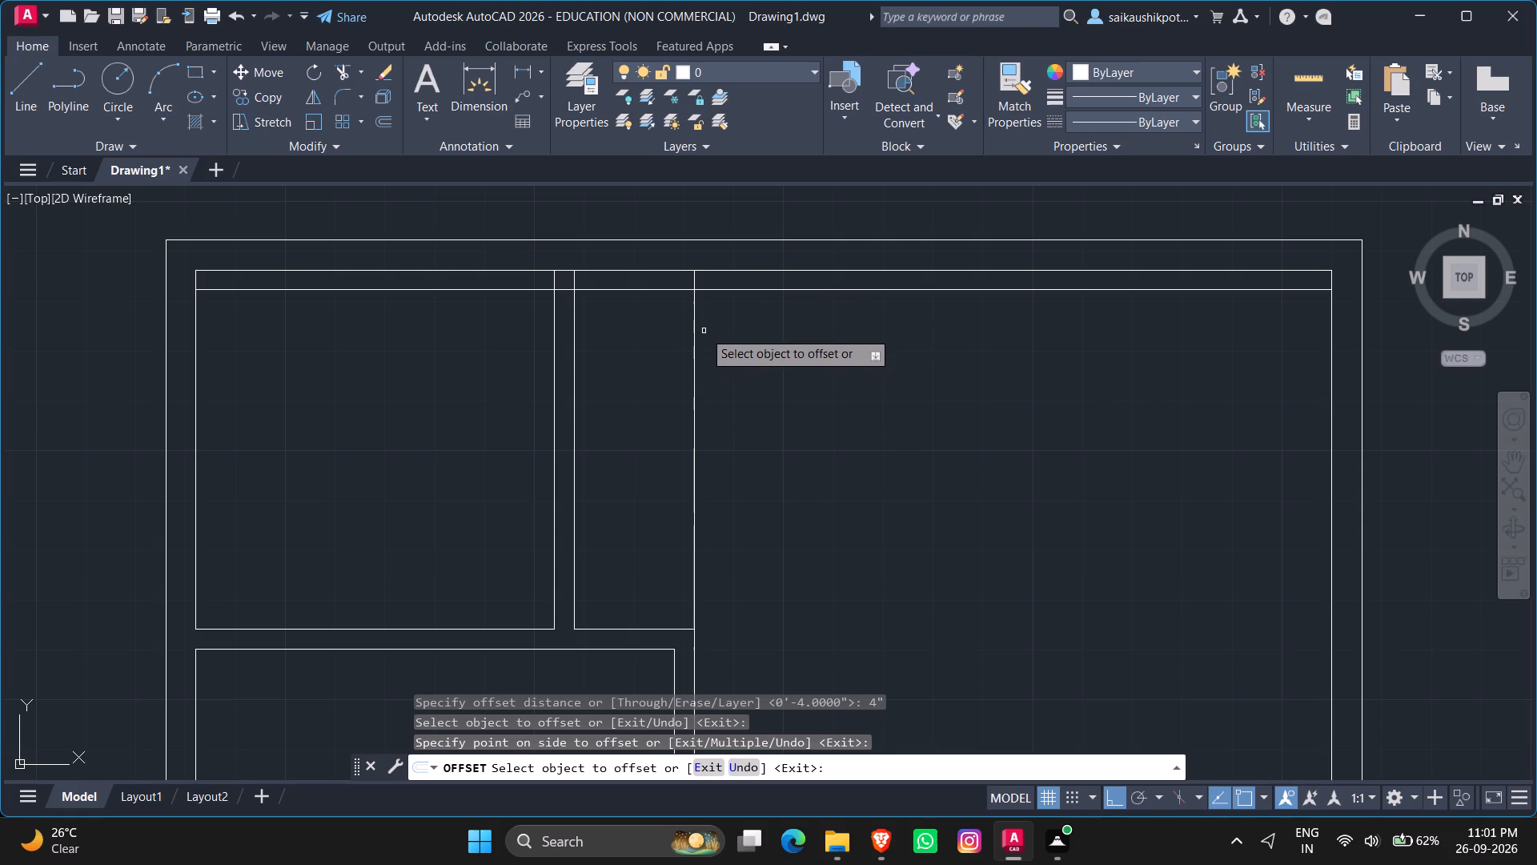
type("tr")
key("Return")
key("Return")
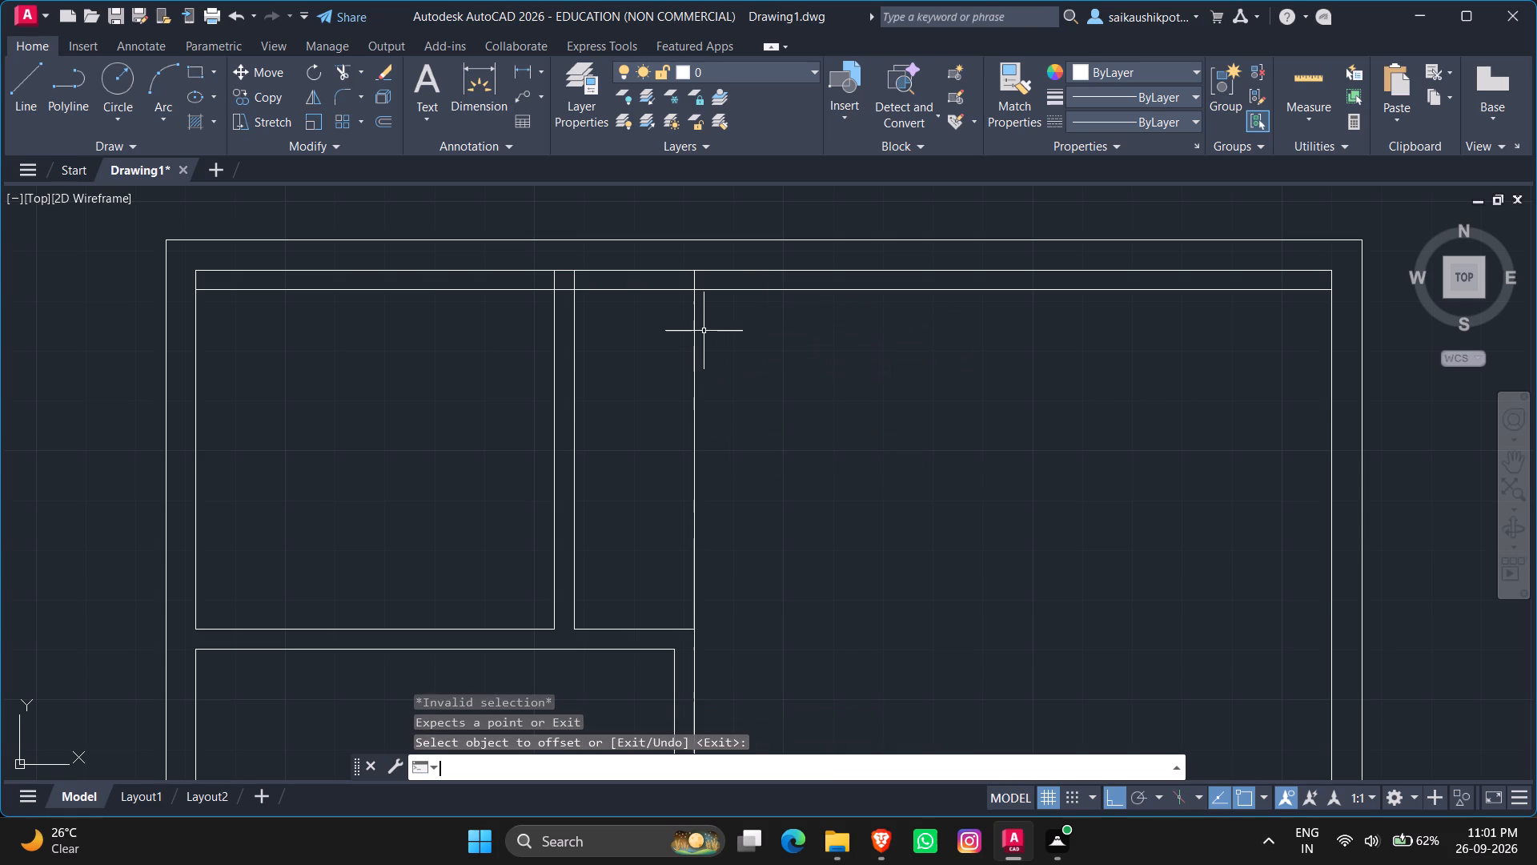
Trim the 4" offset line below the top wall so it remains only in the narrow bay between the upper rooms.
key("Escape")
key("Escape")
key("Escape")
key("Escape")
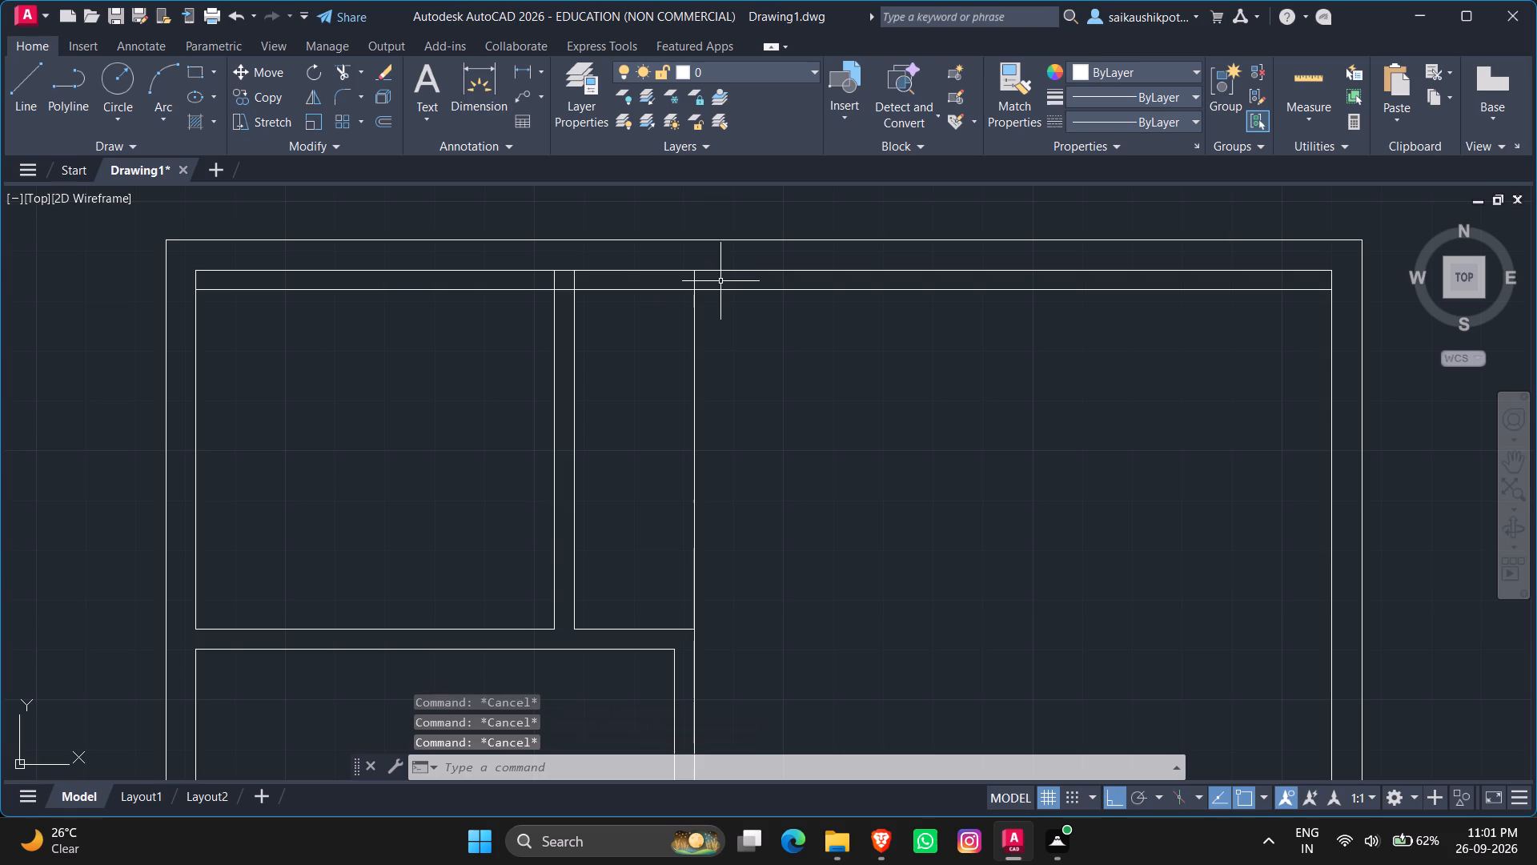
type("tr")
key("Return")
key("Return")
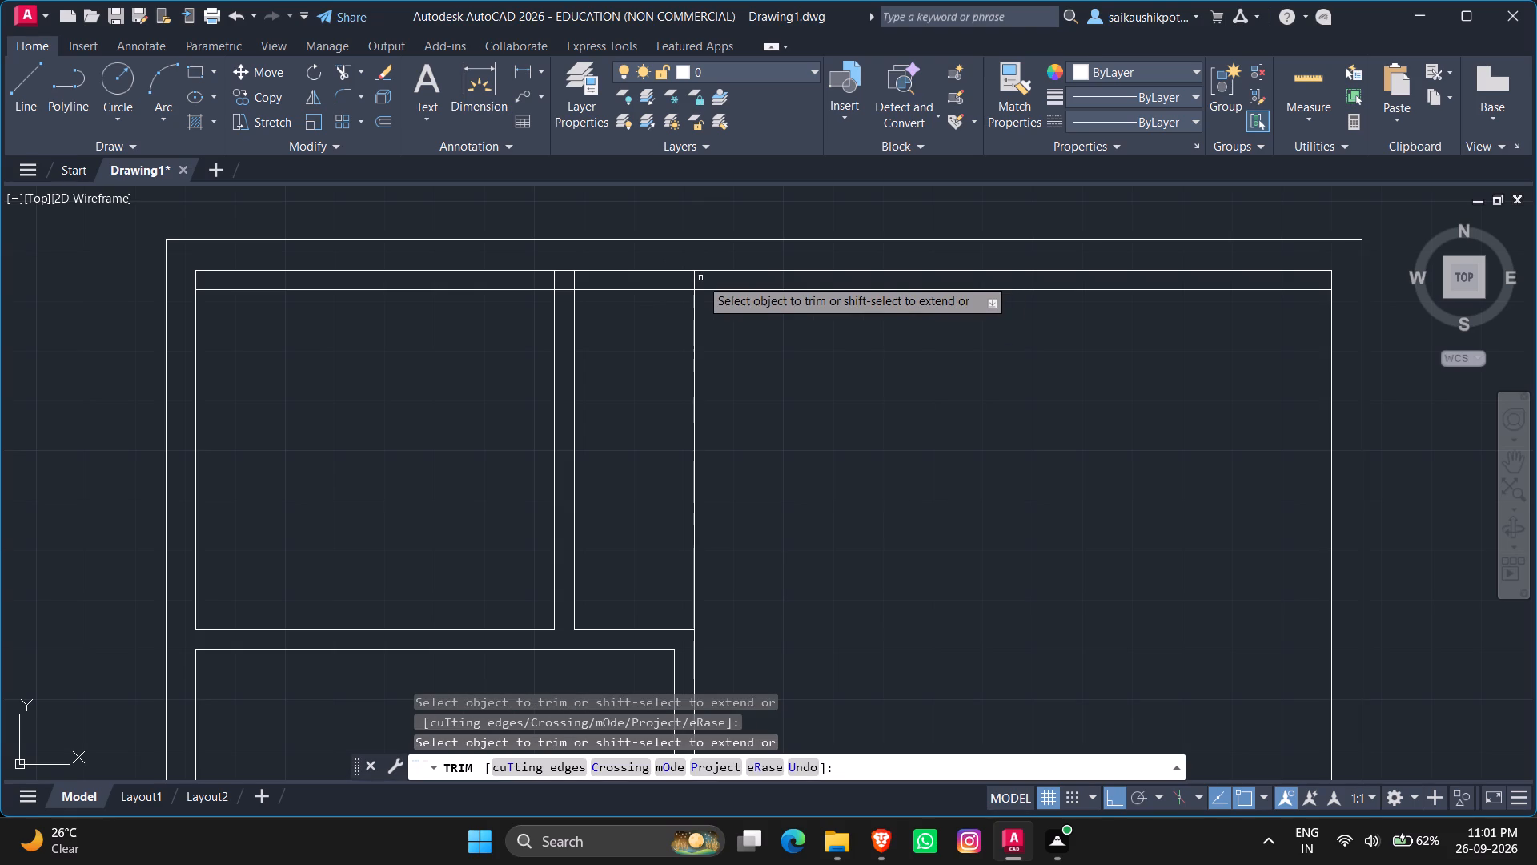
left_click(712, 292)
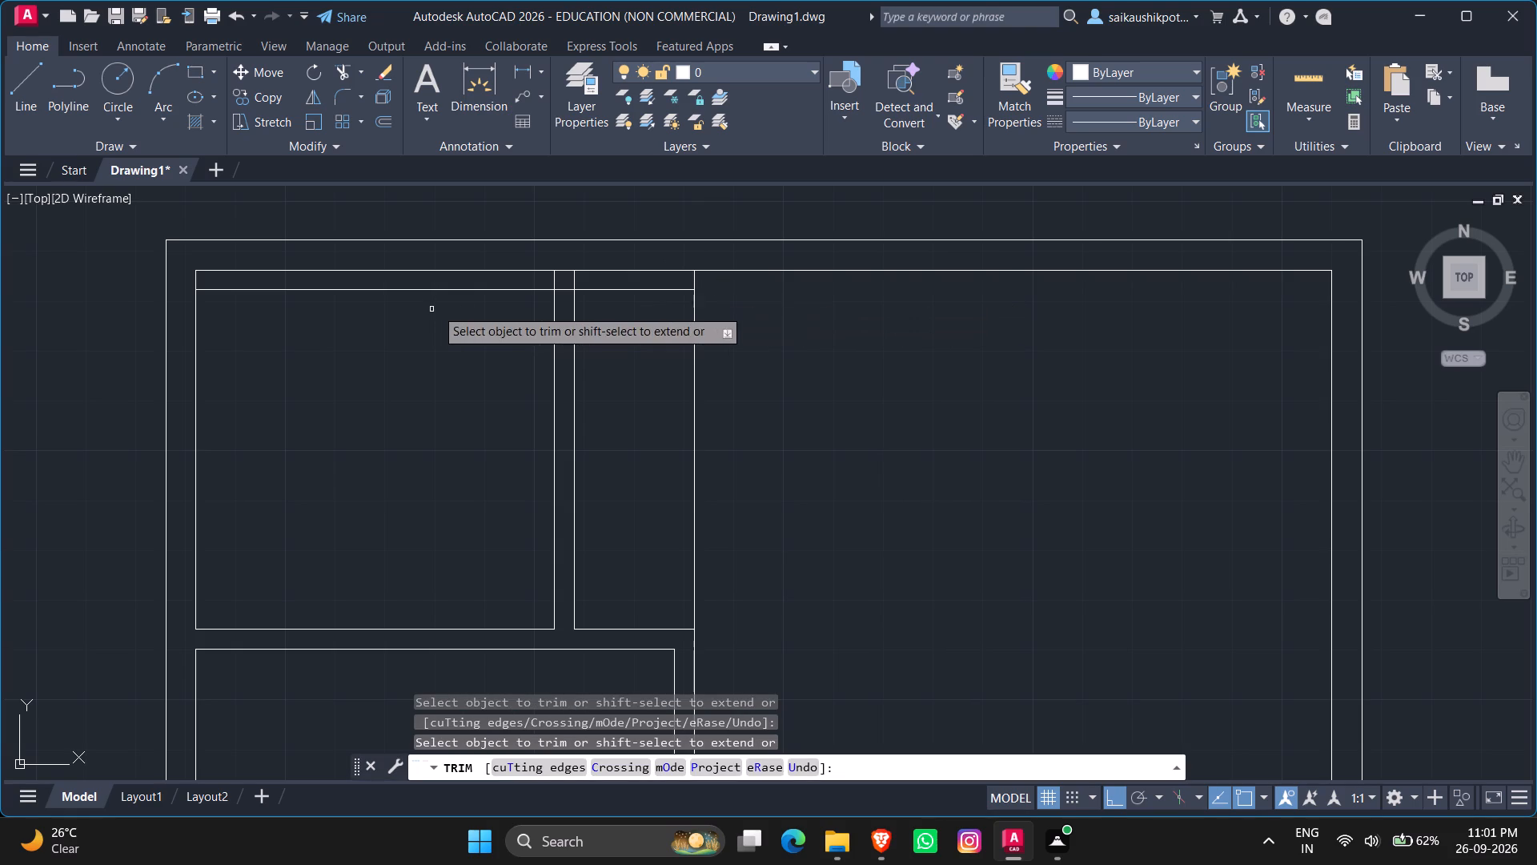
left_click(564, 287)
left_click(527, 293)
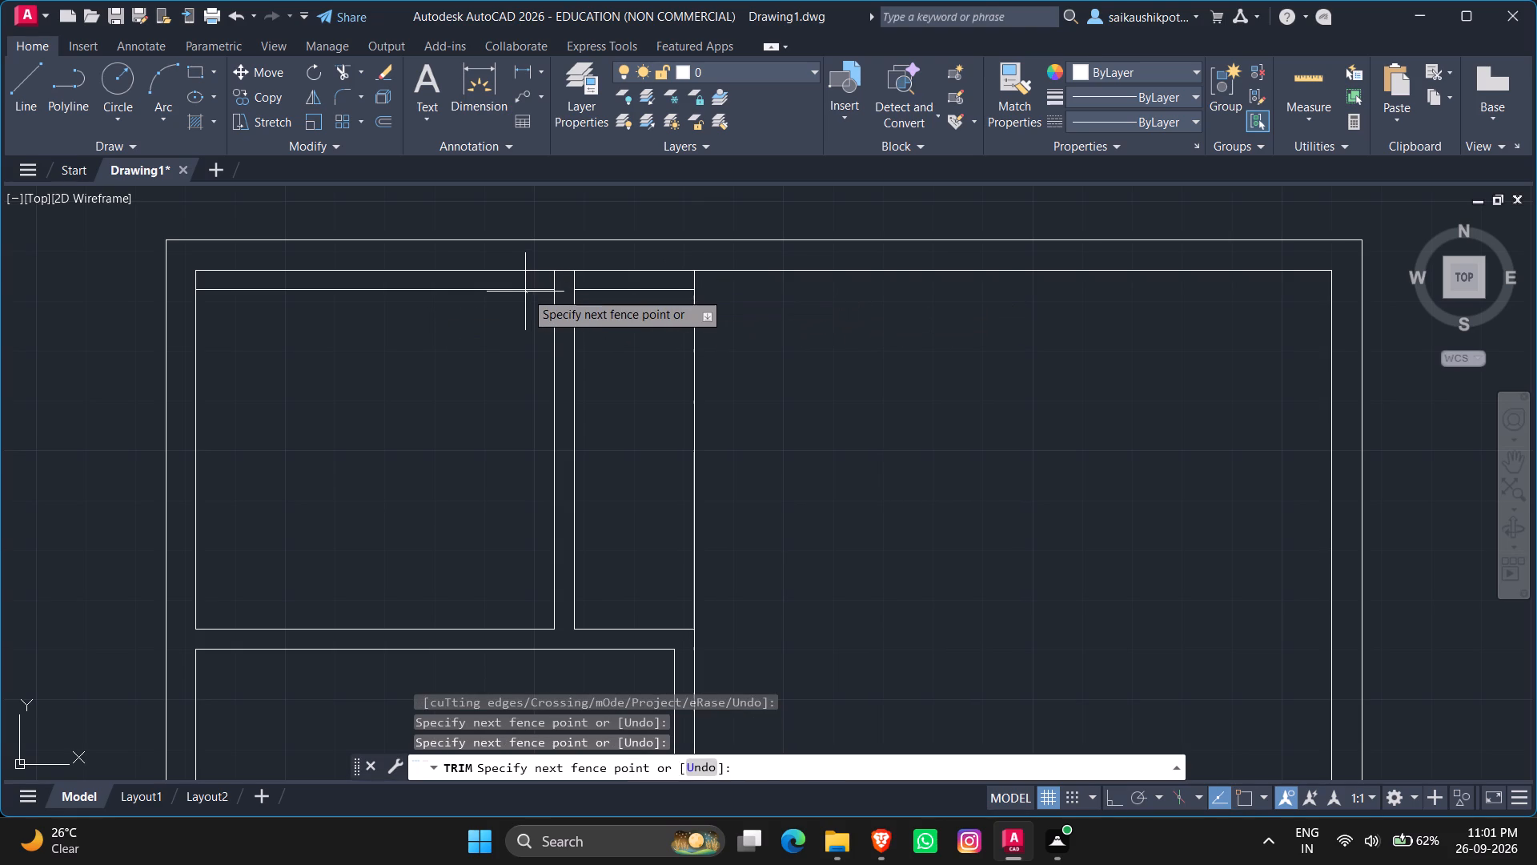
left_click(520, 285)
key("Escape")
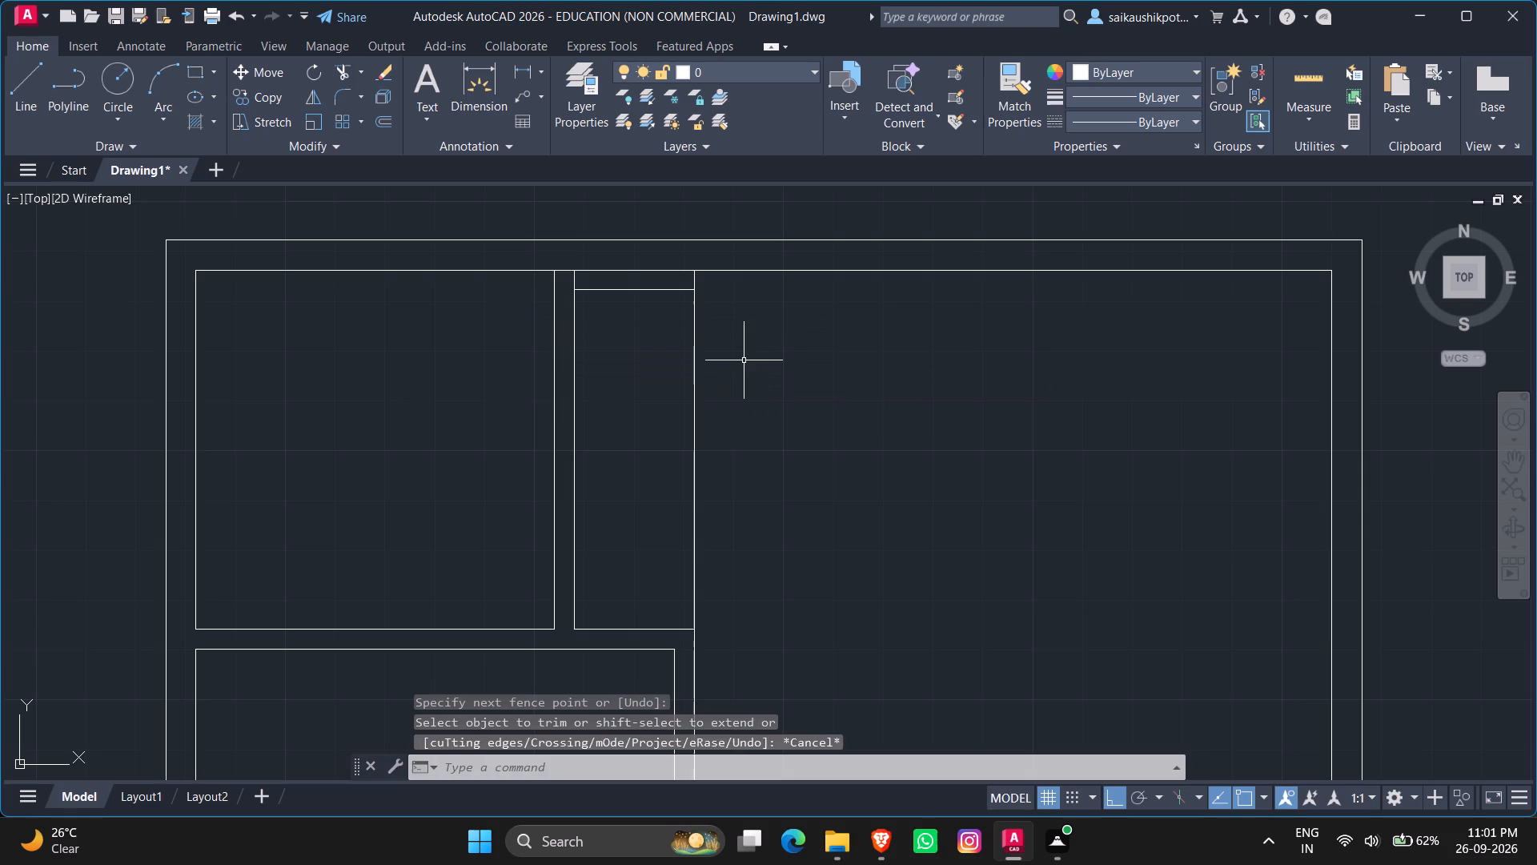
Offset the short line in the narrow upper bay downward five times at 4" spacing to start the stair treads.
key("Escape")
key("o")
key("Return")
type("4\"")
key("Return")
left_click(634, 288)
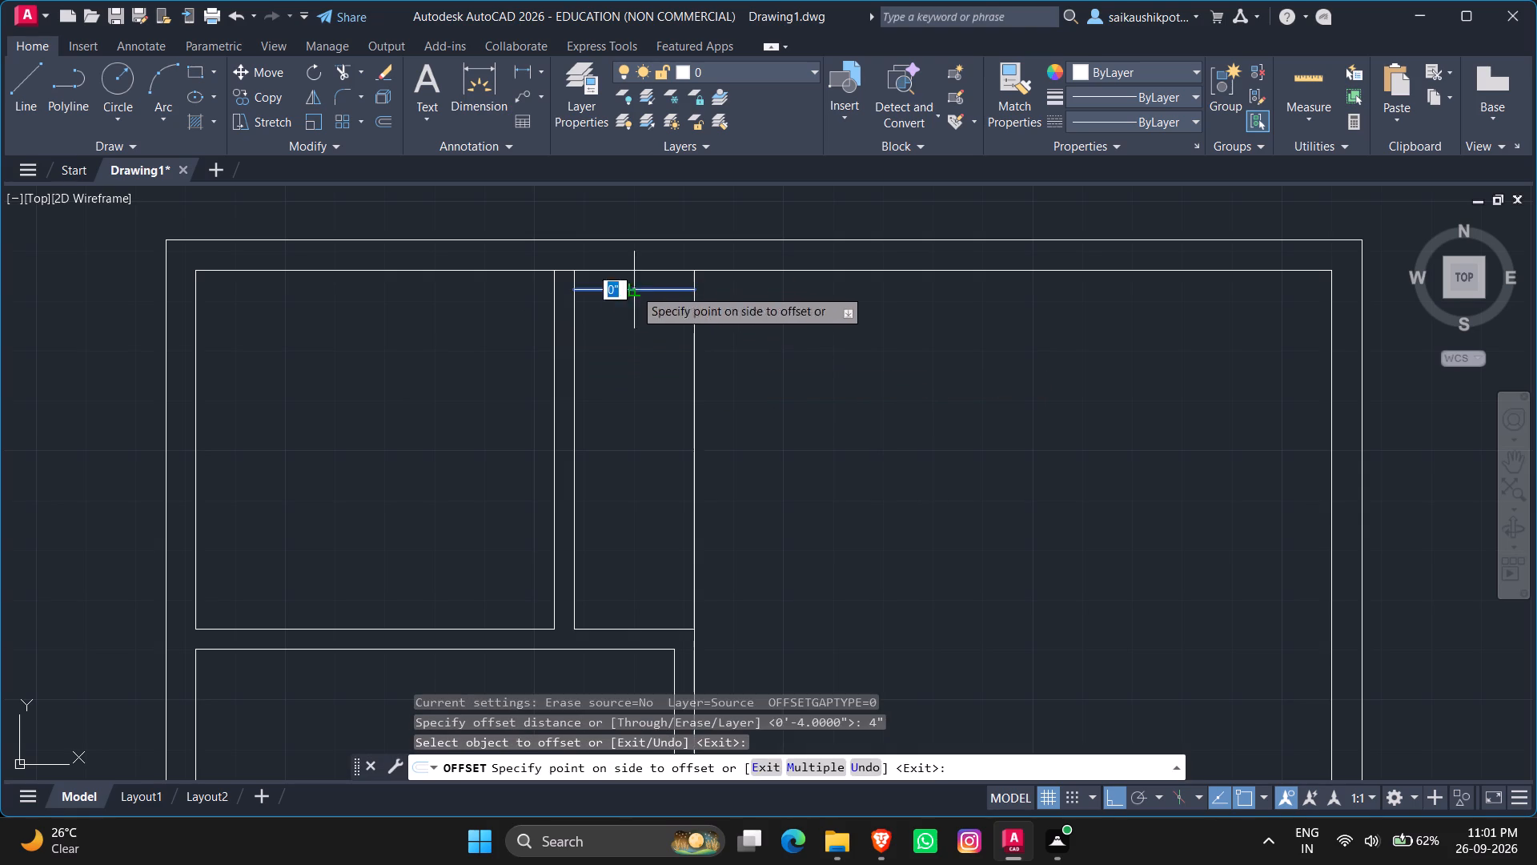
left_click(640, 344)
left_click(627, 311)
left_click(628, 364)
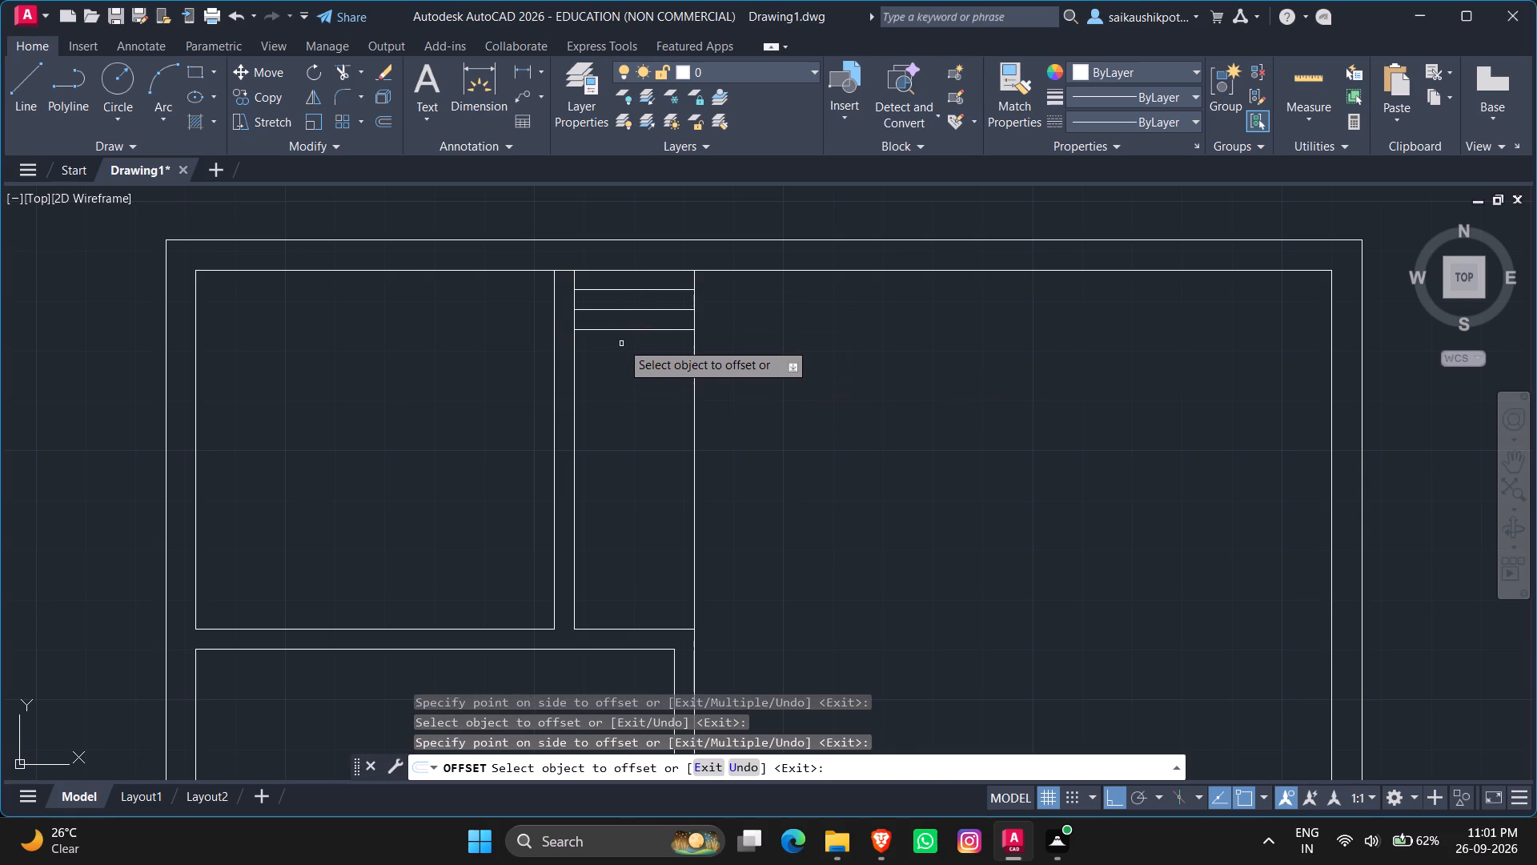
left_click(618, 331)
left_click(622, 388)
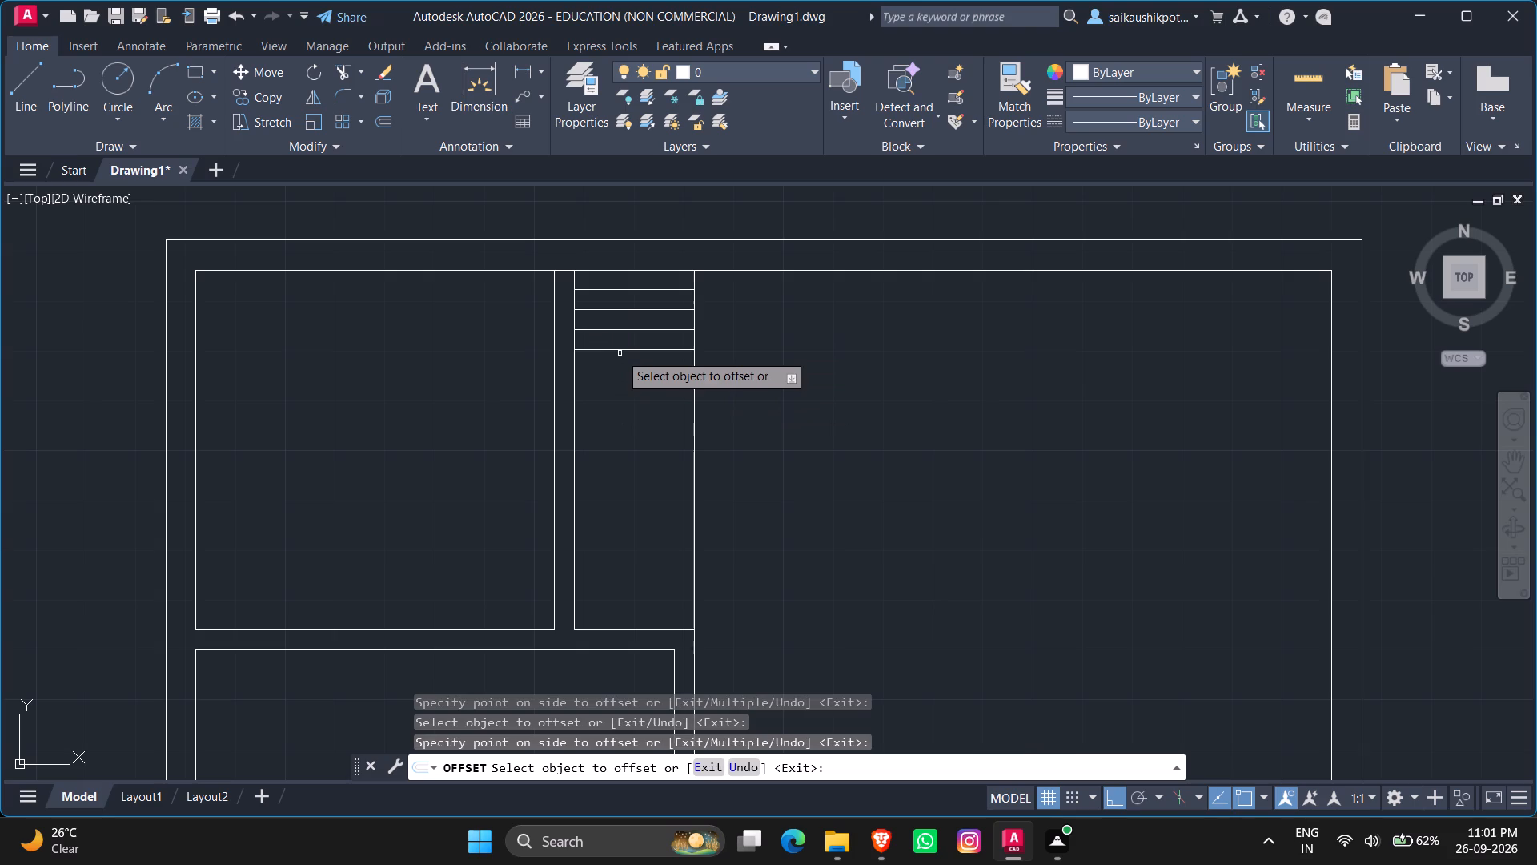
left_click(618, 351)
left_click(625, 388)
left_click(620, 371)
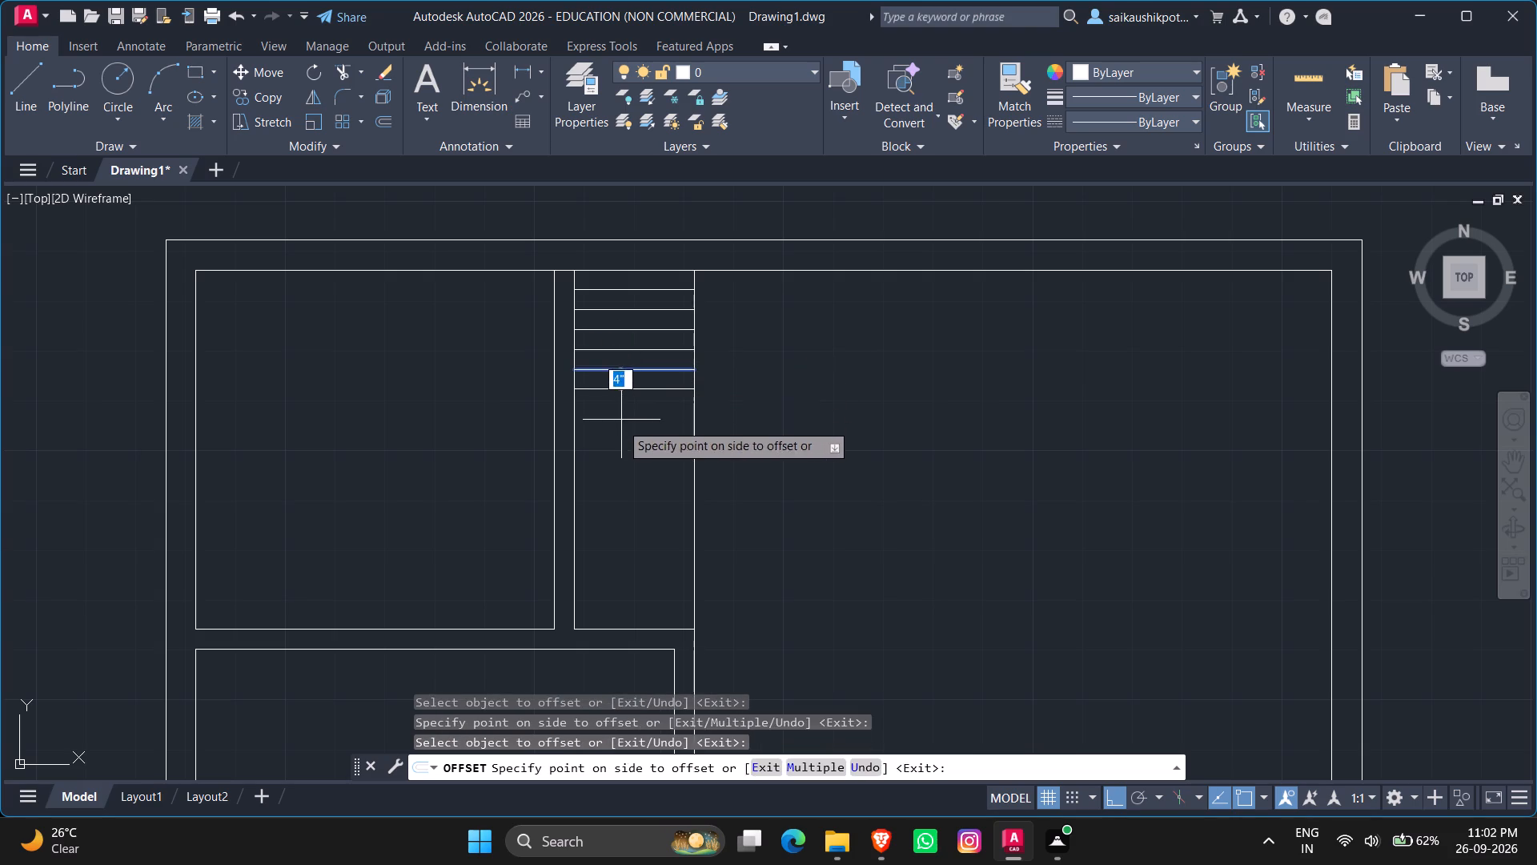
left_click(620, 423)
Continue the stair treads with six more 4" offsets, each taken downward from the lowest tread line.
left_click(612, 390)
left_click(617, 424)
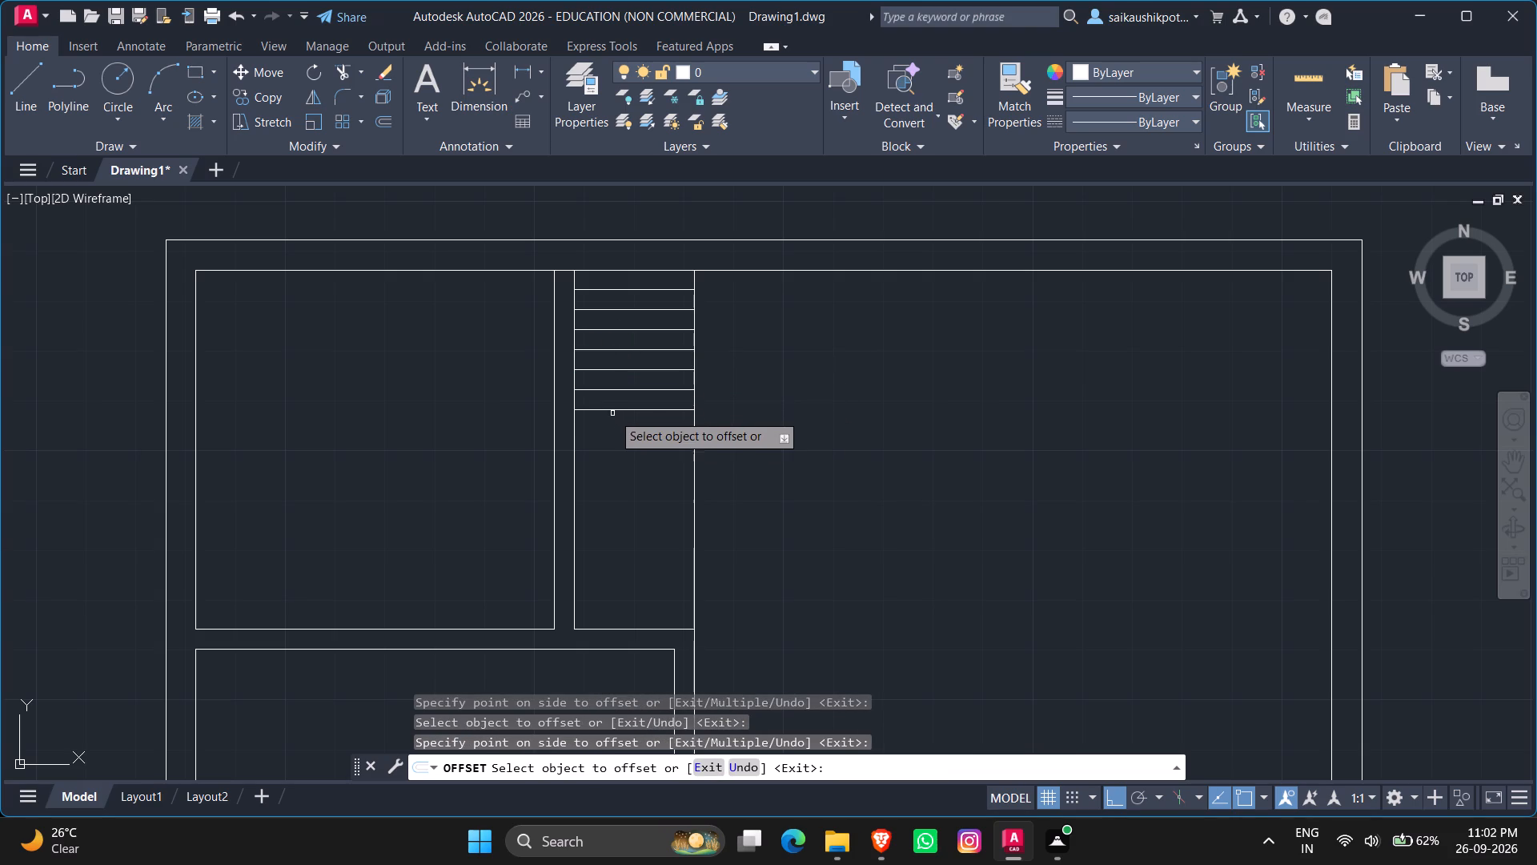
left_click(612, 409)
left_click(613, 443)
left_click(611, 431)
left_click(614, 465)
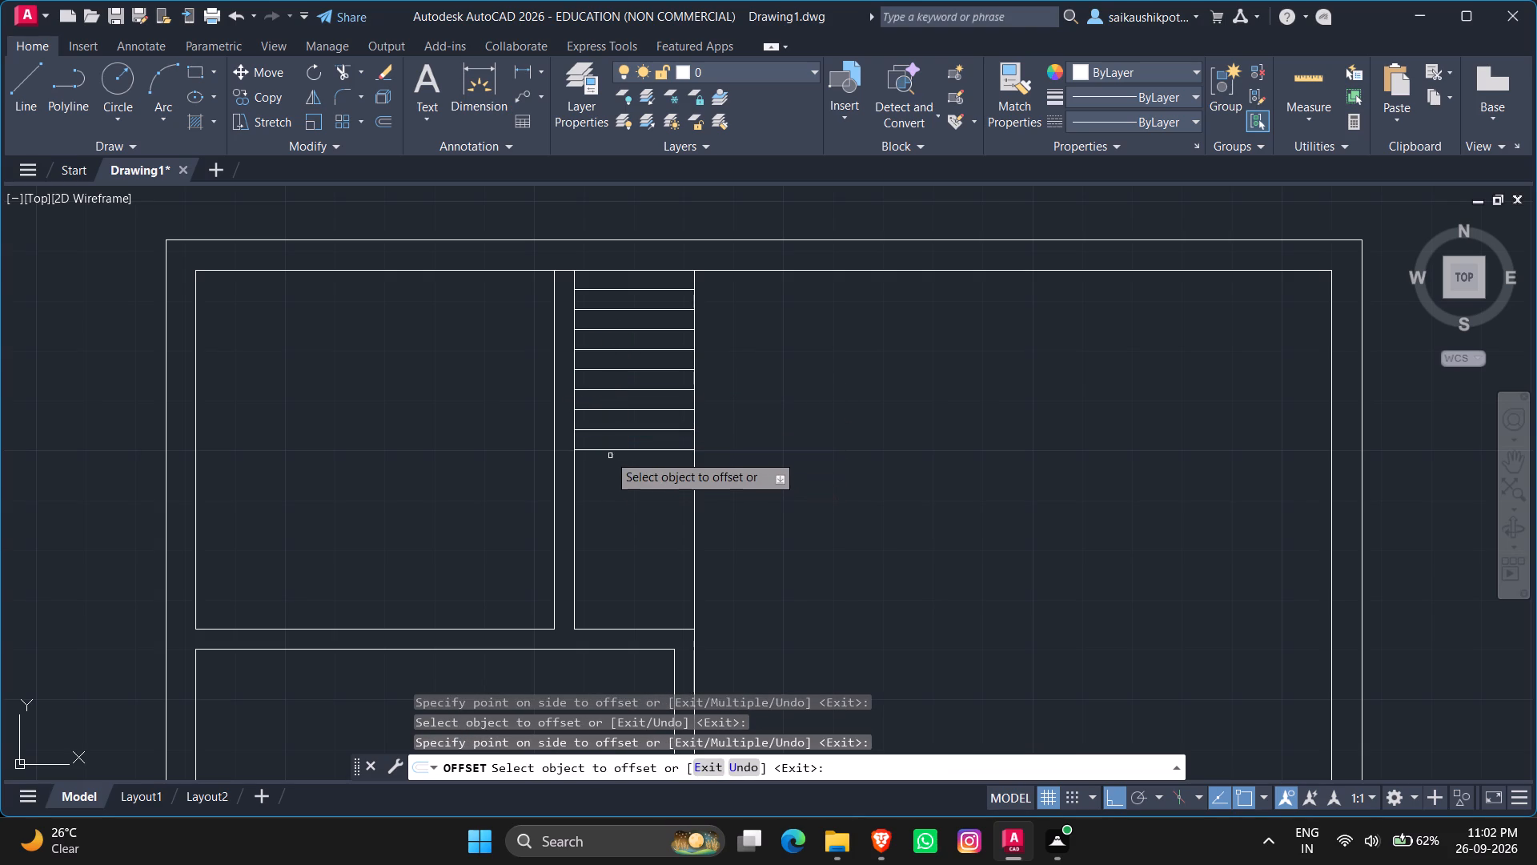
left_click(610, 449)
left_click(607, 513)
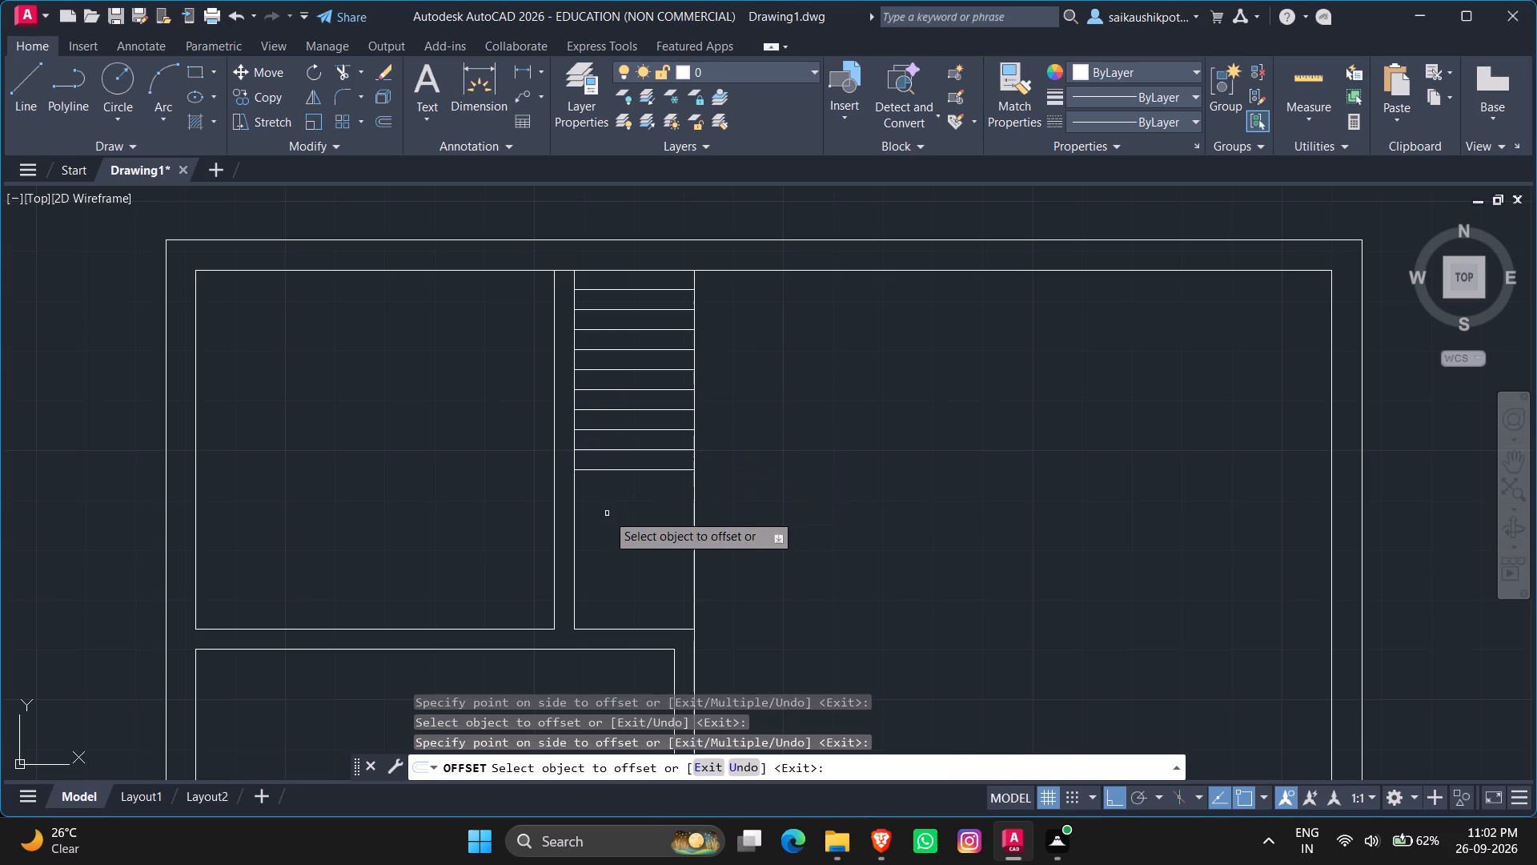
left_click(599, 470)
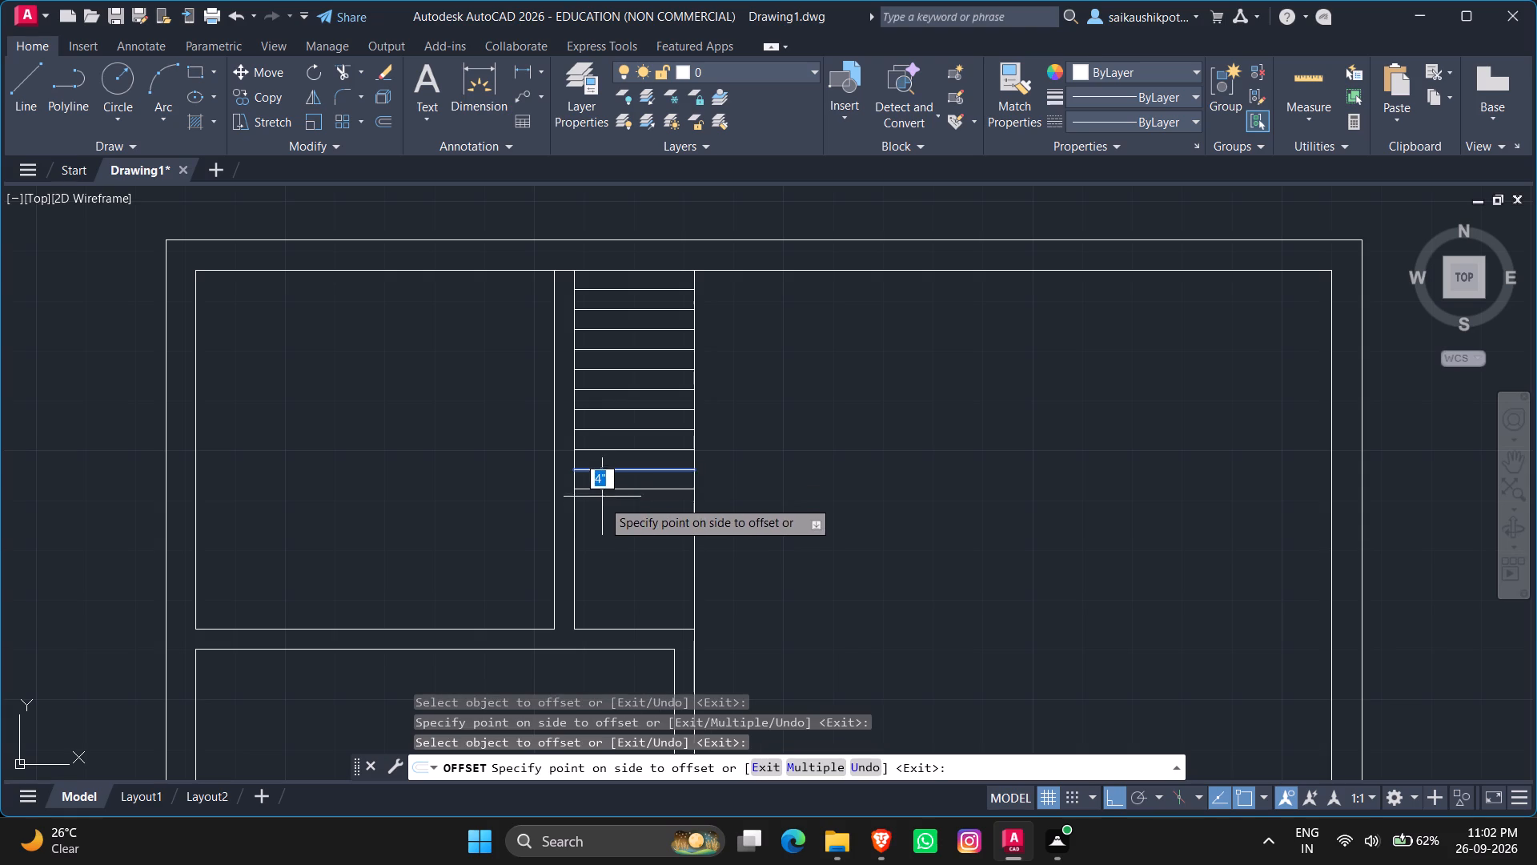
left_click(602, 503)
left_click(601, 489)
left_click(608, 529)
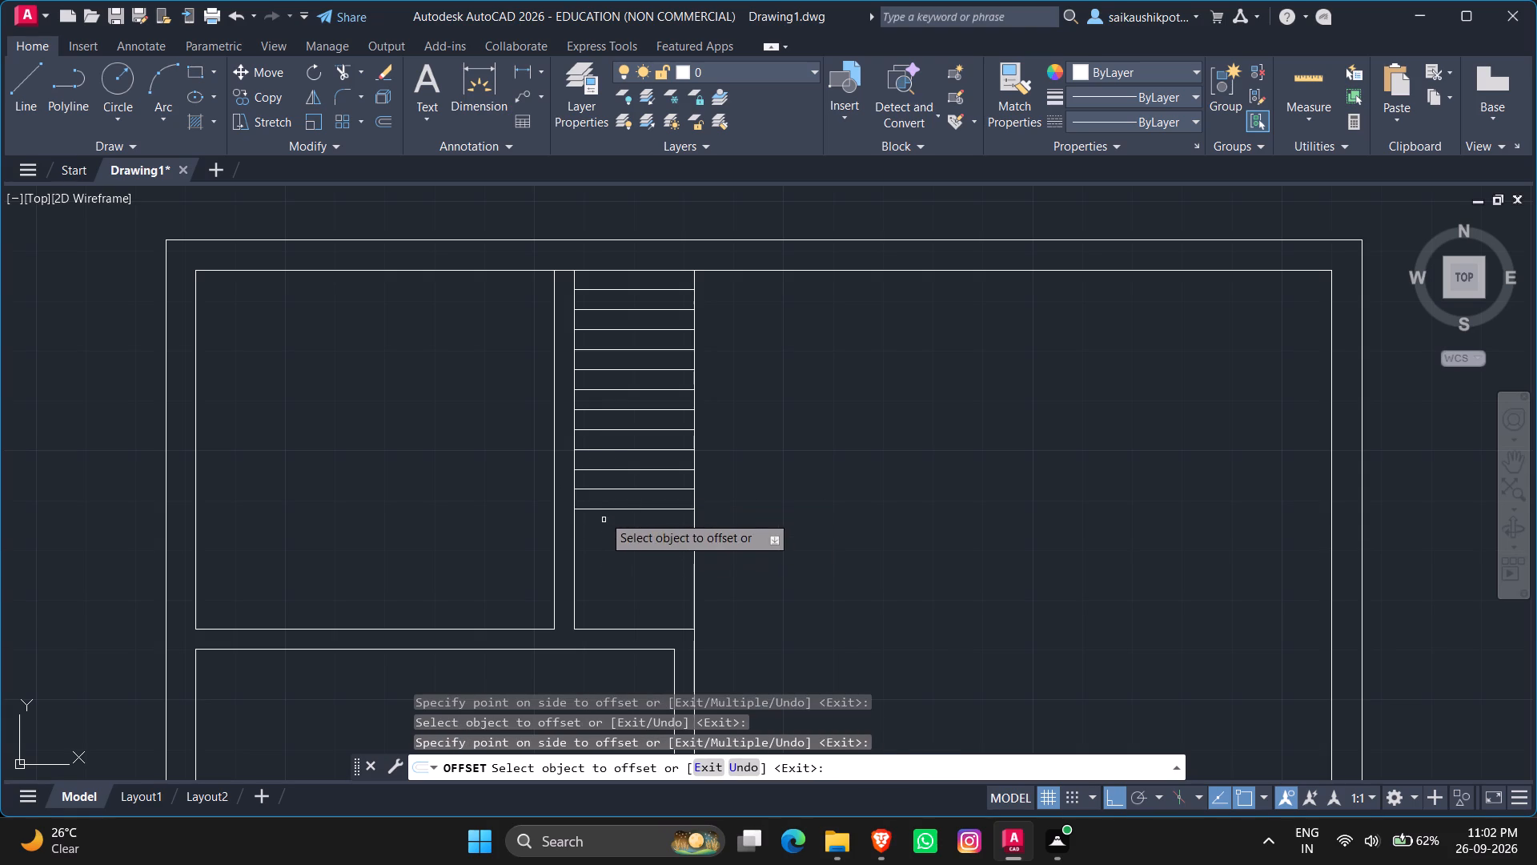
Complete the stair treads with five more 4" offsets down to the bottom of the narrow bay.
left_click(604, 509)
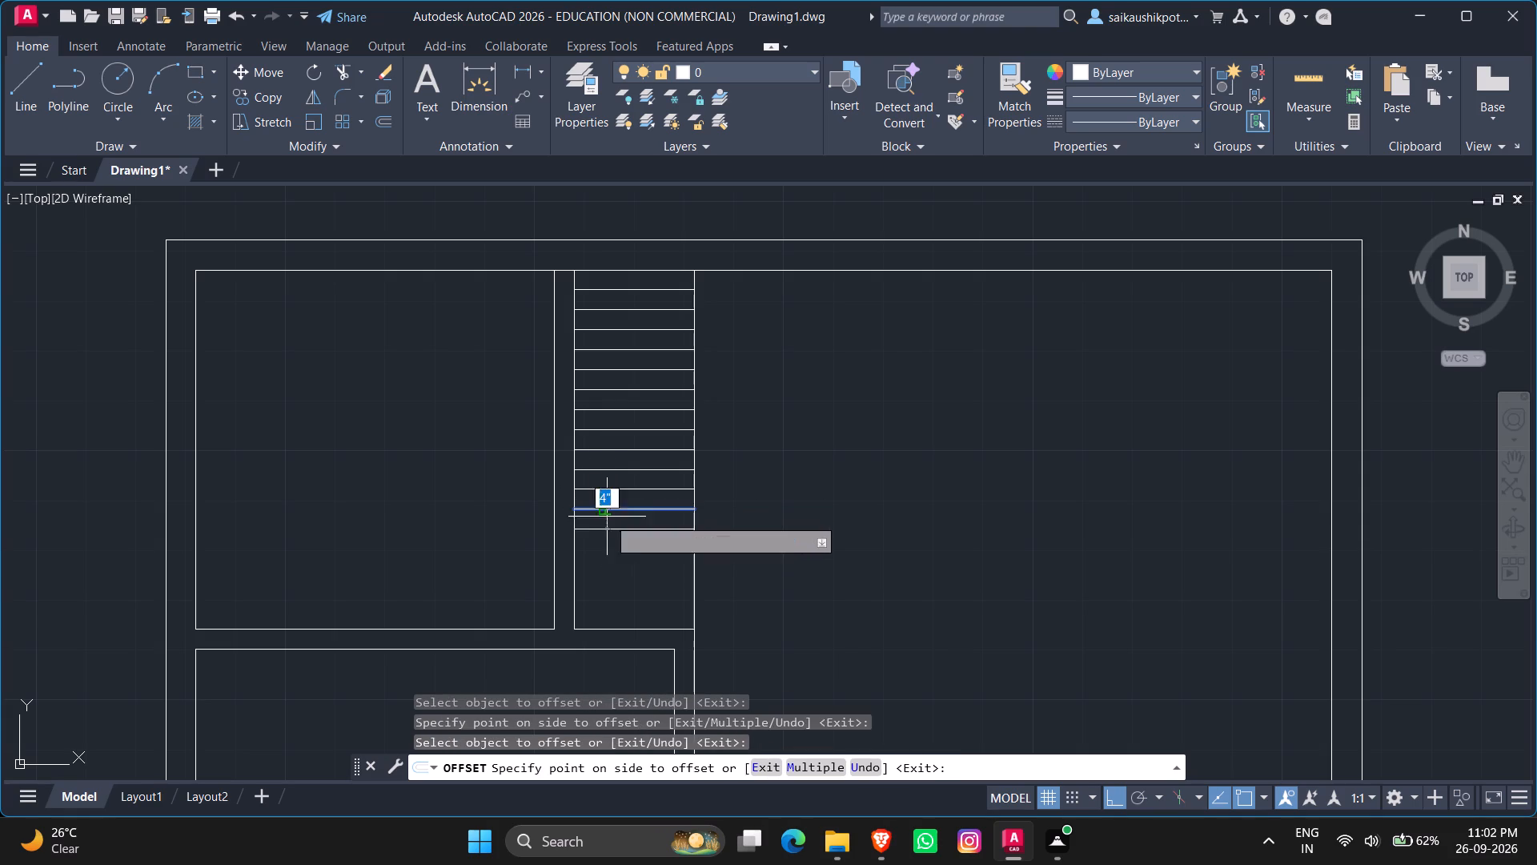
left_click(619, 561)
left_click(608, 529)
left_click(623, 595)
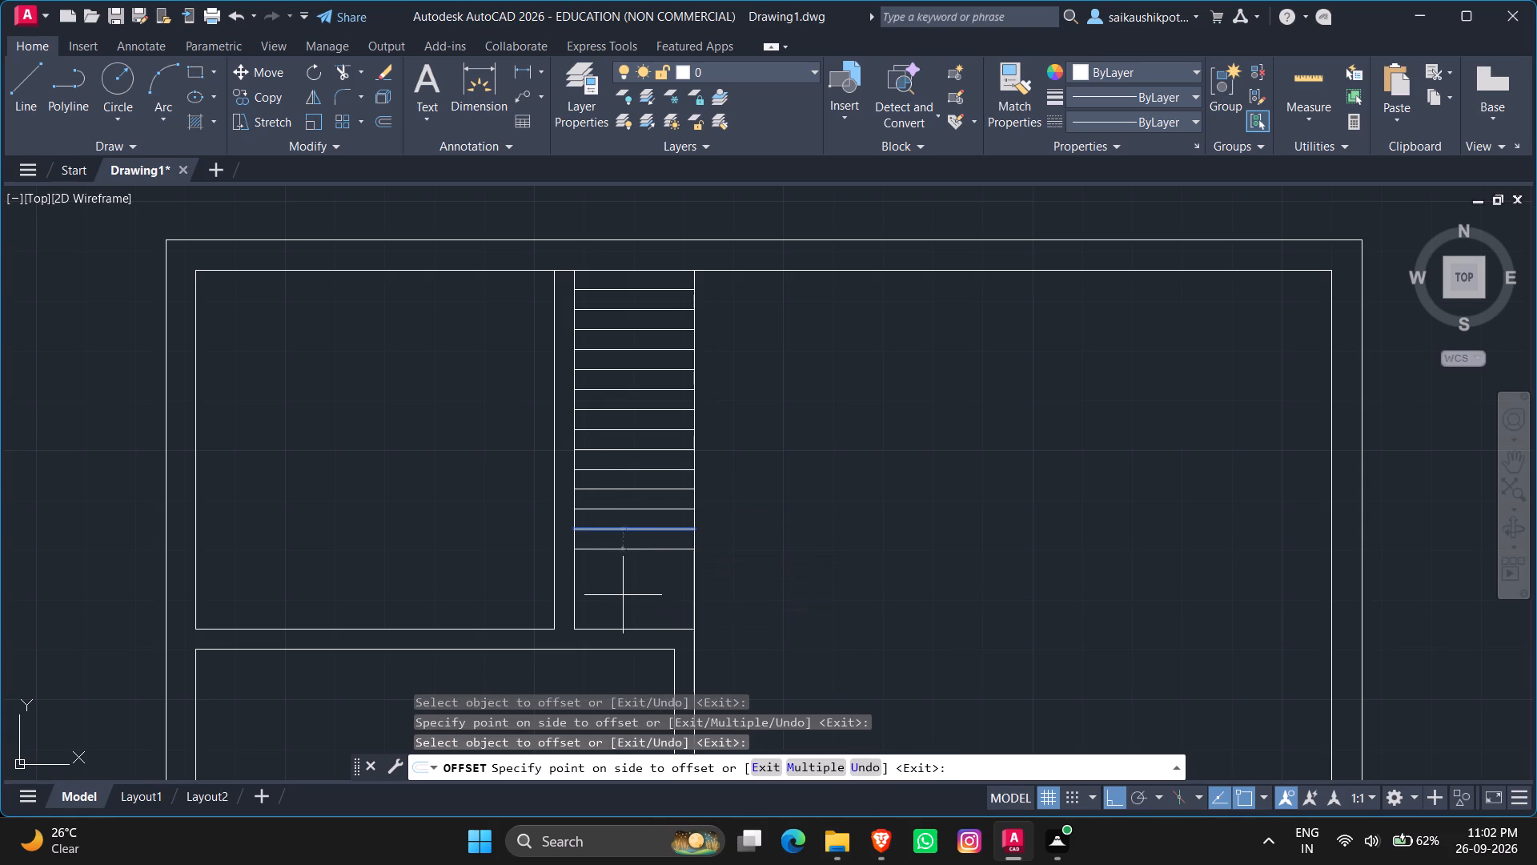
left_click(604, 550)
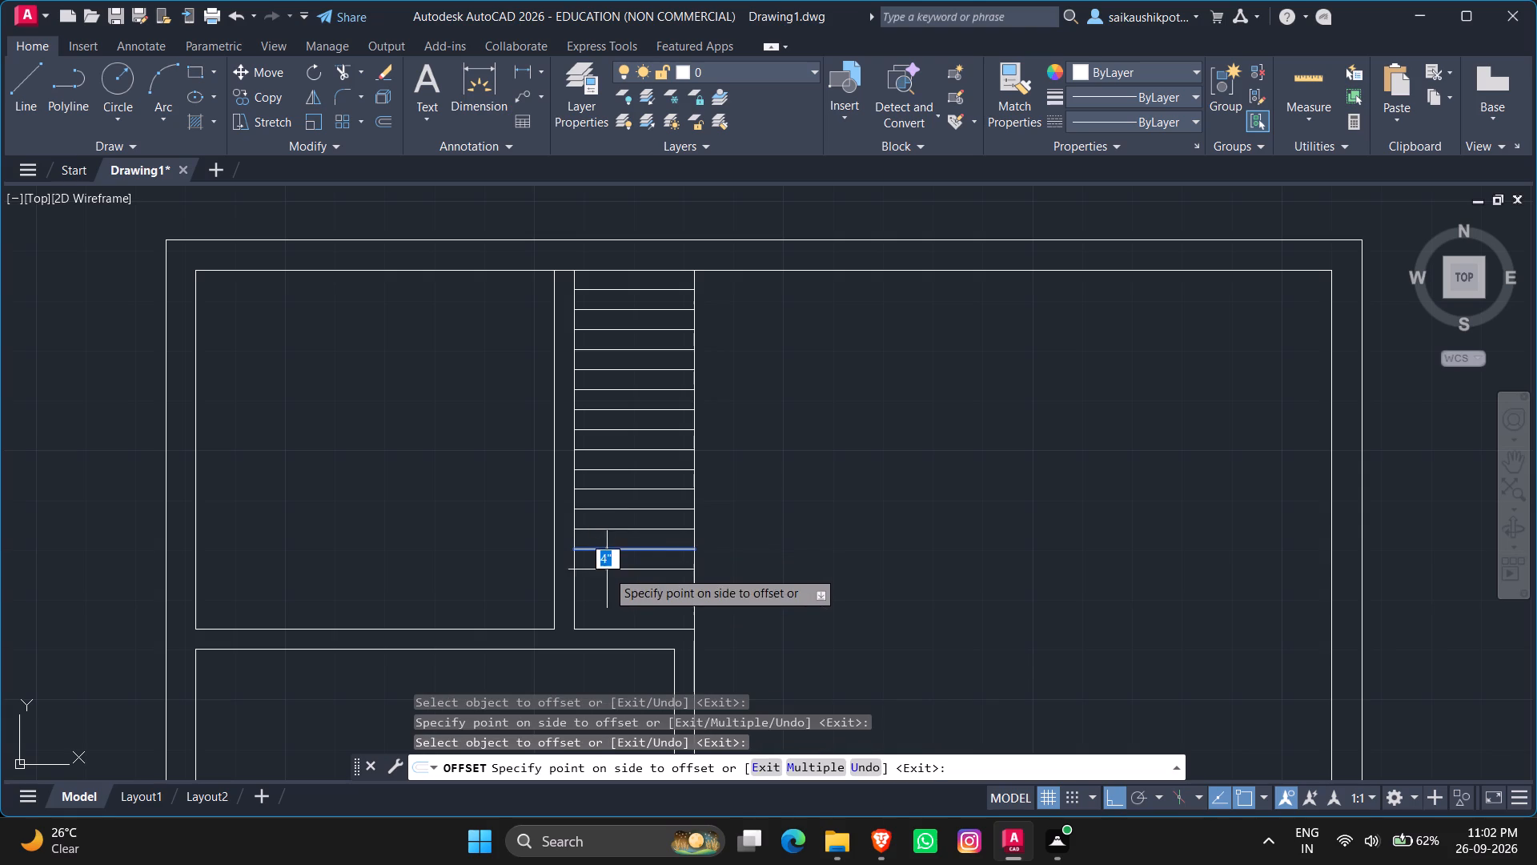
left_click(613, 585)
left_click(616, 570)
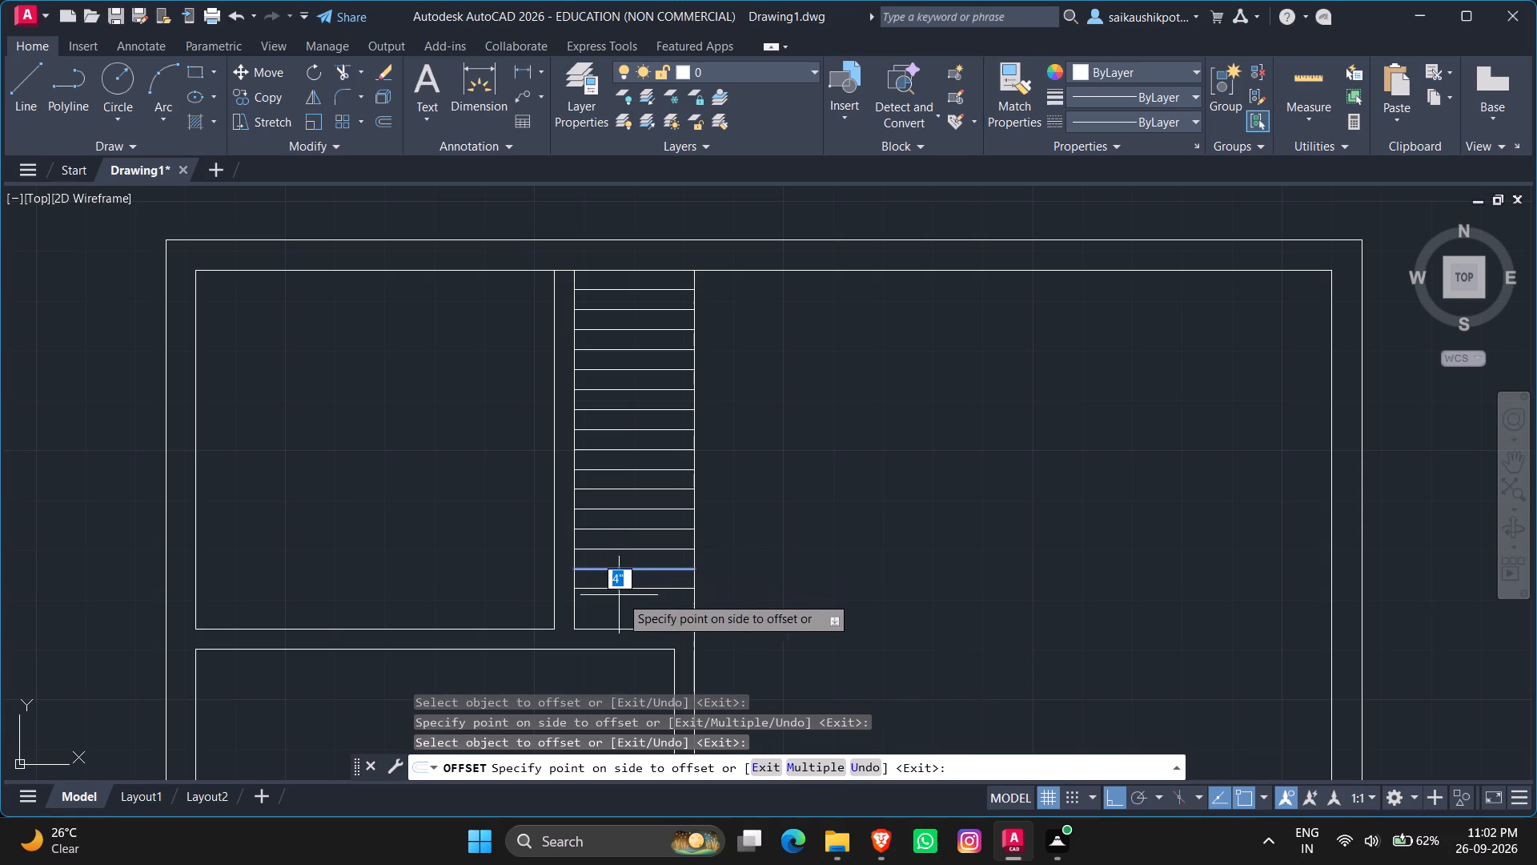
left_click(620, 601)
left_click(608, 586)
left_click(613, 610)
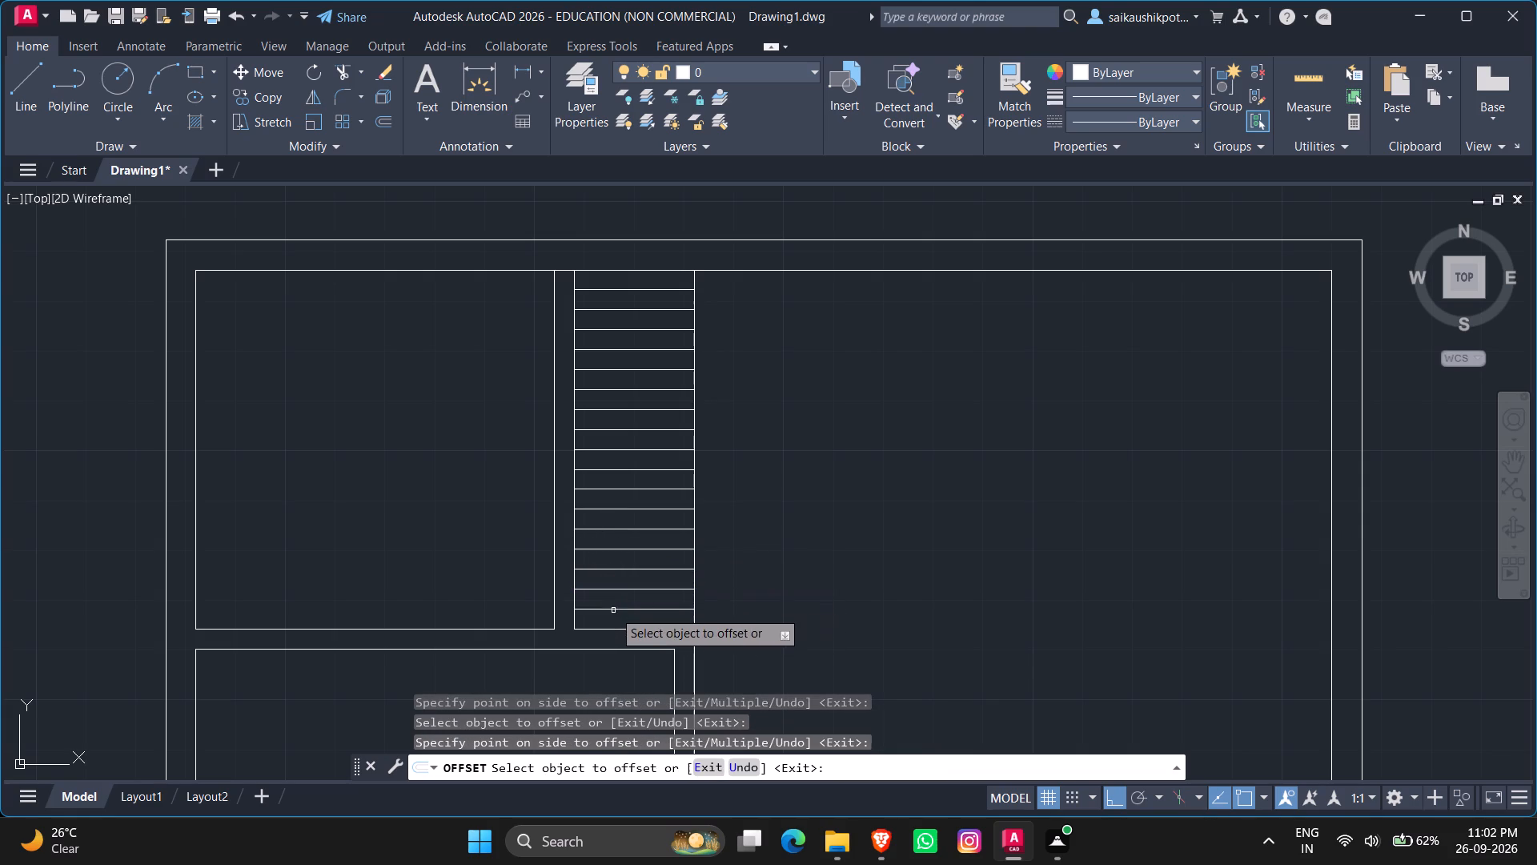
key("Escape")
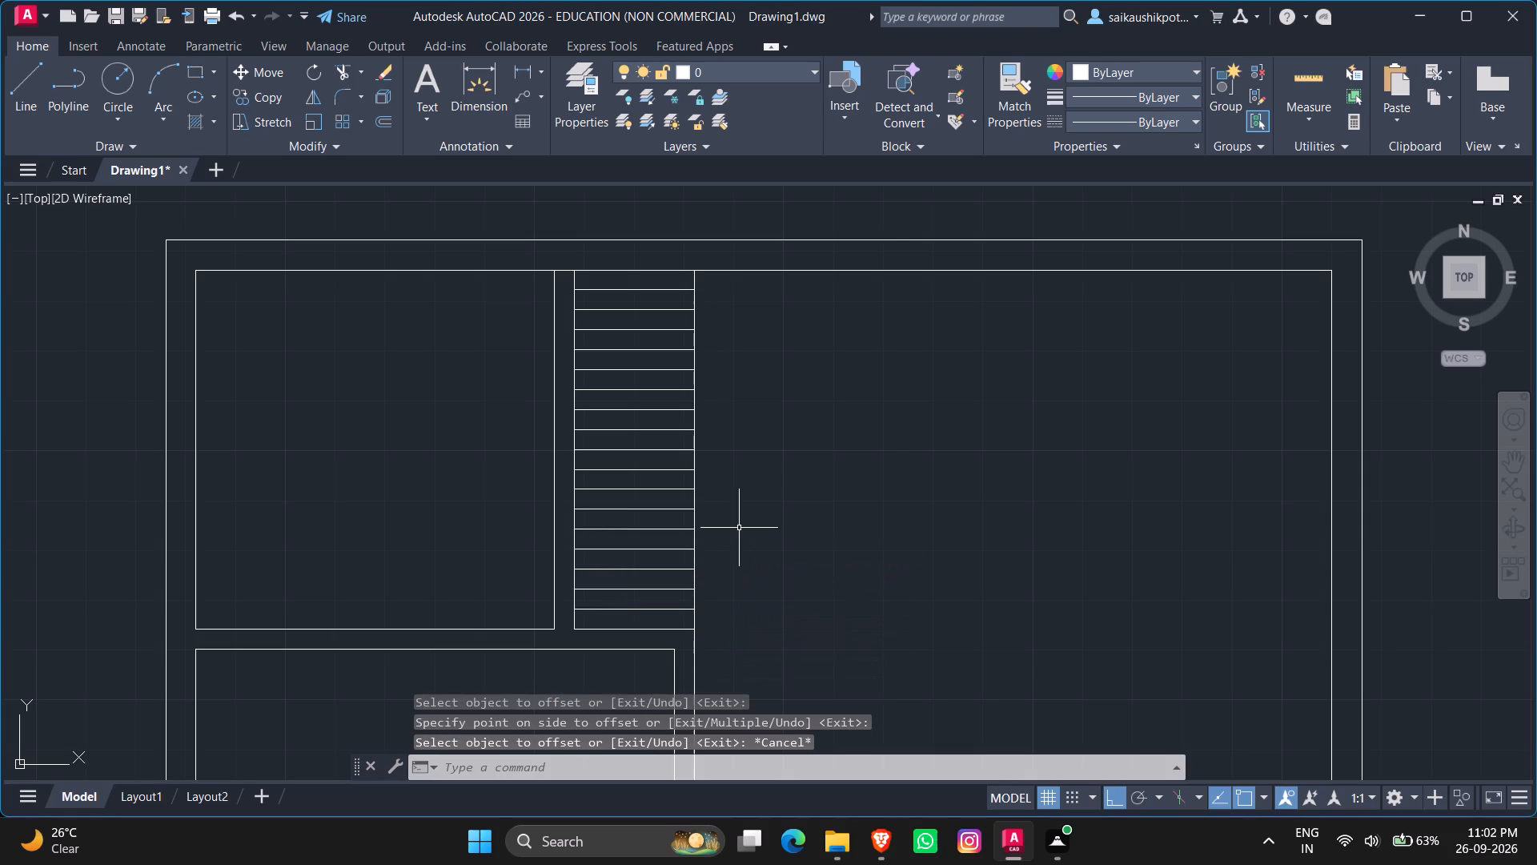
Offset the staircase's right side line 1' inward to form the centre line of the stairs.
key("o")
key("Return")
type("1'")
key("Return")
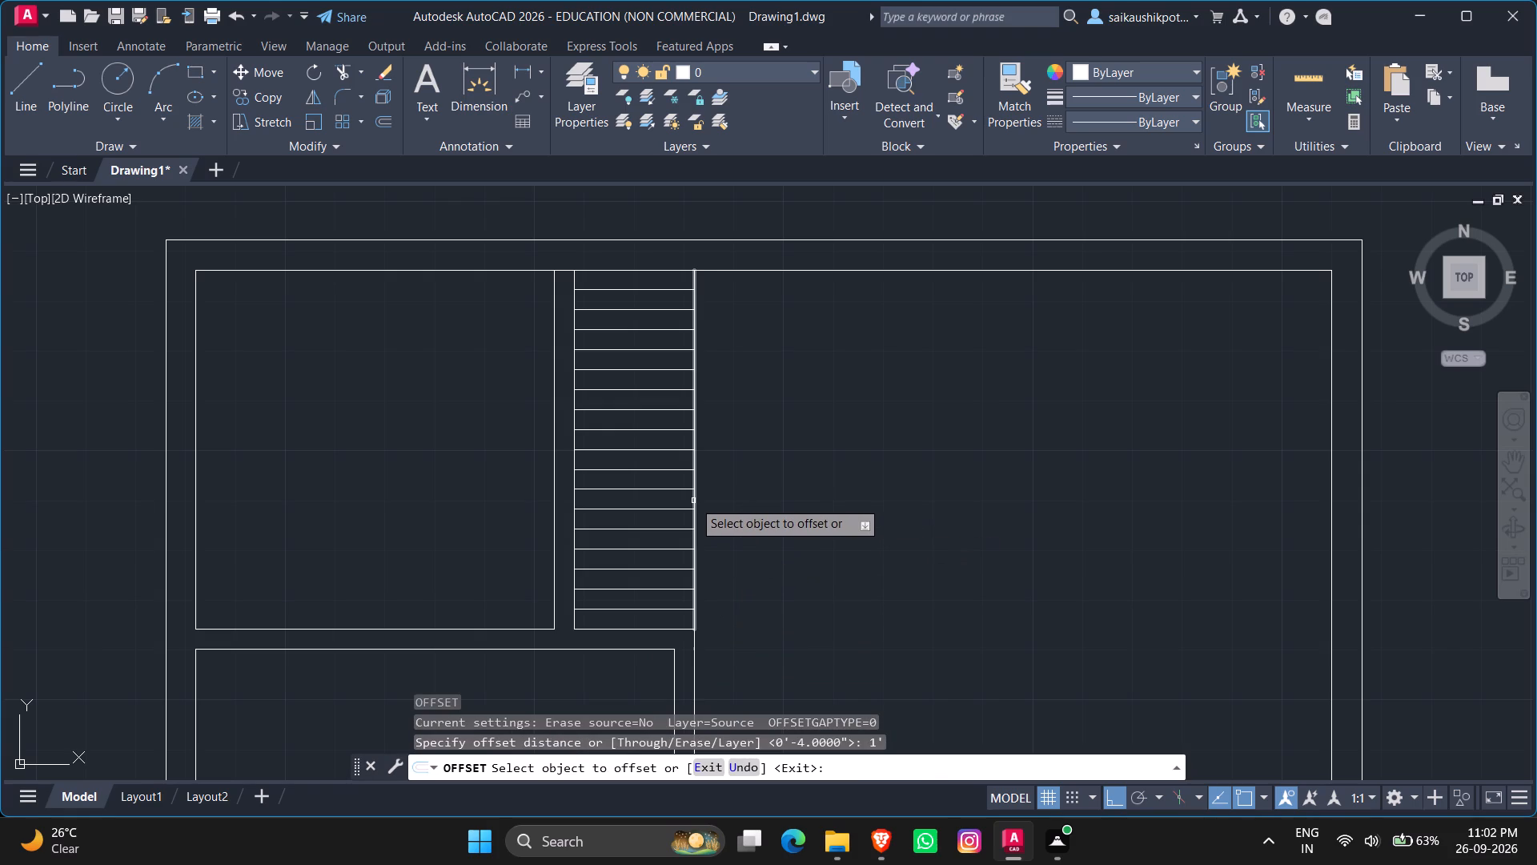
left_click(693, 501)
left_click(615, 518)
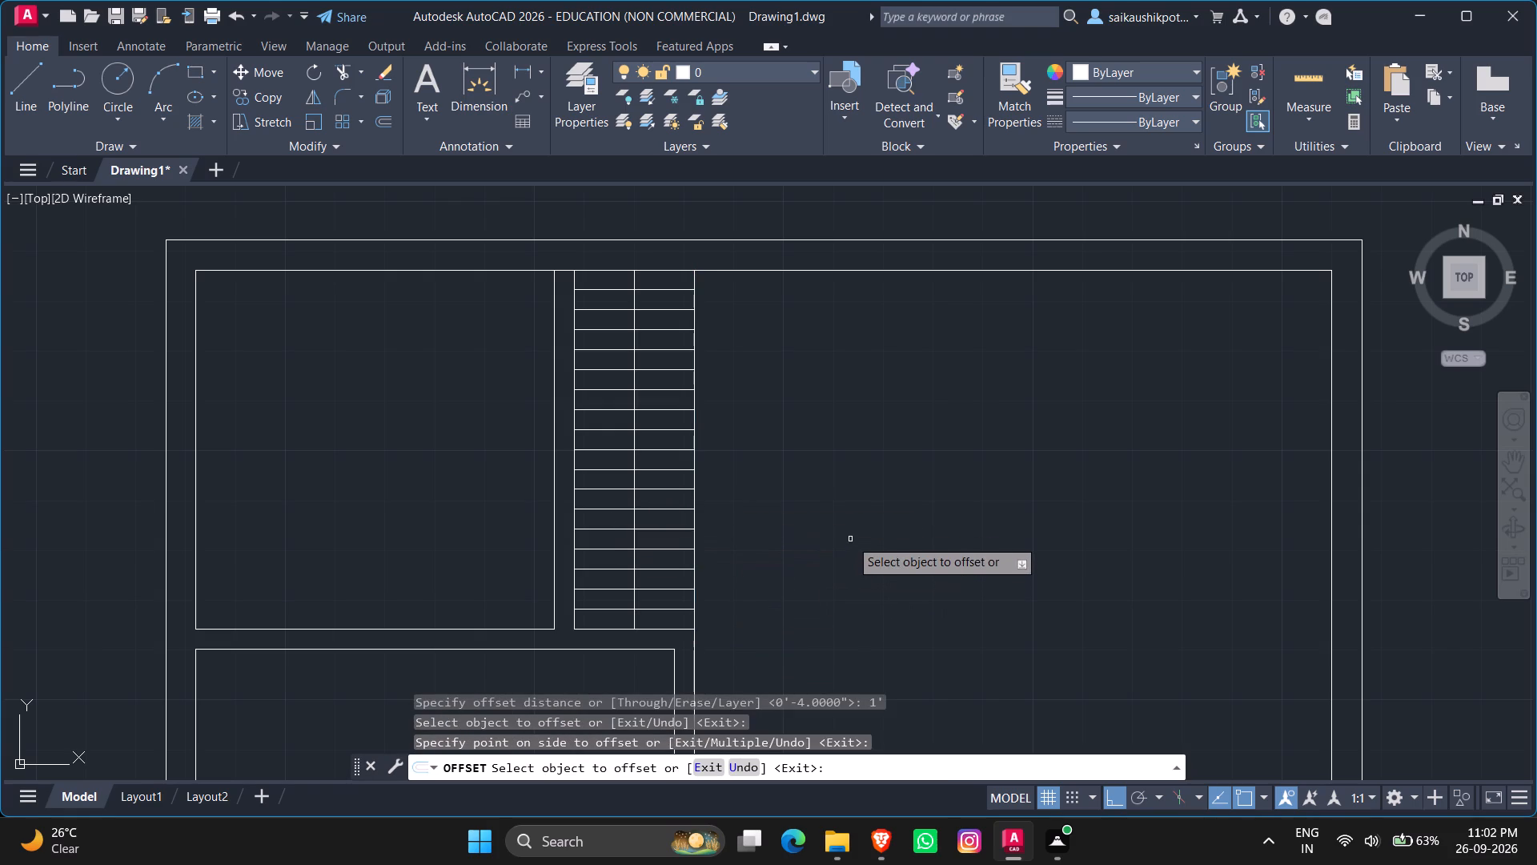
scroll(686, 432, "down", 5)
scroll(708, 469, "up", 3)
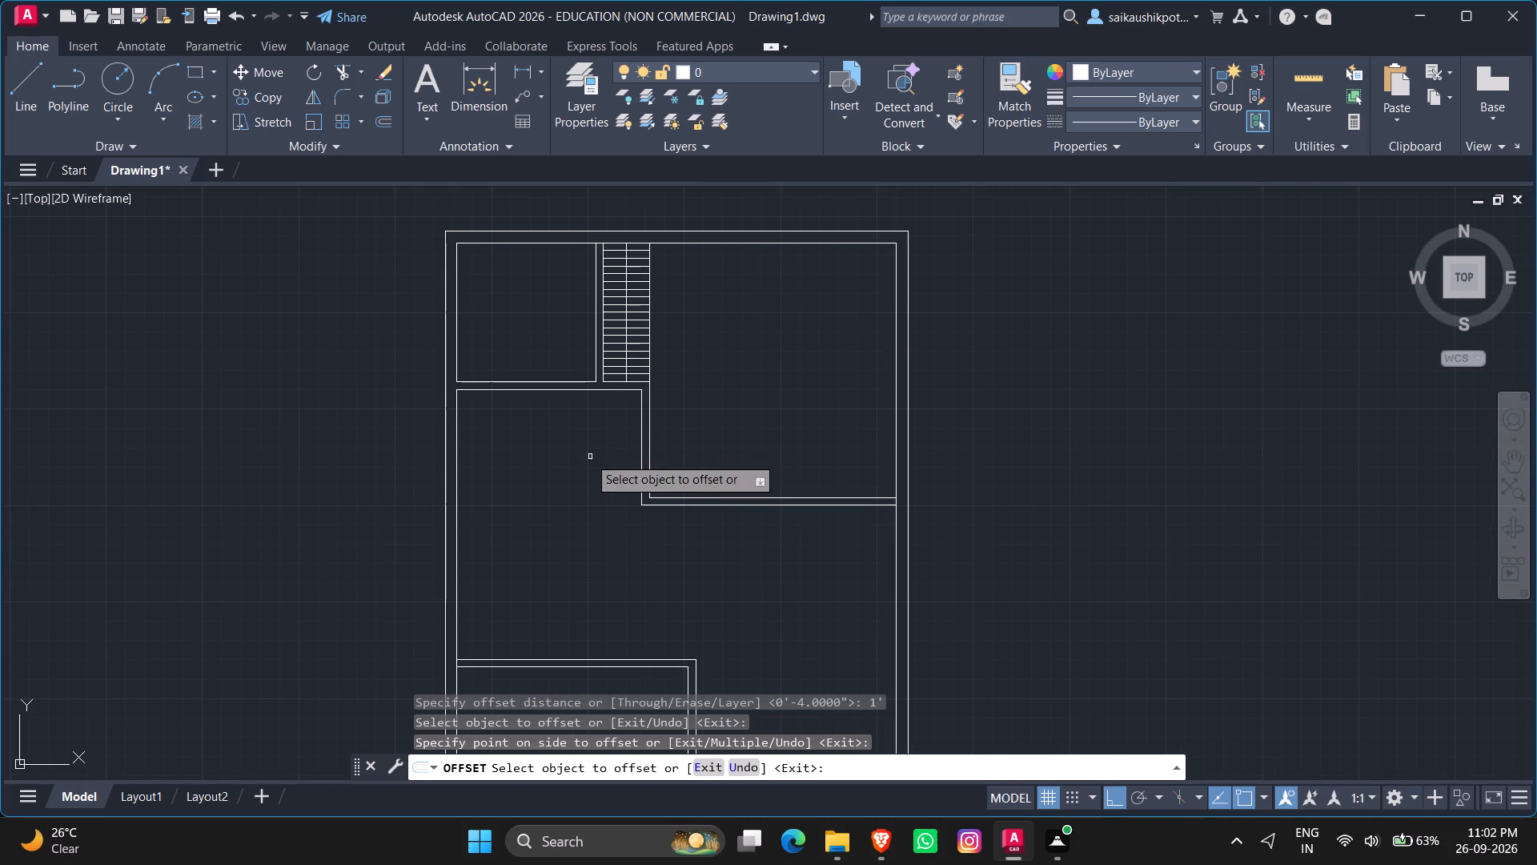
key("Escape")
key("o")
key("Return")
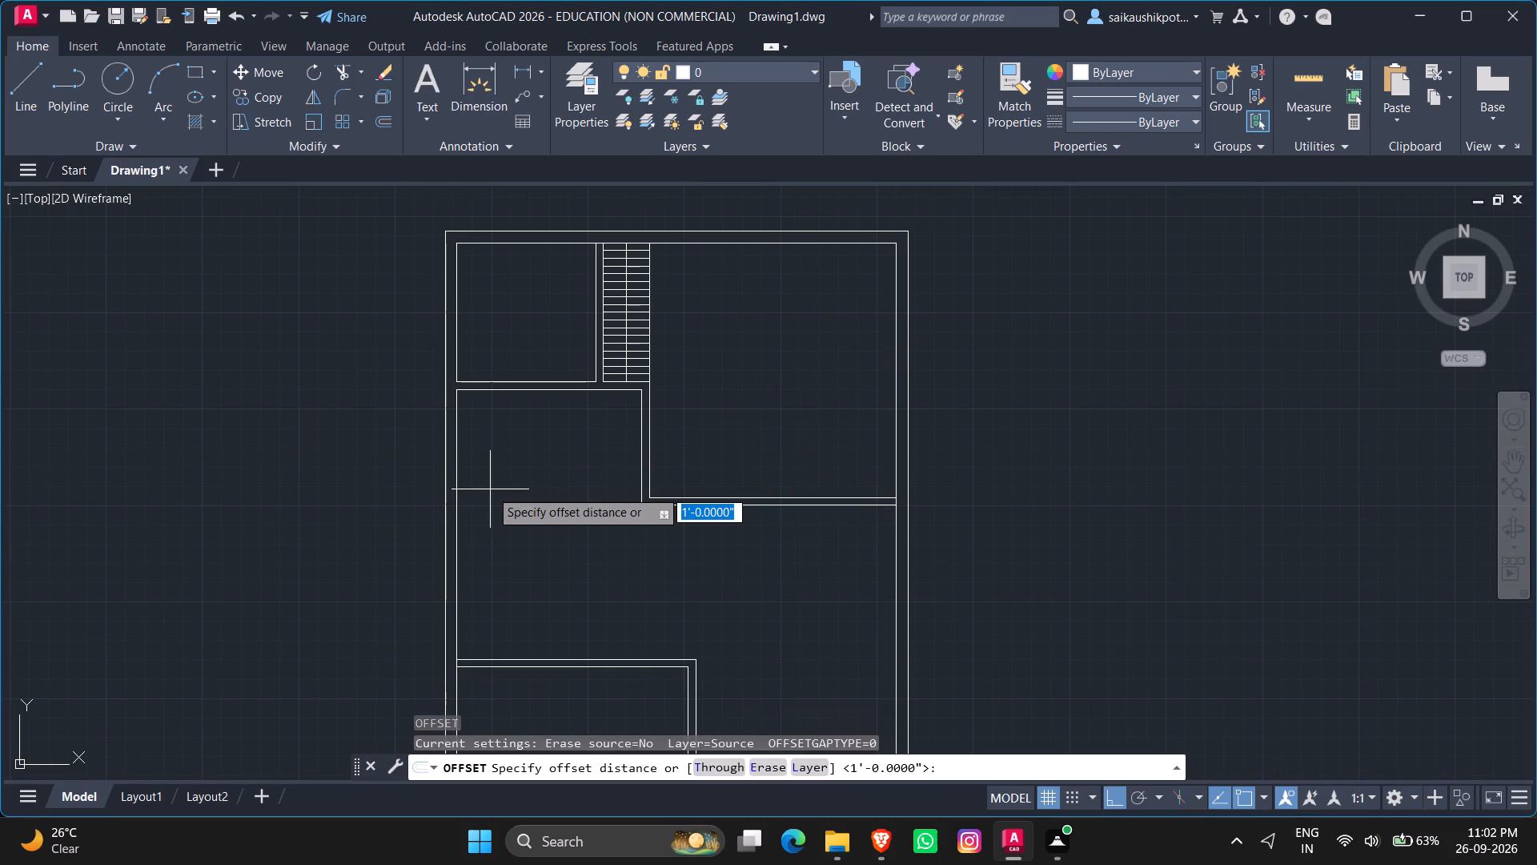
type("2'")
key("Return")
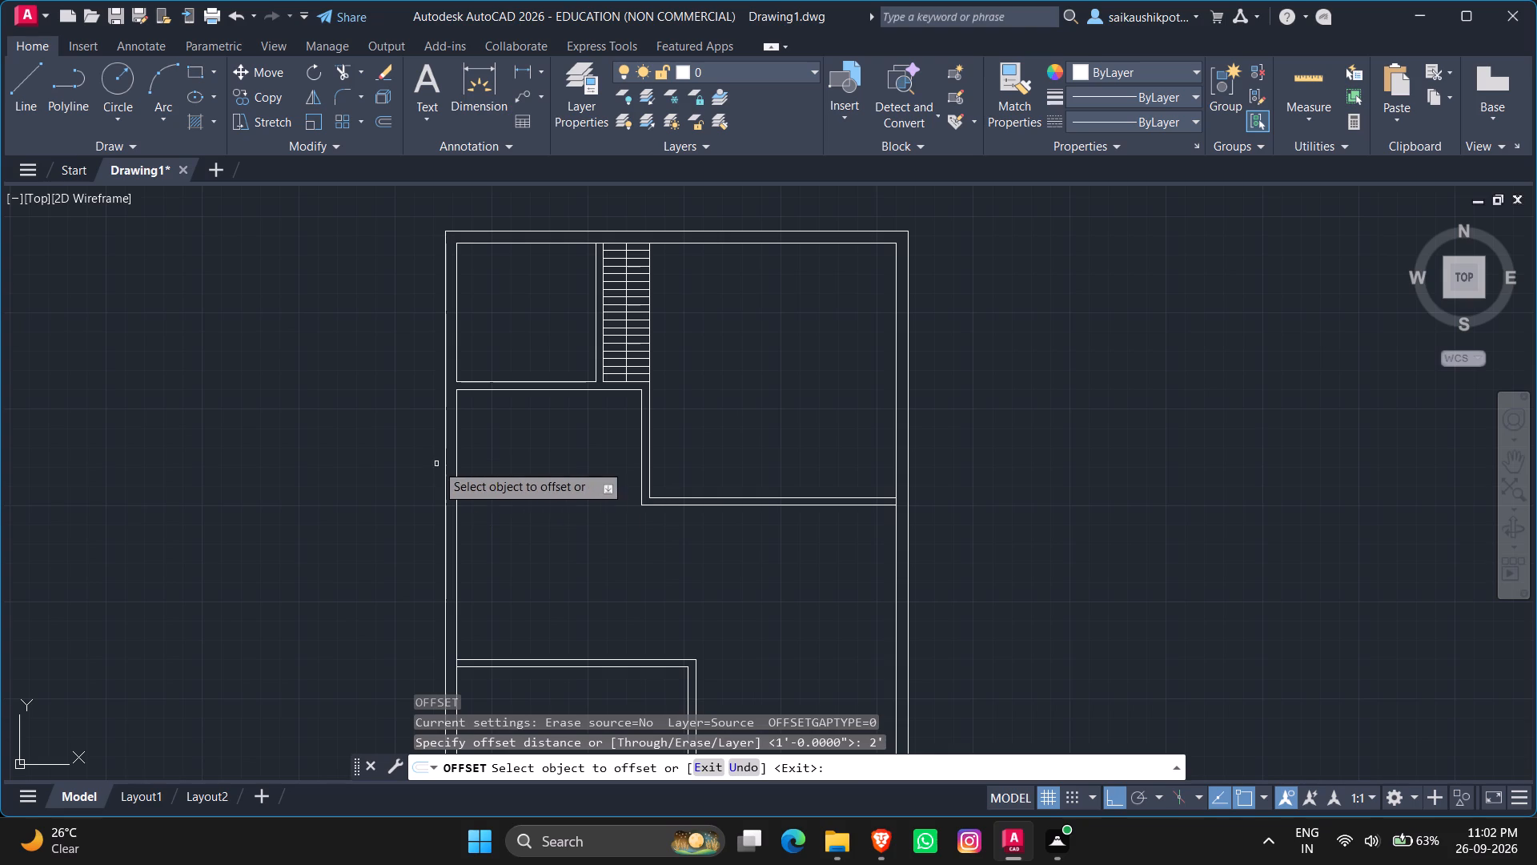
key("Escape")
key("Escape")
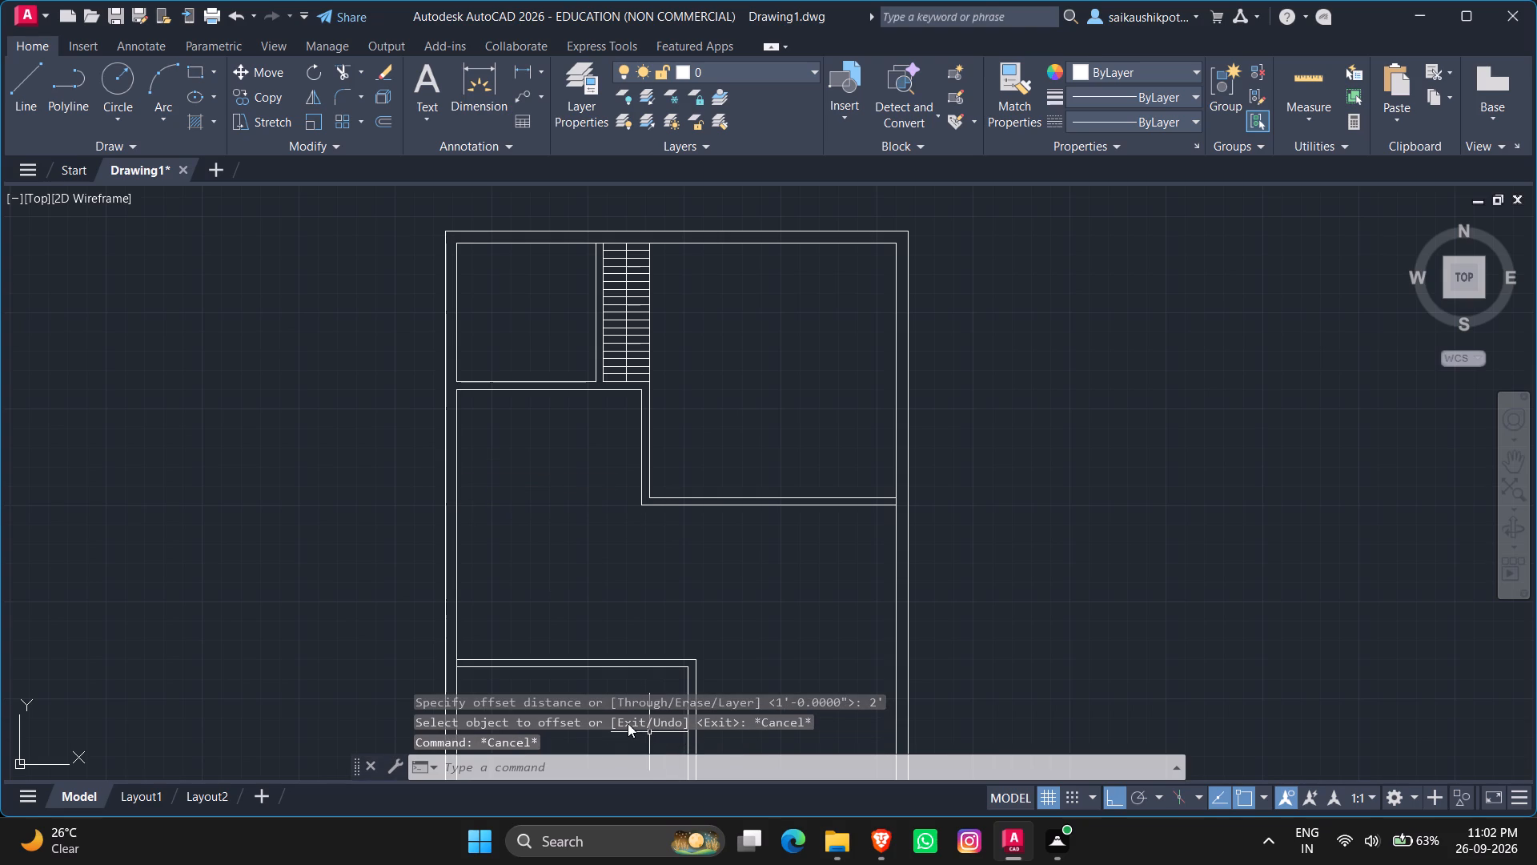
Trim the left inner wall line between the two horizontal partition lines of the lower-left room.
key("t")
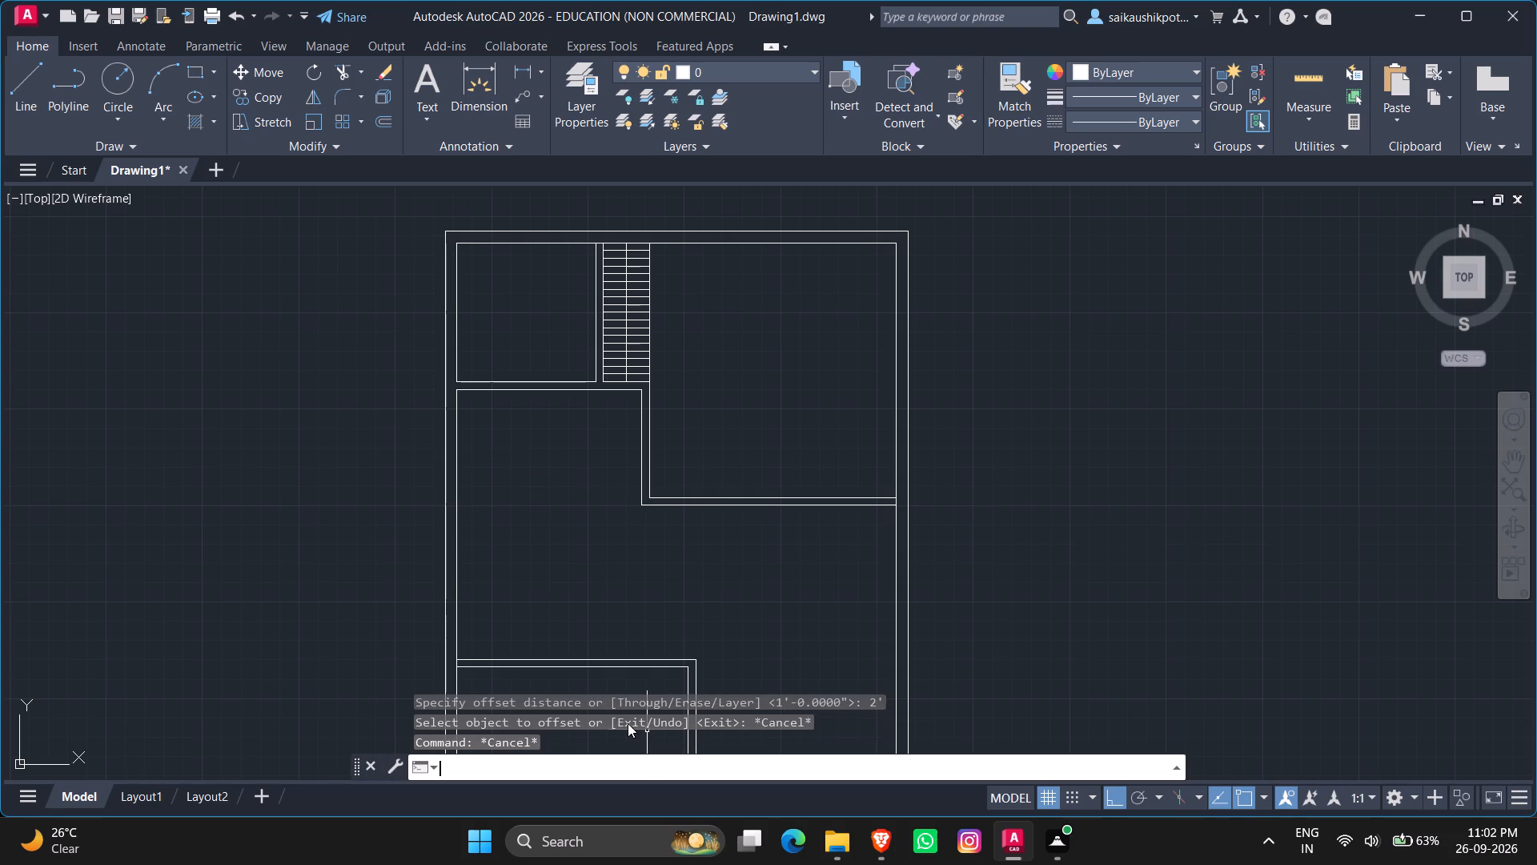
key("r")
key("Return")
key("Return")
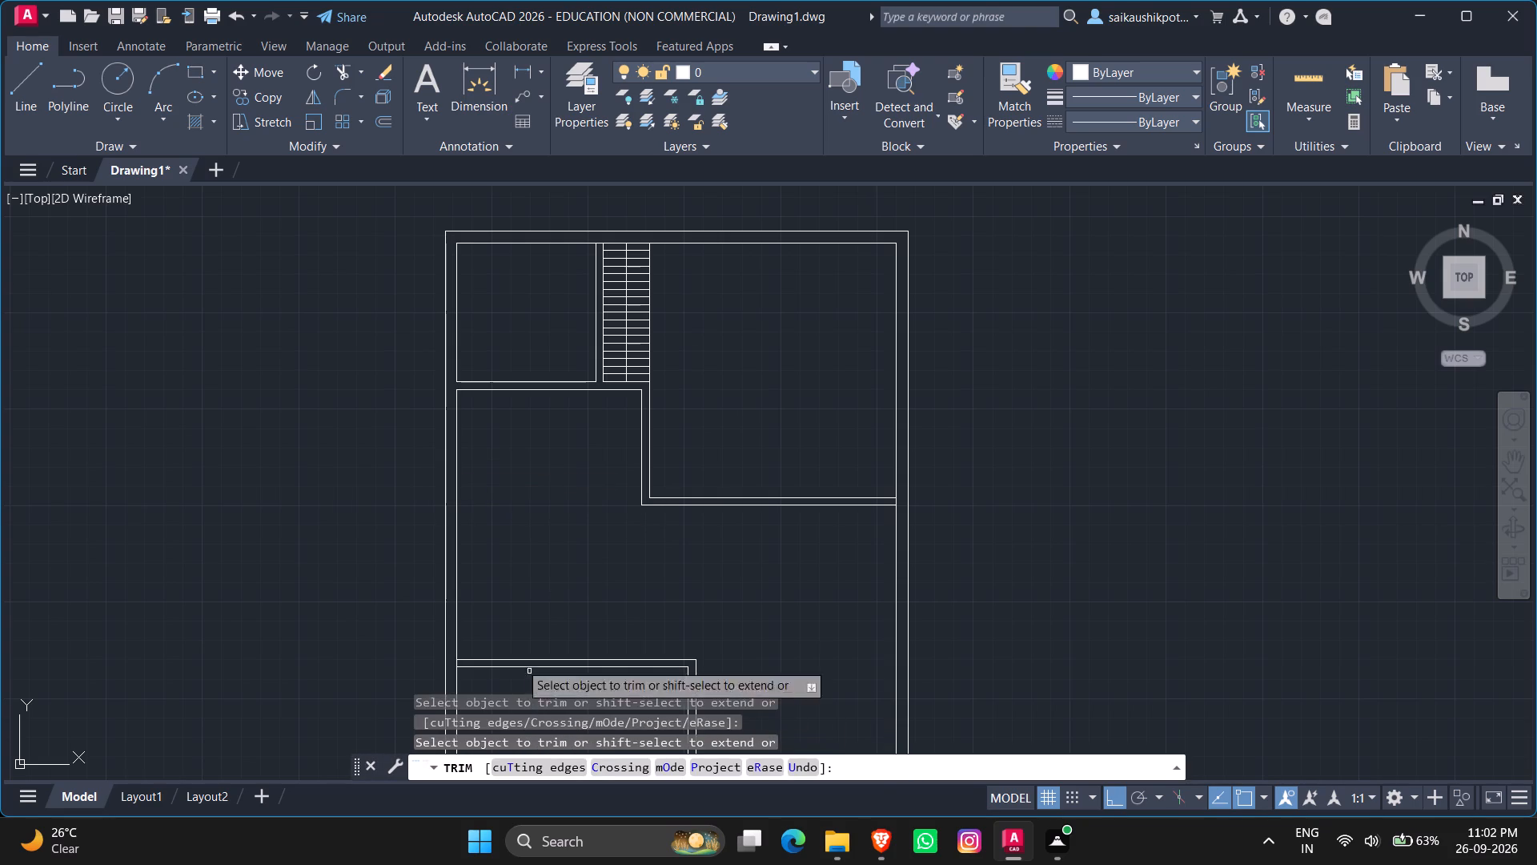
scroll(495, 649, "up", 1)
scroll(405, 650, "up", 1)
scroll(511, 625, "down", 3)
scroll(491, 644, "up", 5)
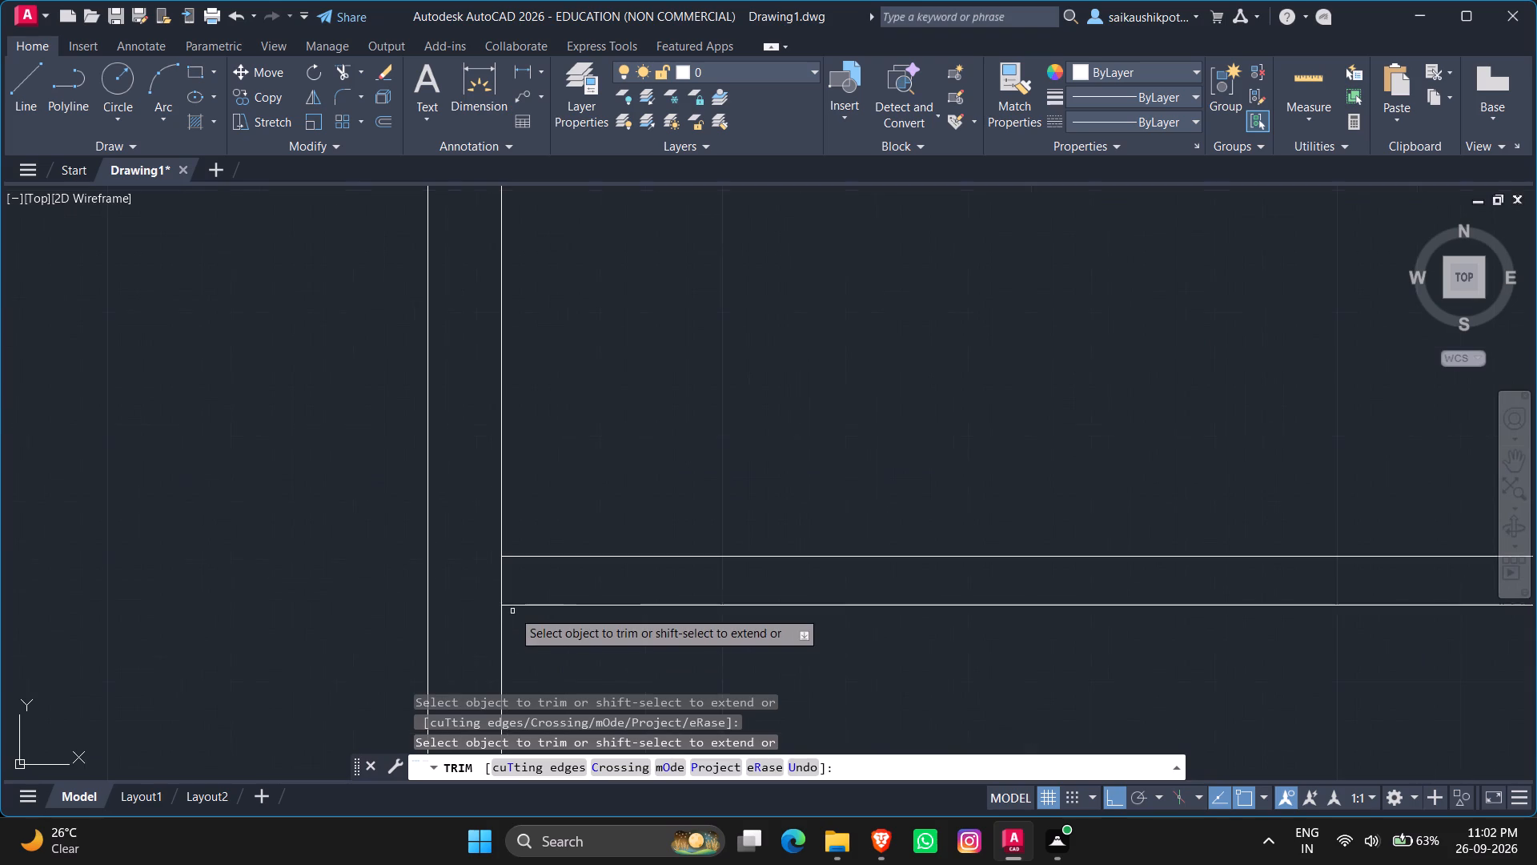
left_click(502, 585)
scroll(574, 503, "down", 3)
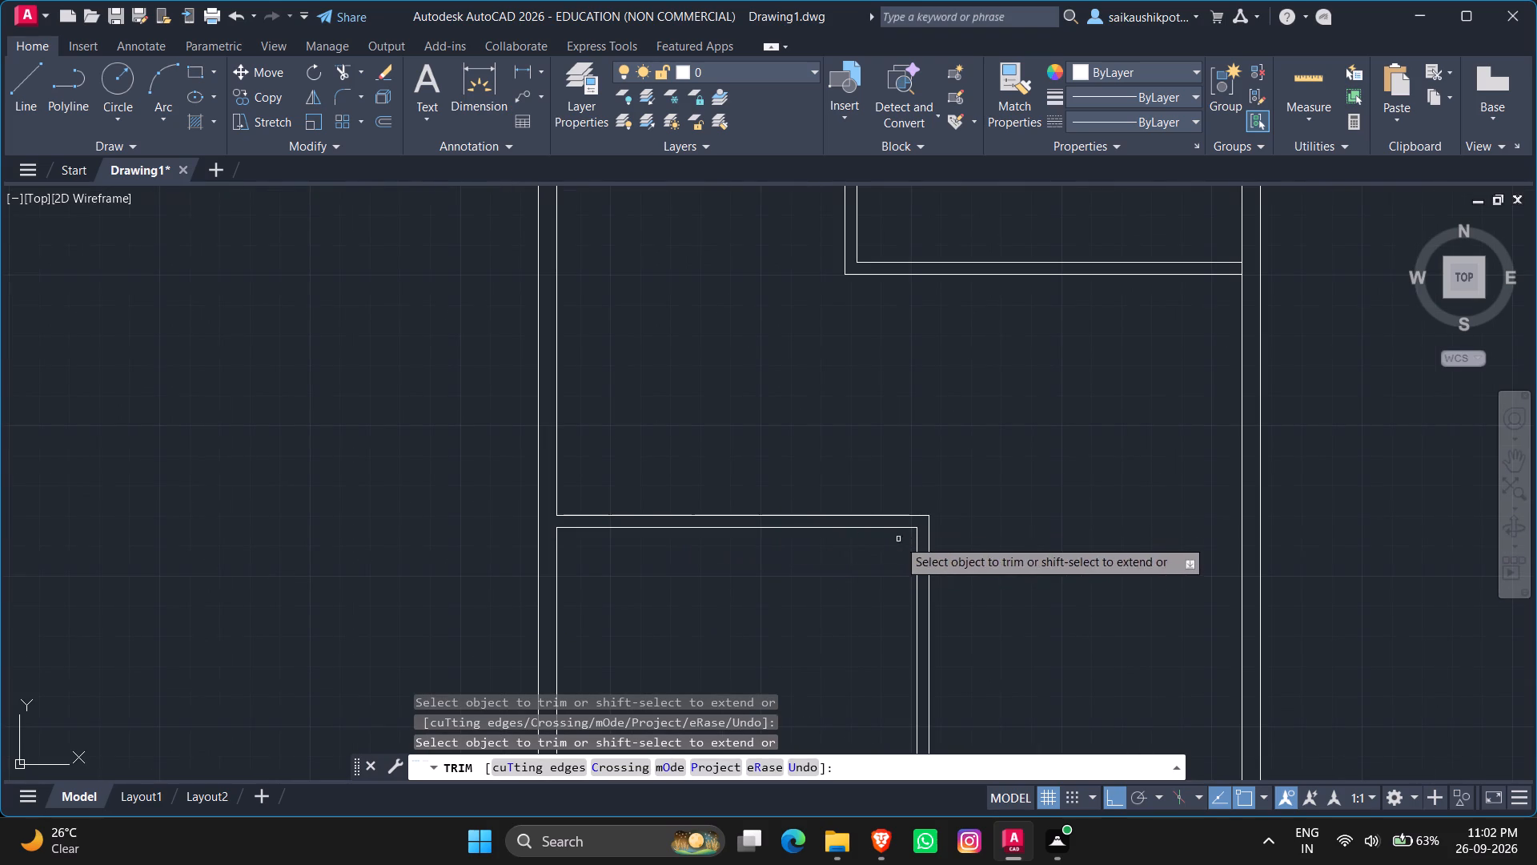
Trim the bottom inner wall line between the two vertical partition lines of the lower-left room.
scroll(811, 443, "down", 3)
scroll(826, 547, "up", 3)
scroll(870, 629, "up", 3)
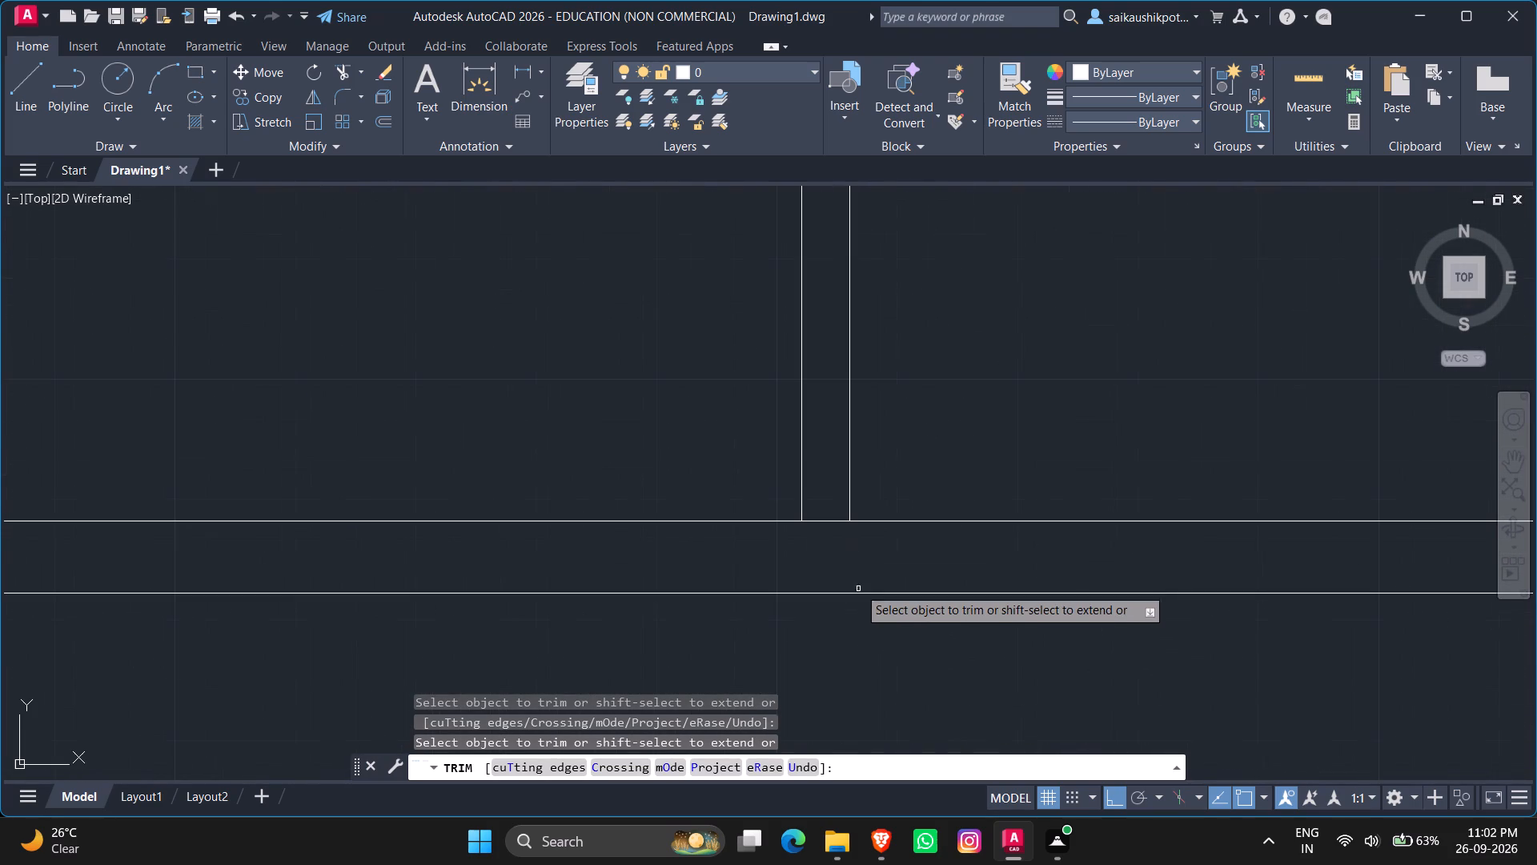
left_click(823, 537)
left_click(821, 502)
scroll(832, 557, "down", 6)
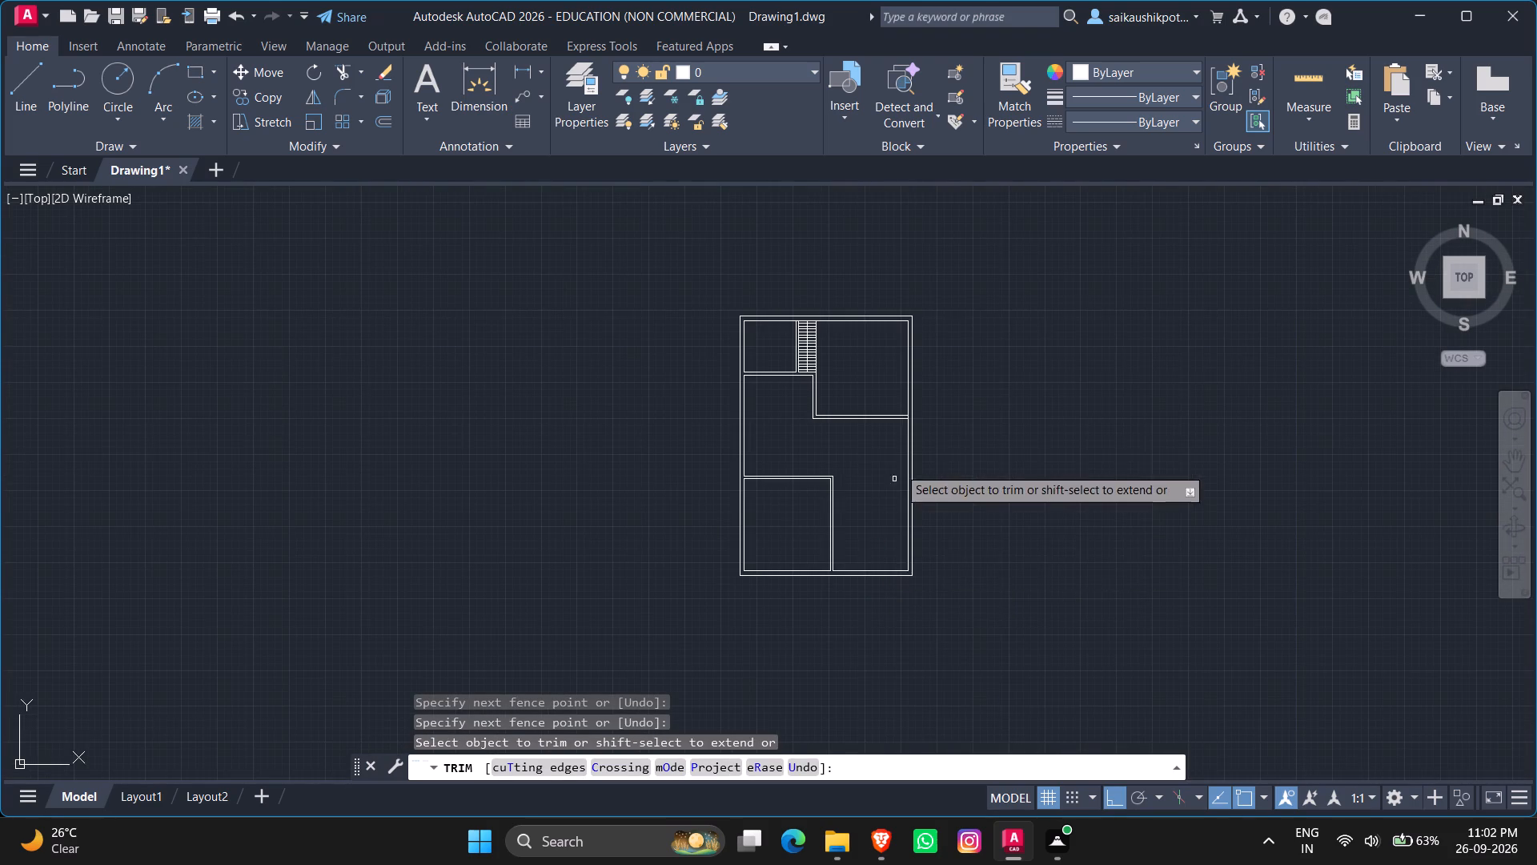
Trim the right inner wall line between the two horizontal partition lines of the upper-right room.
scroll(894, 394, "up", 5)
scroll(945, 536, "up", 2)
scroll(947, 555, "down", 3)
scroll(953, 602, "up", 2)
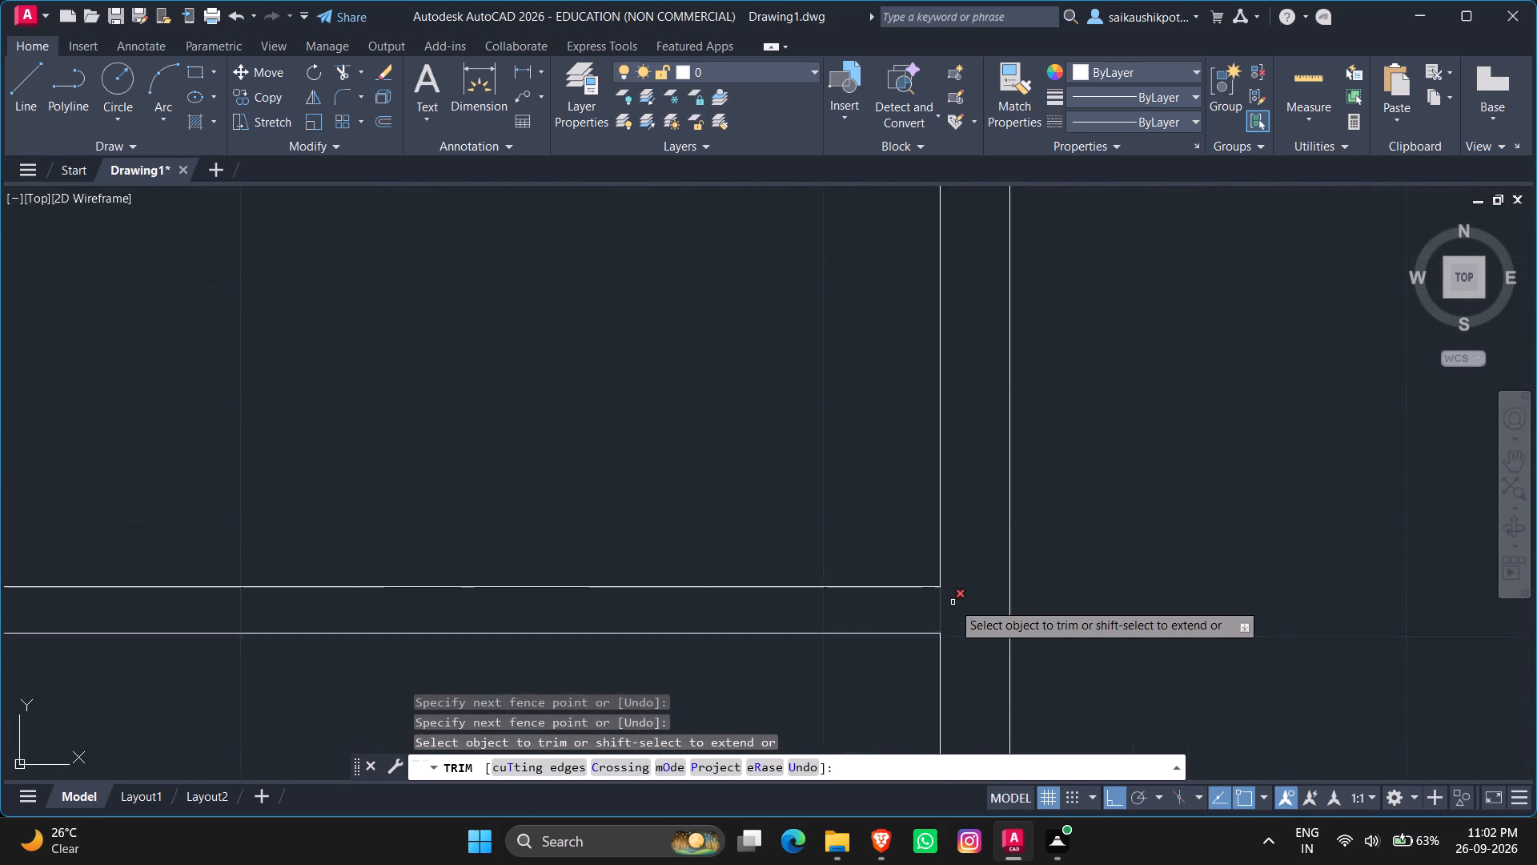
scroll(953, 602, "up", 1)
left_click(943, 614)
left_click(915, 604)
scroll(950, 601, "down", 5)
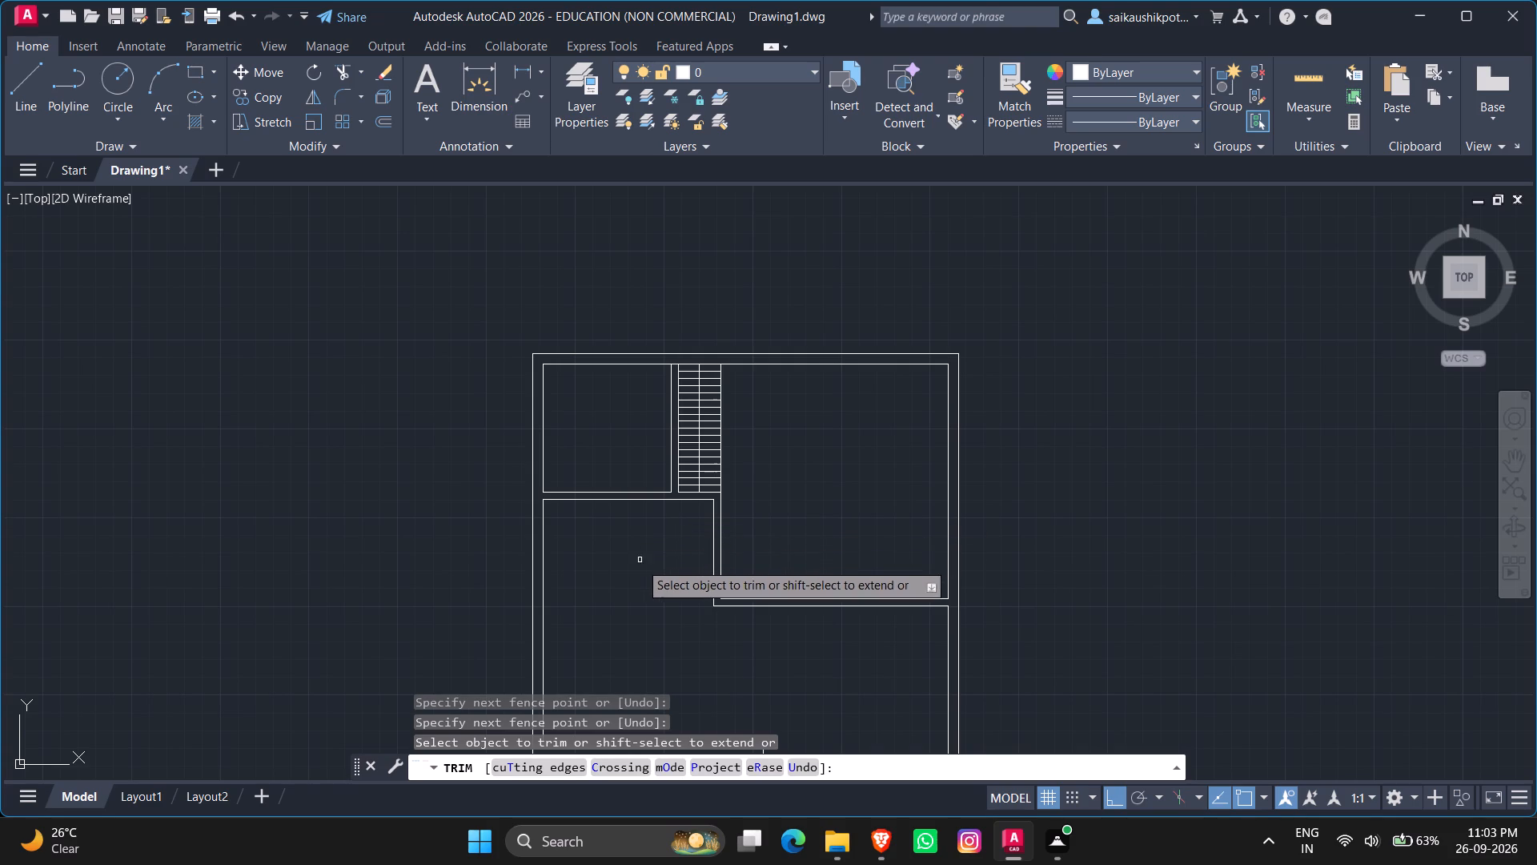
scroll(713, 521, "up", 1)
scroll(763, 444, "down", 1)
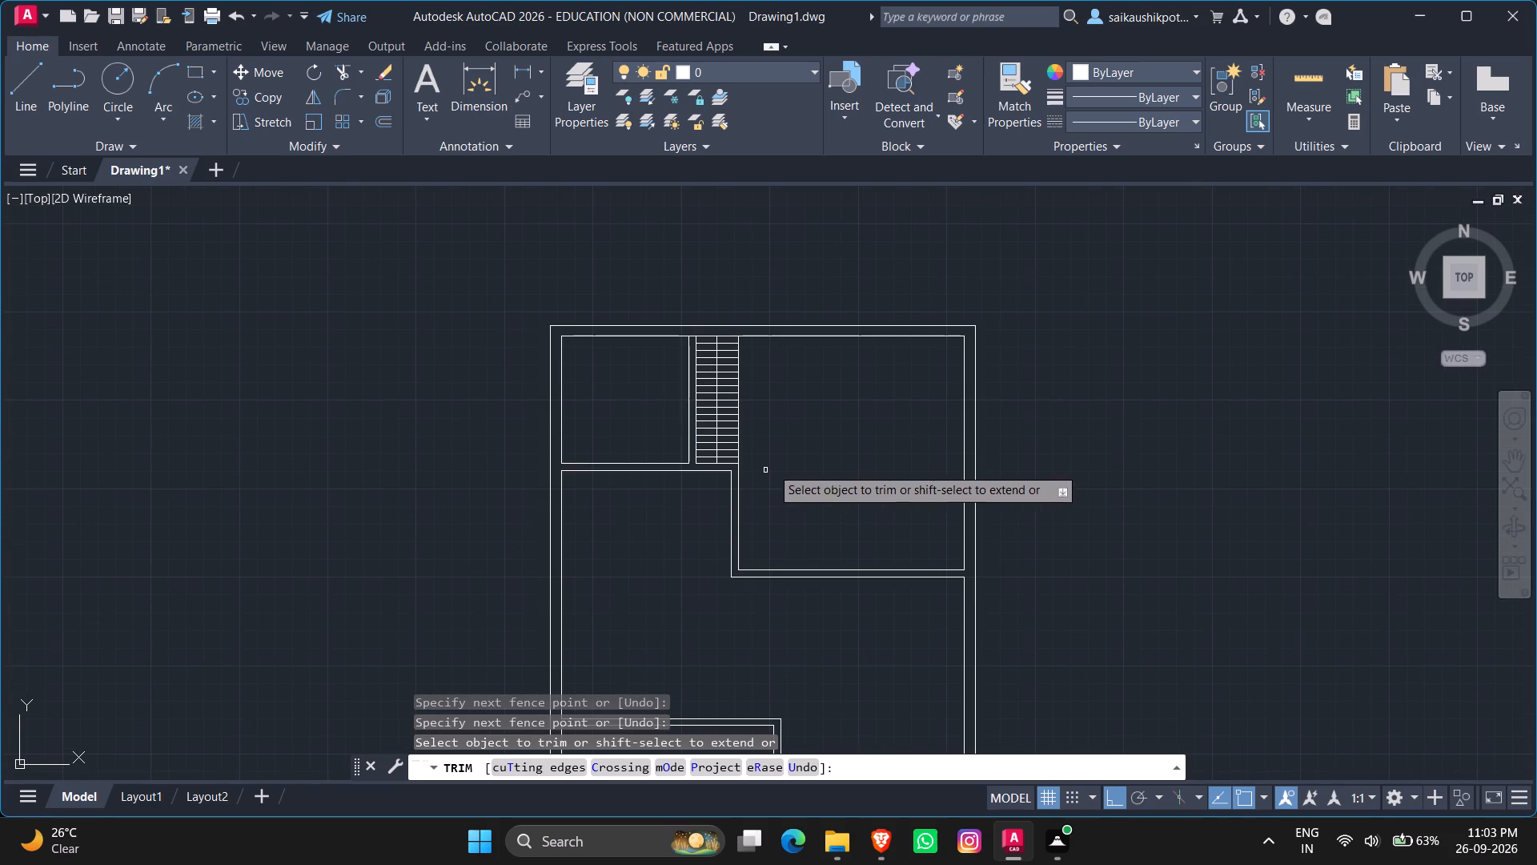
Offset the left inner wall line of the middle space 2' inward between the two horizontal partitions.
key("Escape")
key("Escape")
scroll(873, 329, "down", 3)
scroll(845, 463, "up", 3)
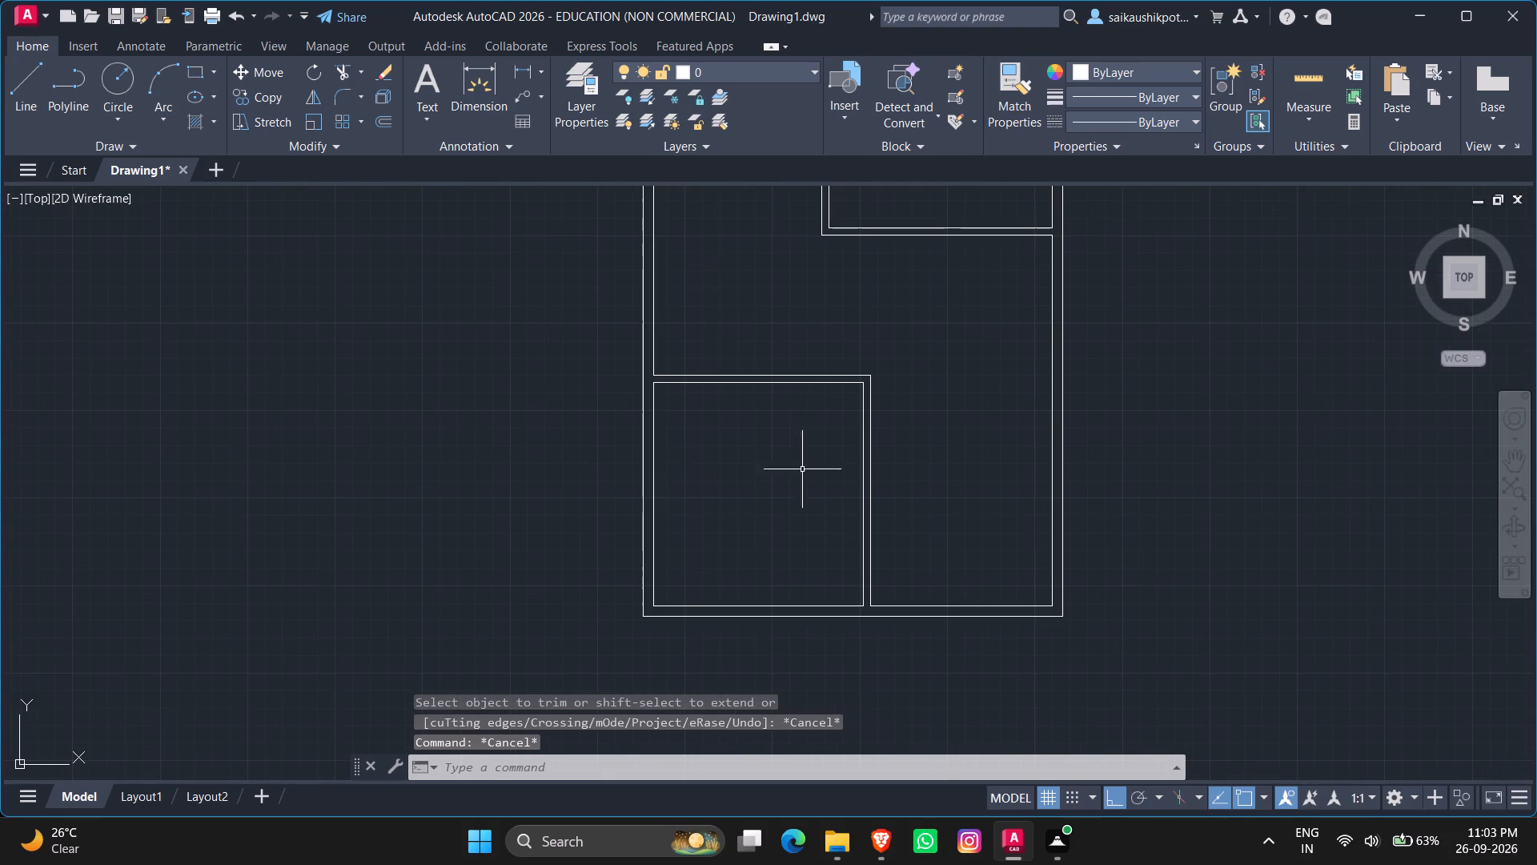
scroll(793, 449, "down", 1)
key("o")
key("Return")
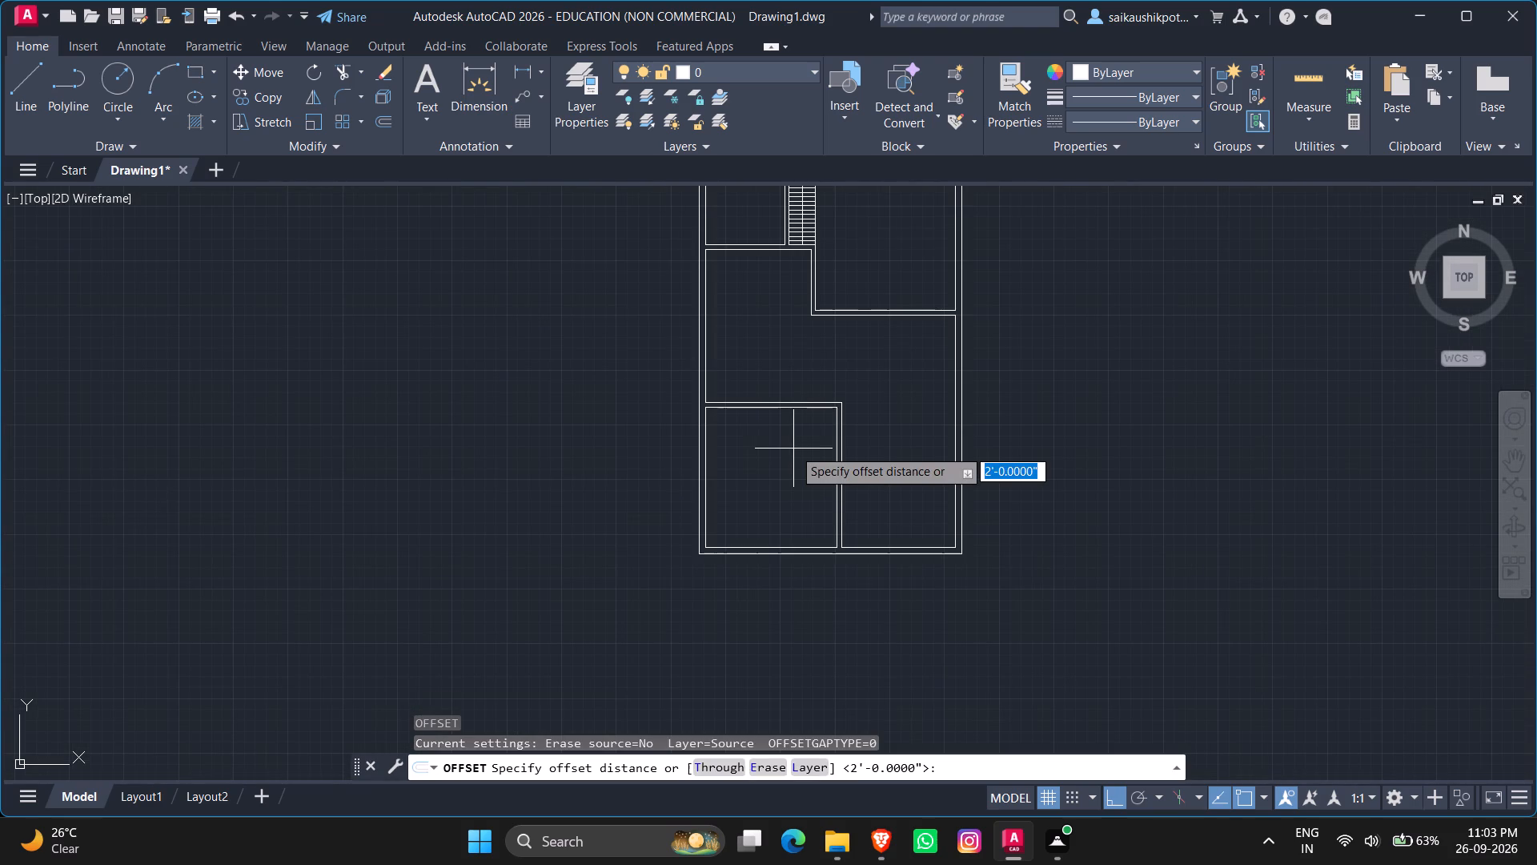
type("2'")
key("Return")
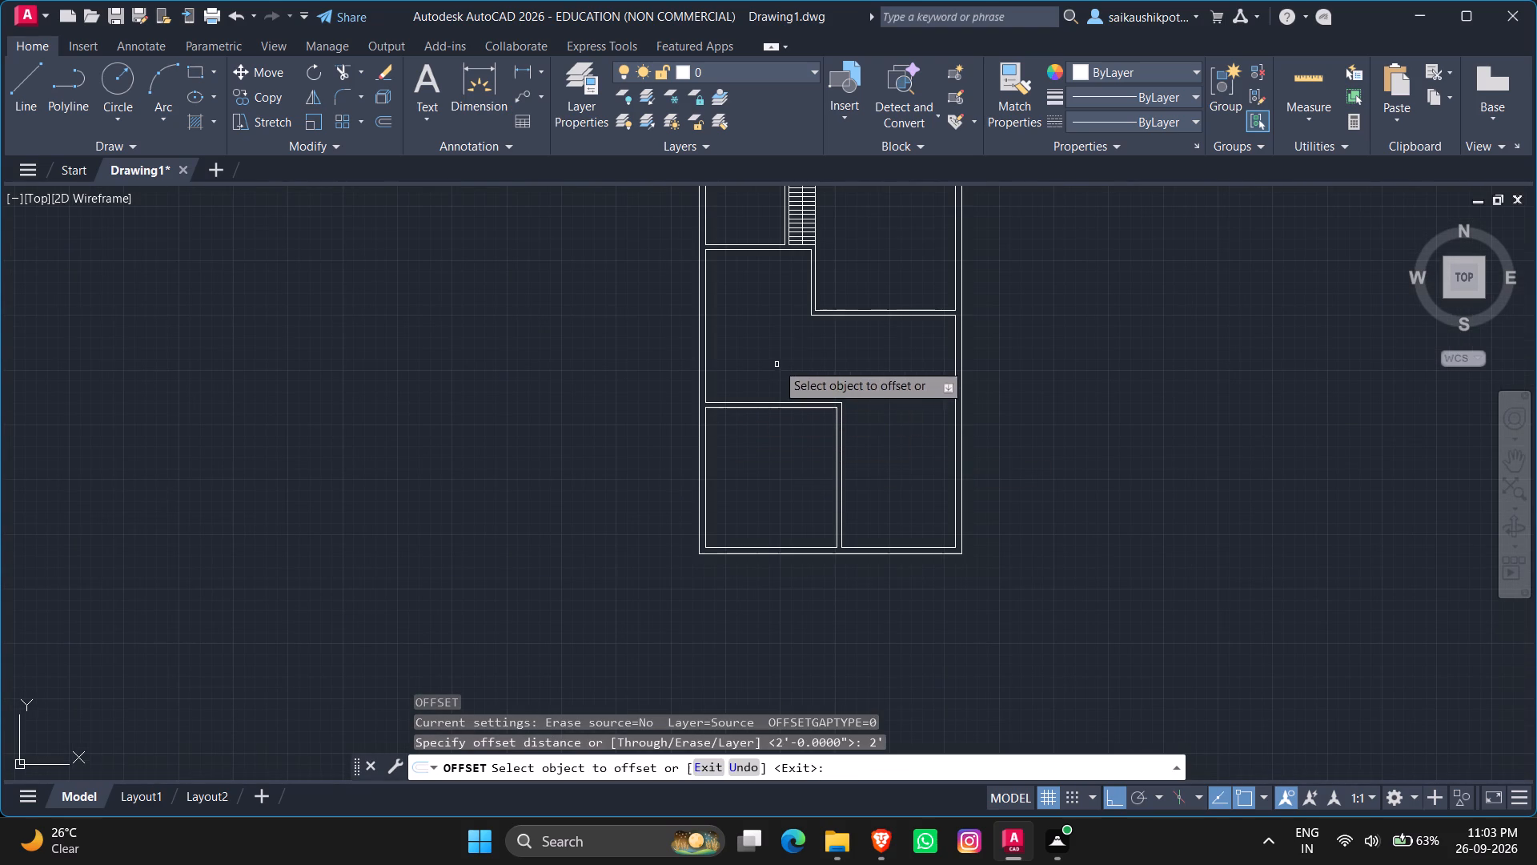
left_click(706, 355)
left_click(816, 392)
key("Escape")
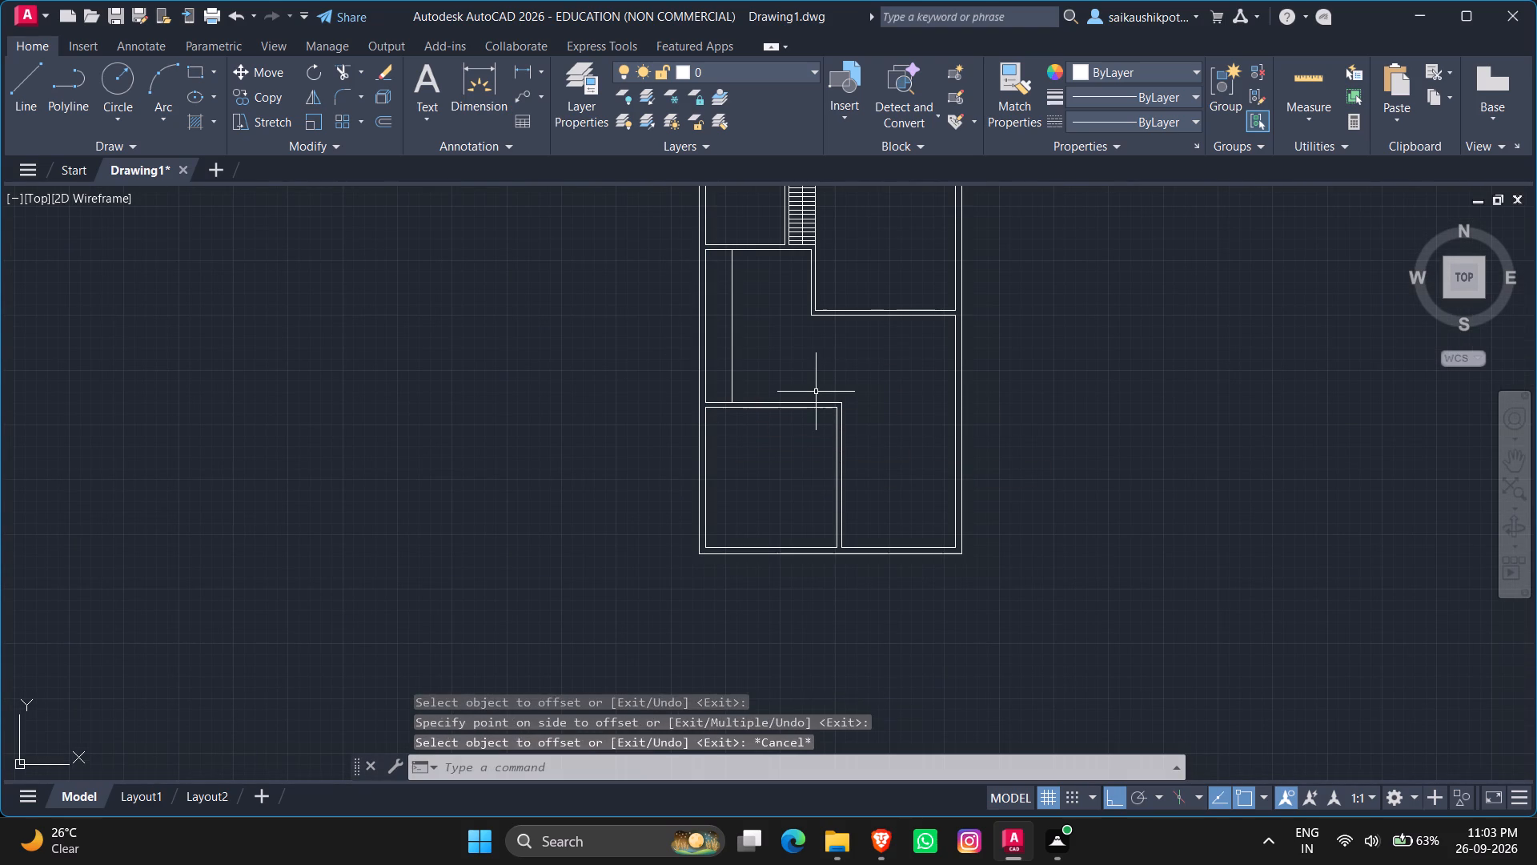
key("Escape")
Examine the new offset line and the room layout across the whole floor plan.
scroll(813, 416, "down", 2)
scroll(788, 376, "up", 5)
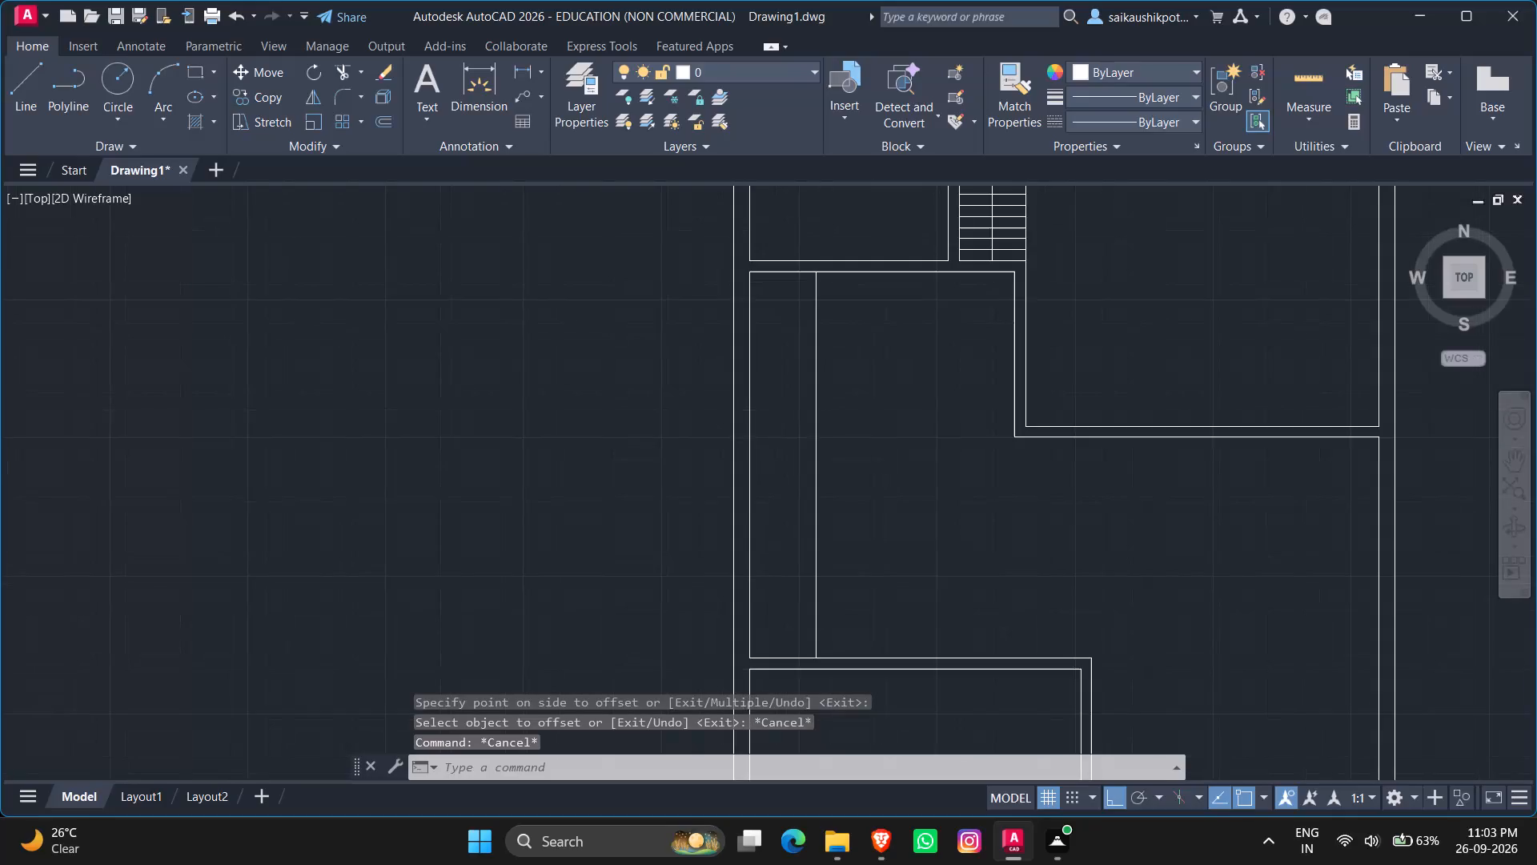
scroll(760, 363, "up", 1)
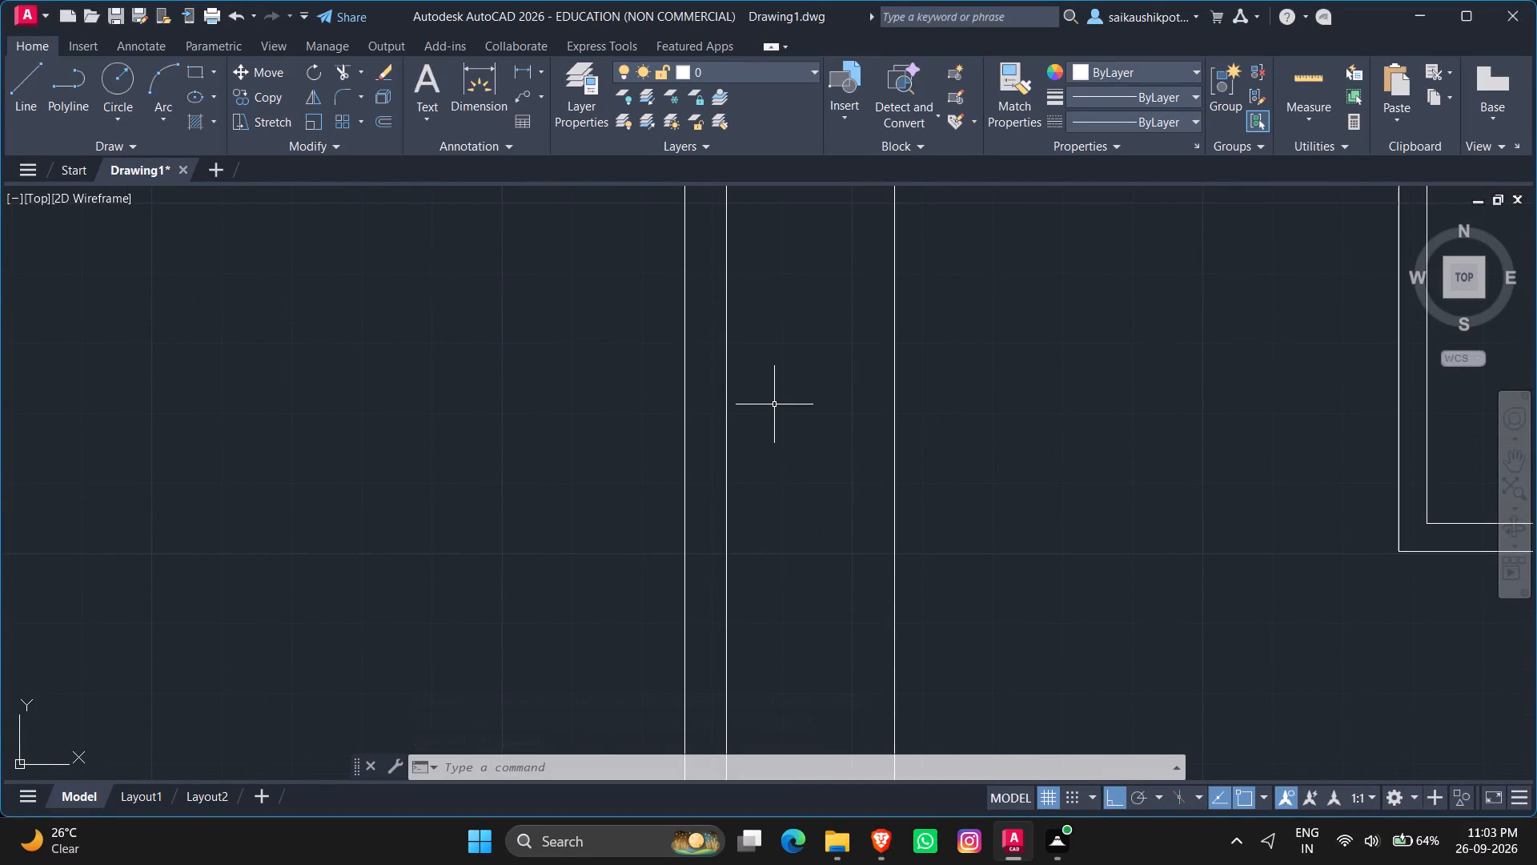
scroll(793, 406, "down", 3)
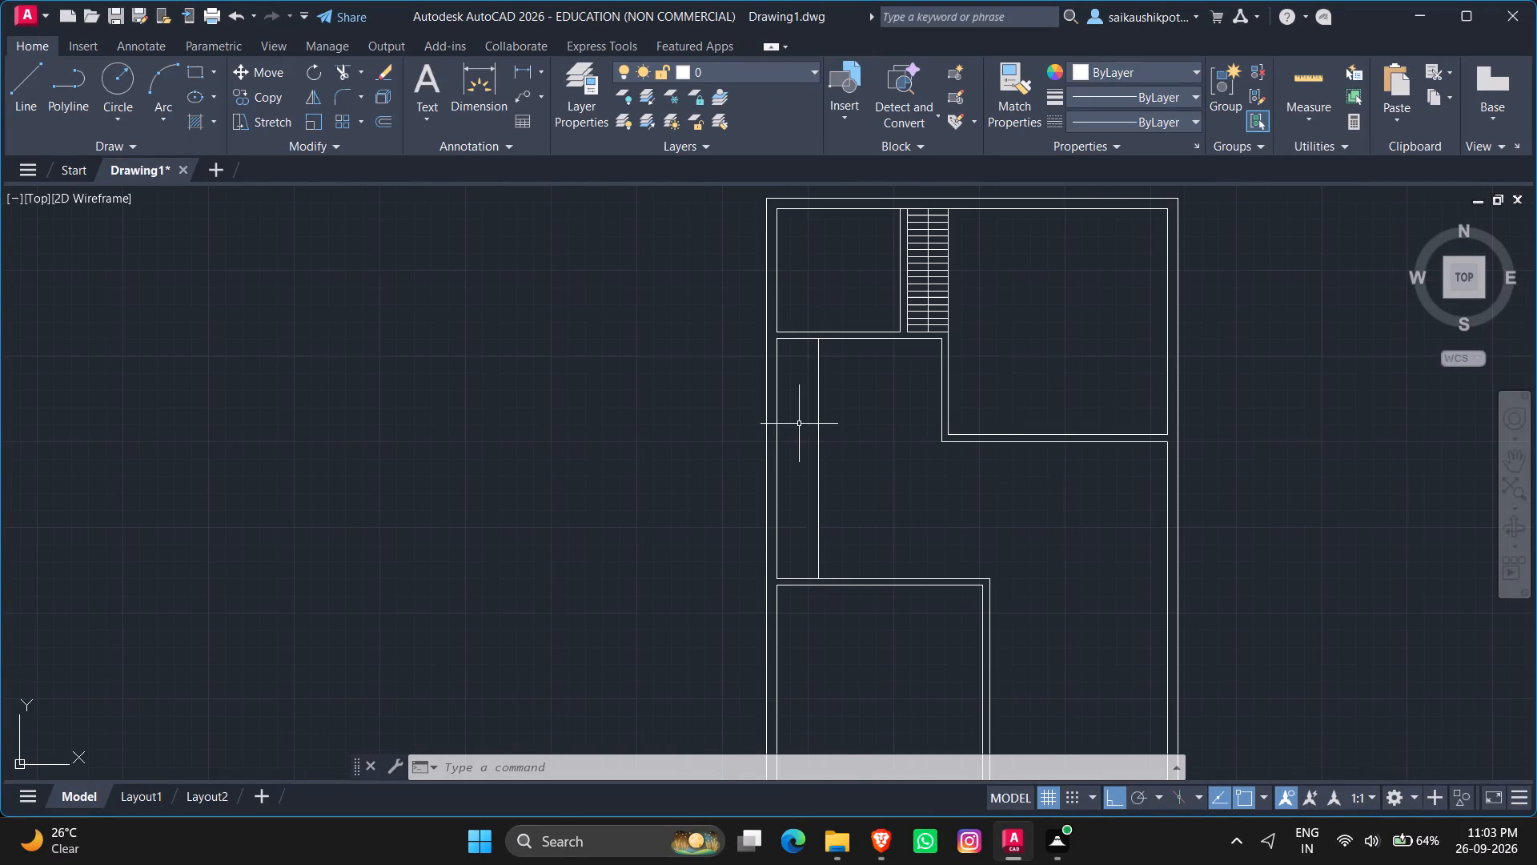
scroll(850, 419, "up", 2)
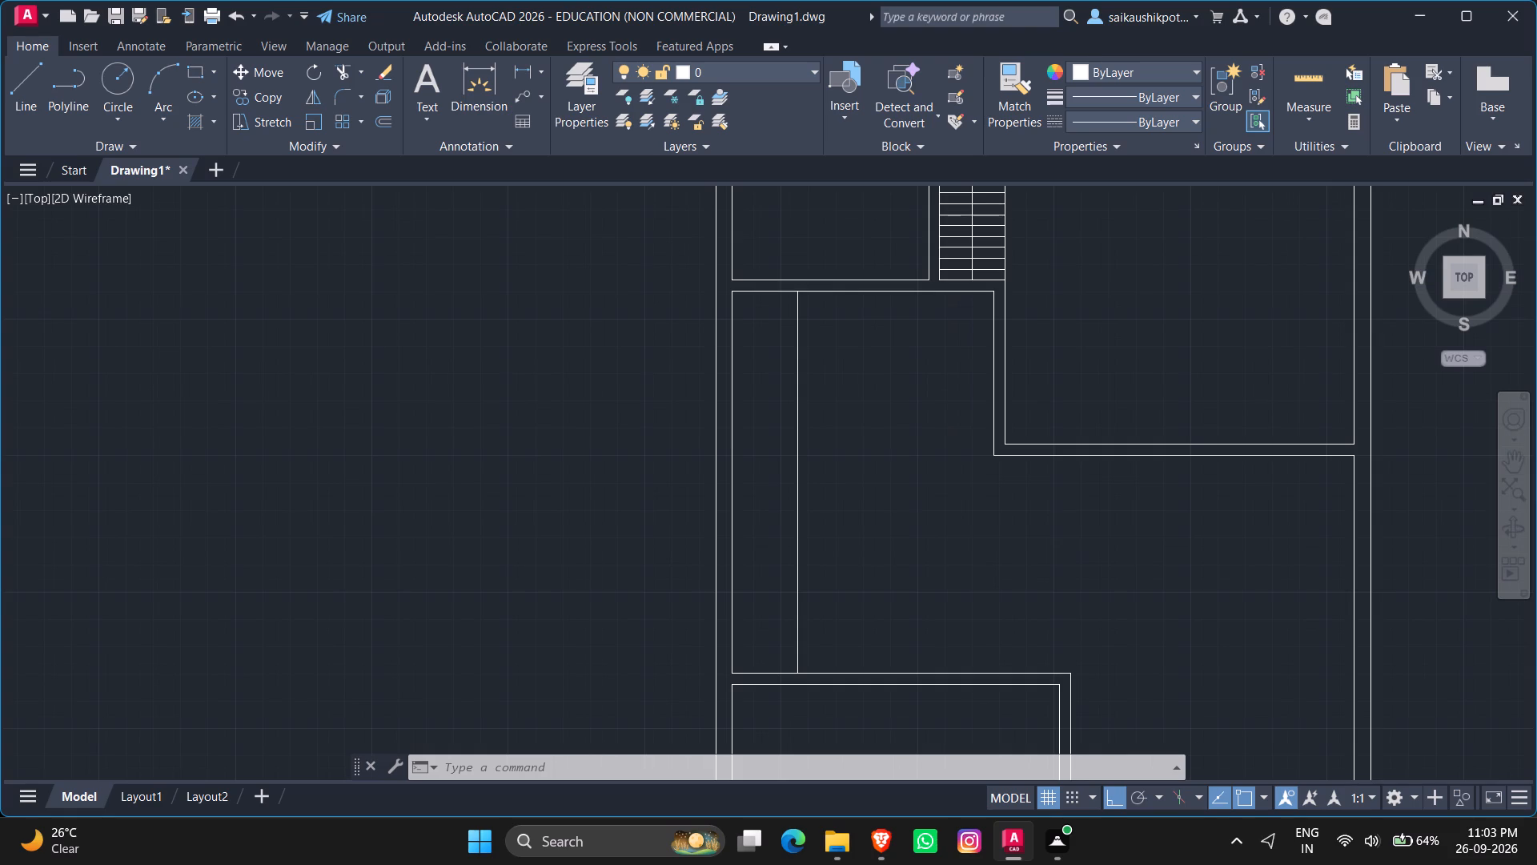
scroll(850, 419, "down", 2)
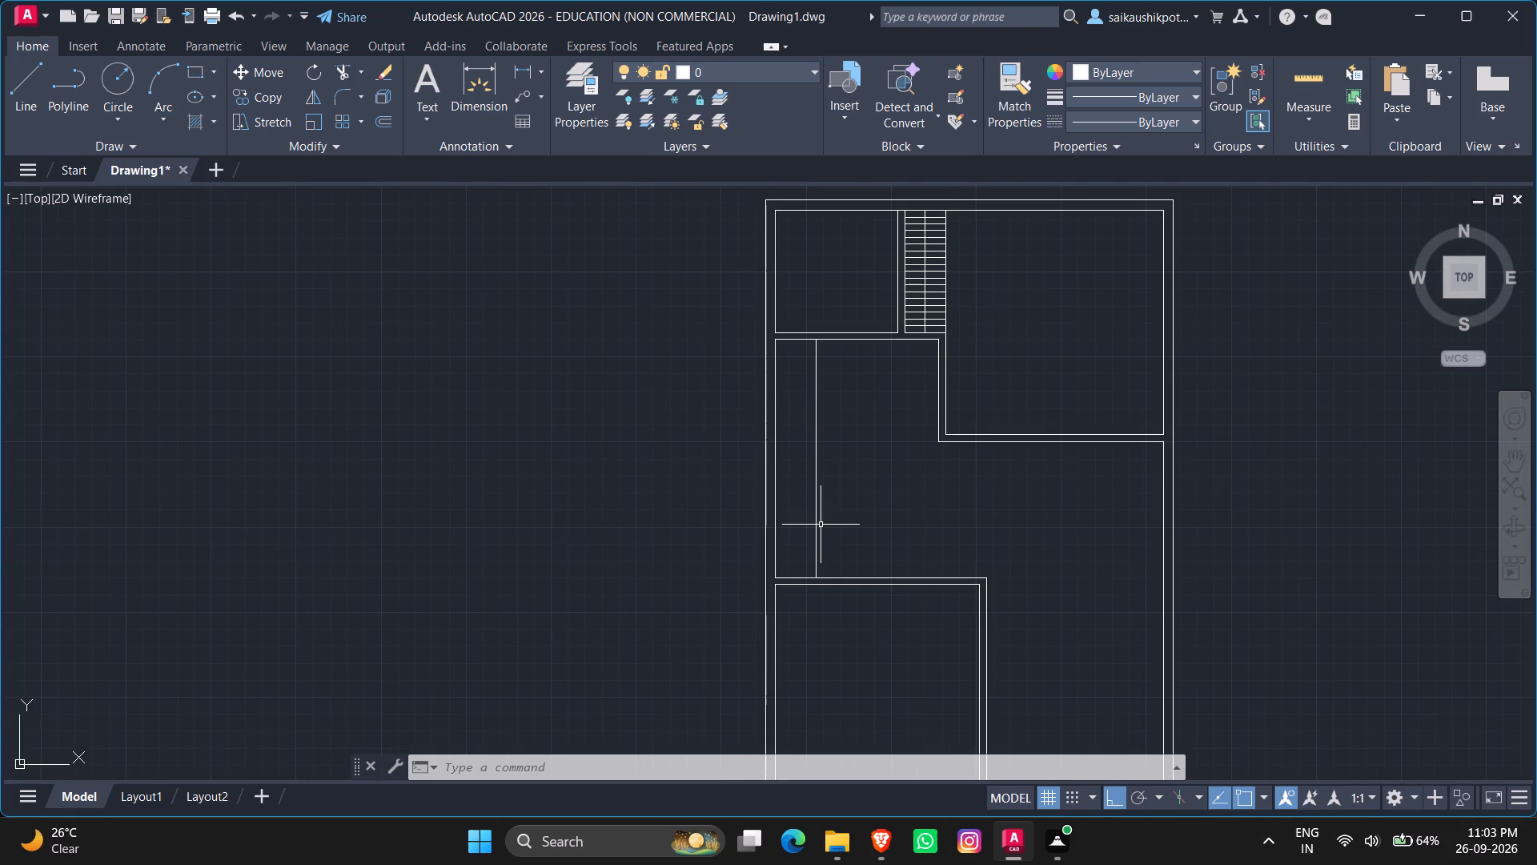
scroll(895, 503, "down", 1)
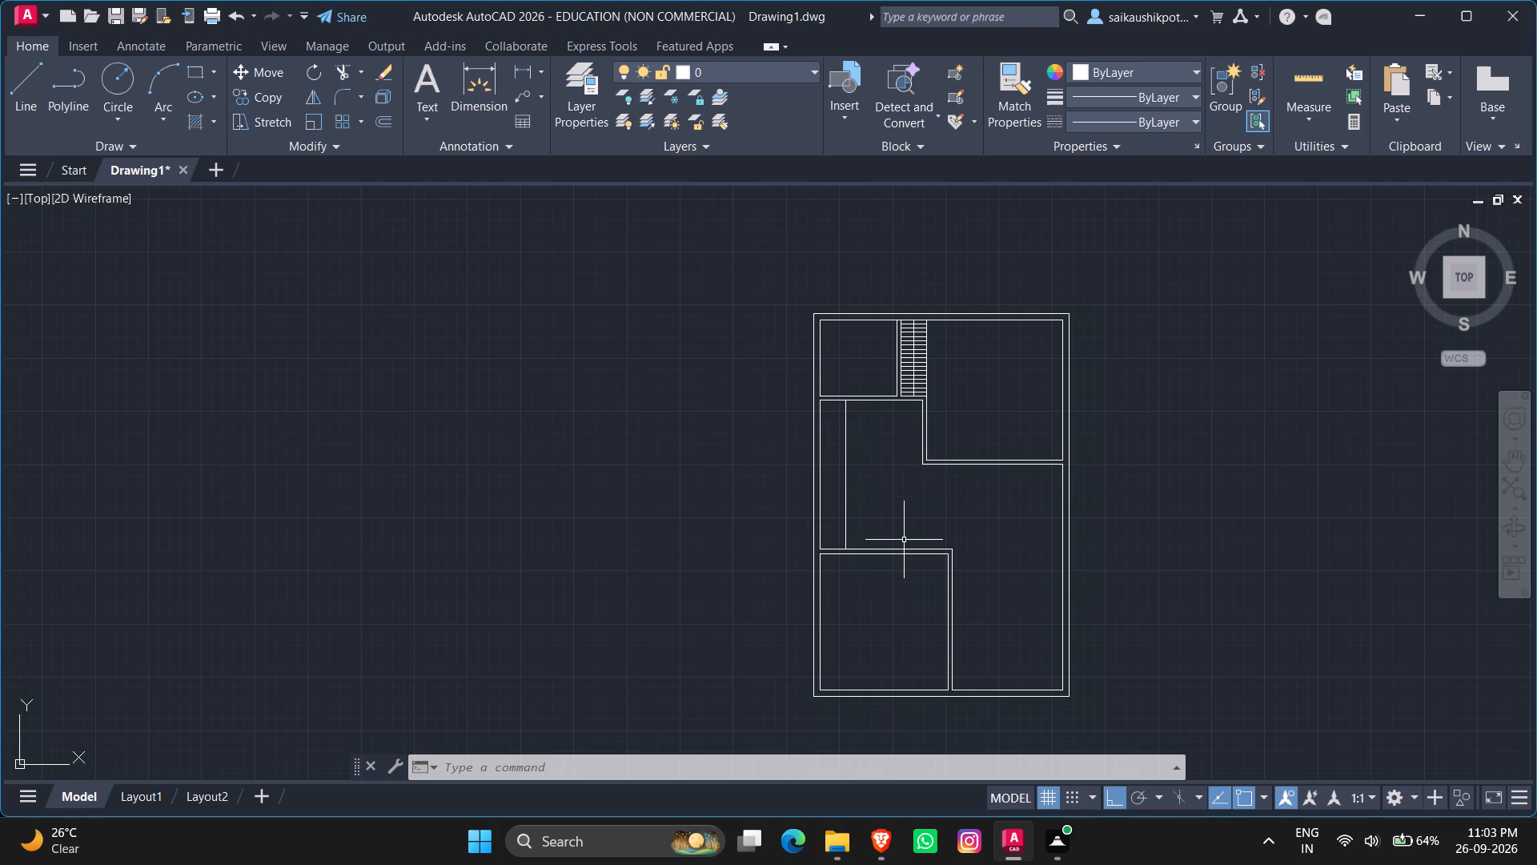
scroll(924, 528, "down", 2)
scroll(935, 564, "up", 2)
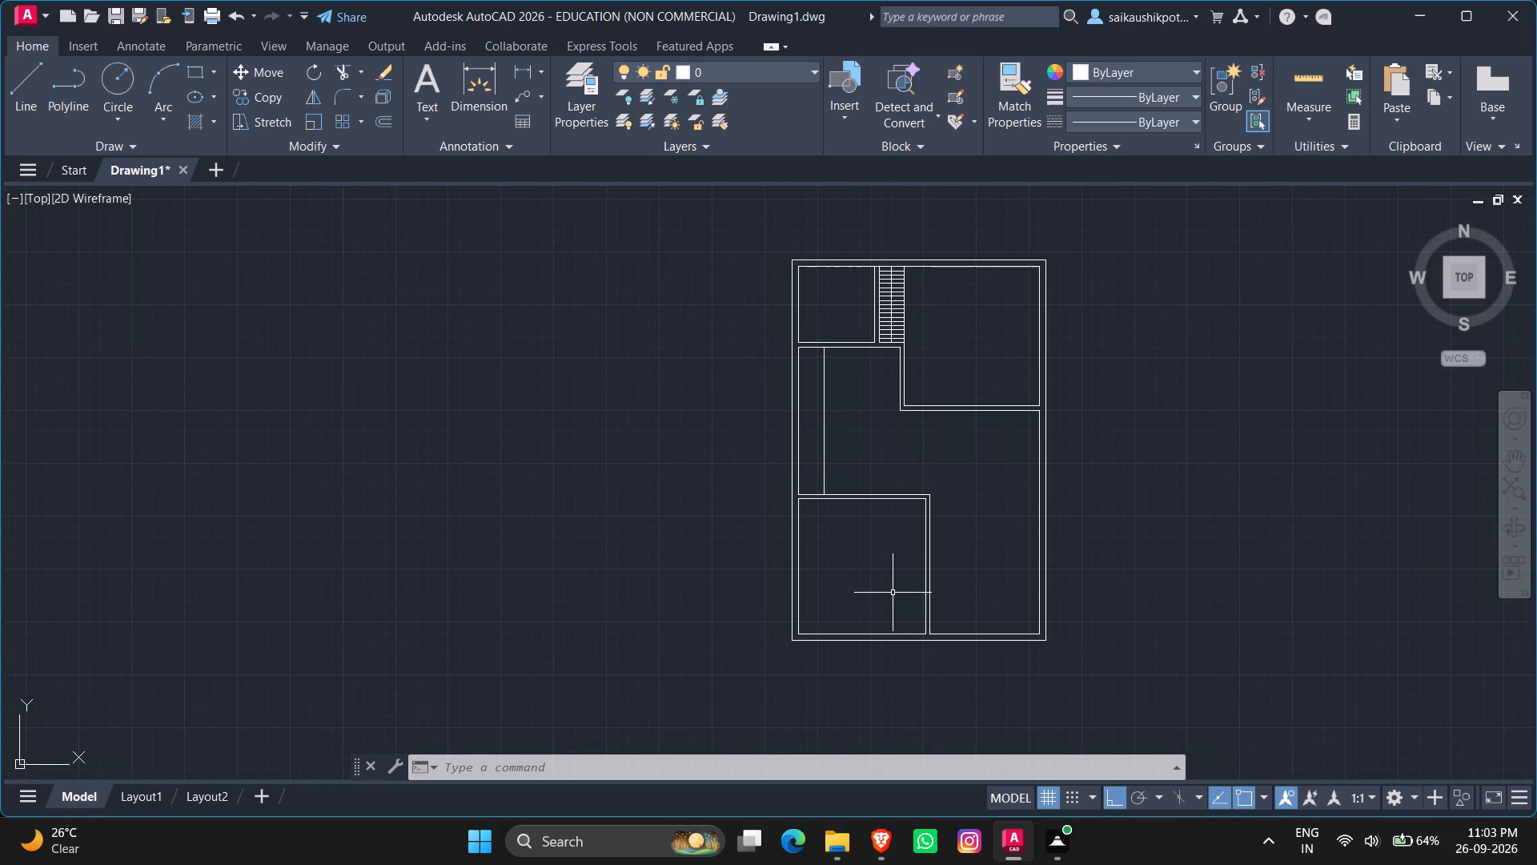
scroll(906, 561, "up", 2)
scroll(941, 489, "up", 1)
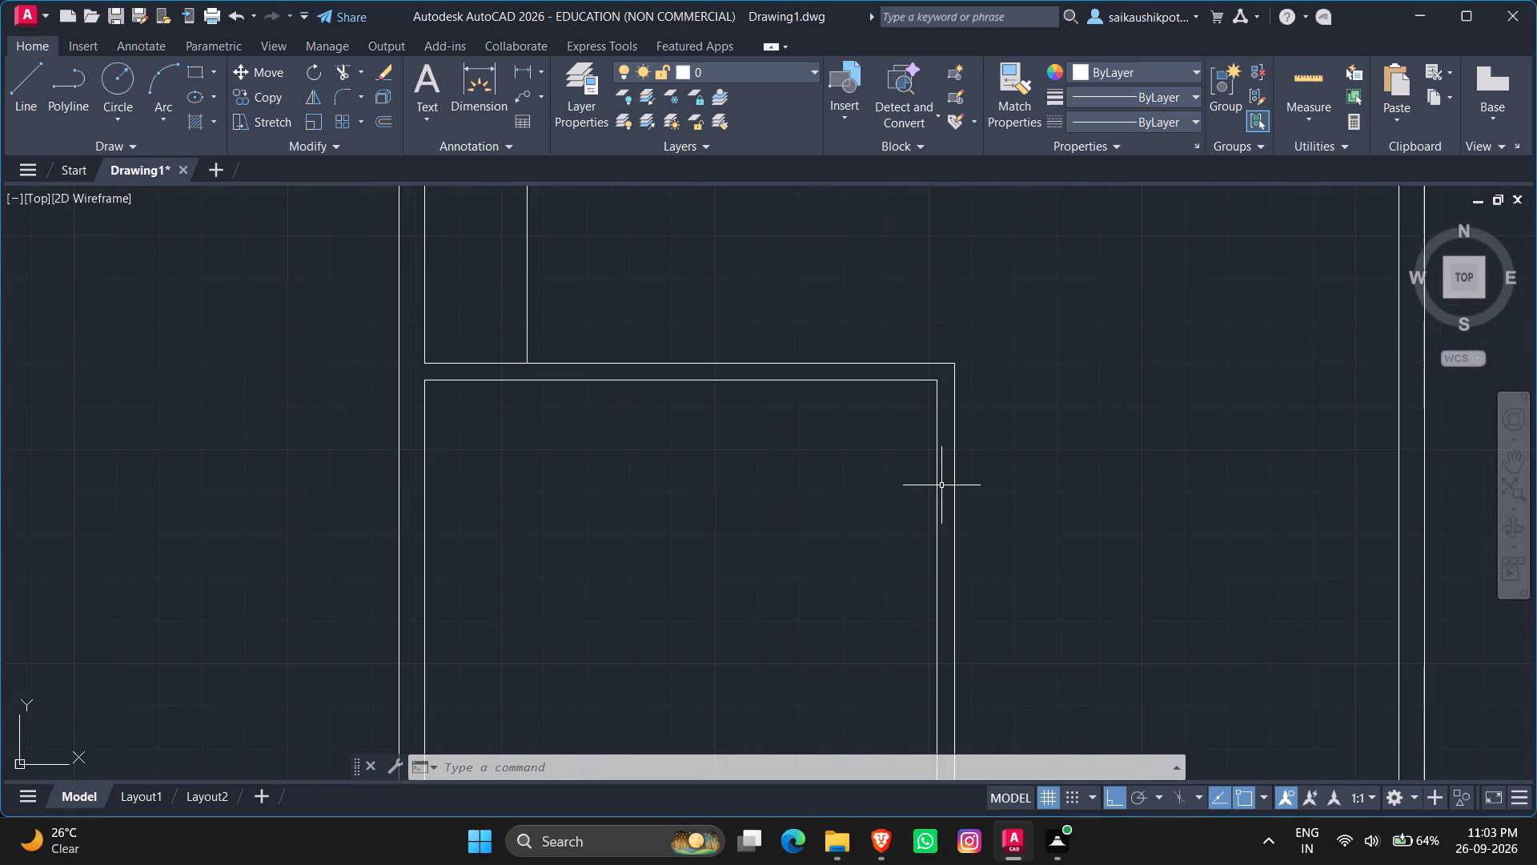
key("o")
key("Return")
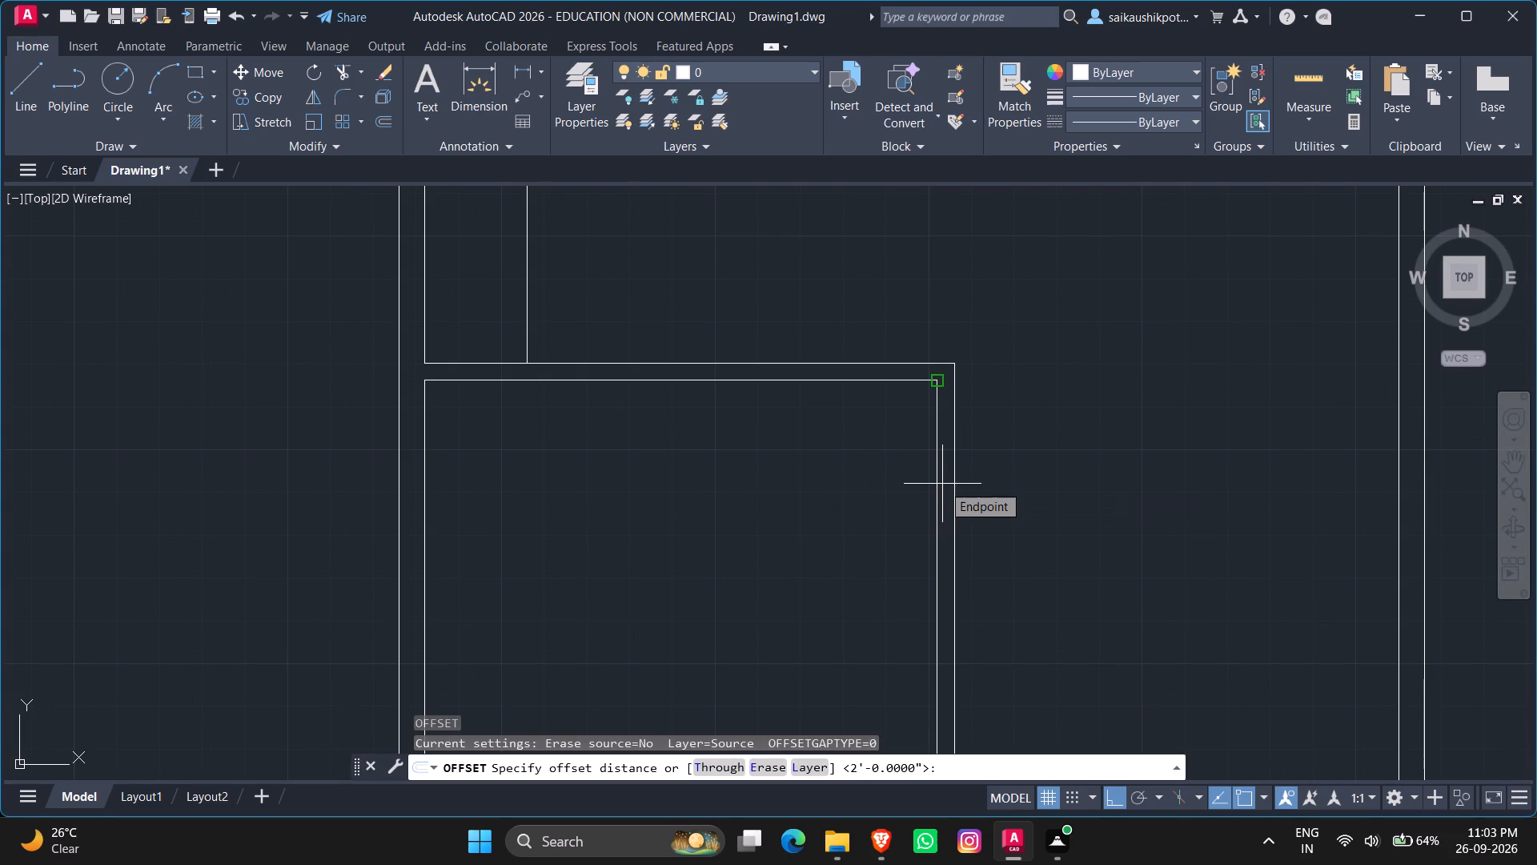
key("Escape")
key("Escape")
Draw a horizontal line about 10" long across the lower-left room's vertical partition, just below its top corner.
key("l")
key("Return")
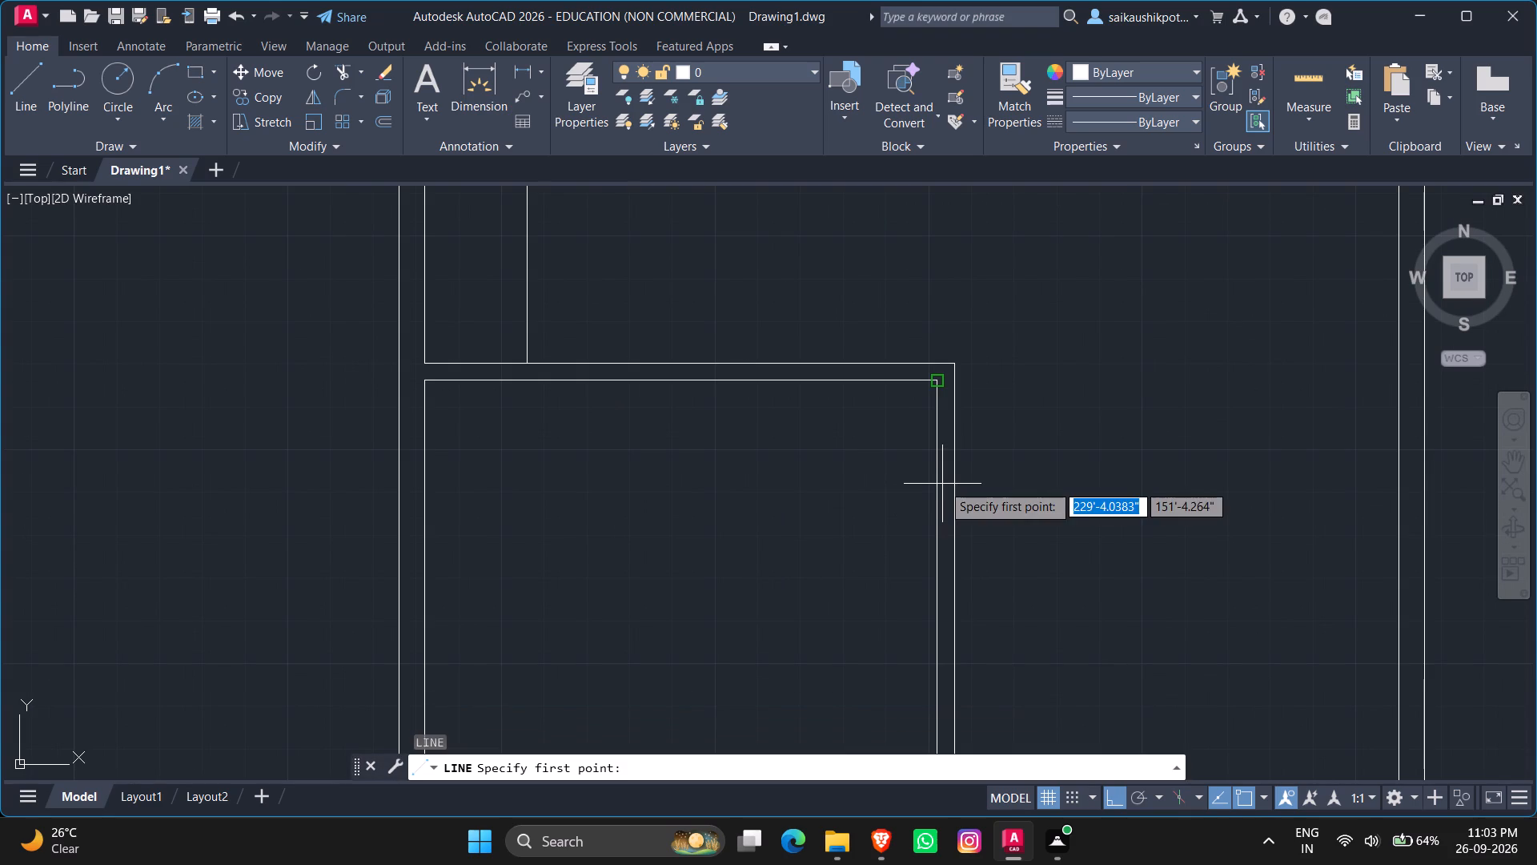
scroll(950, 491, "up", 3)
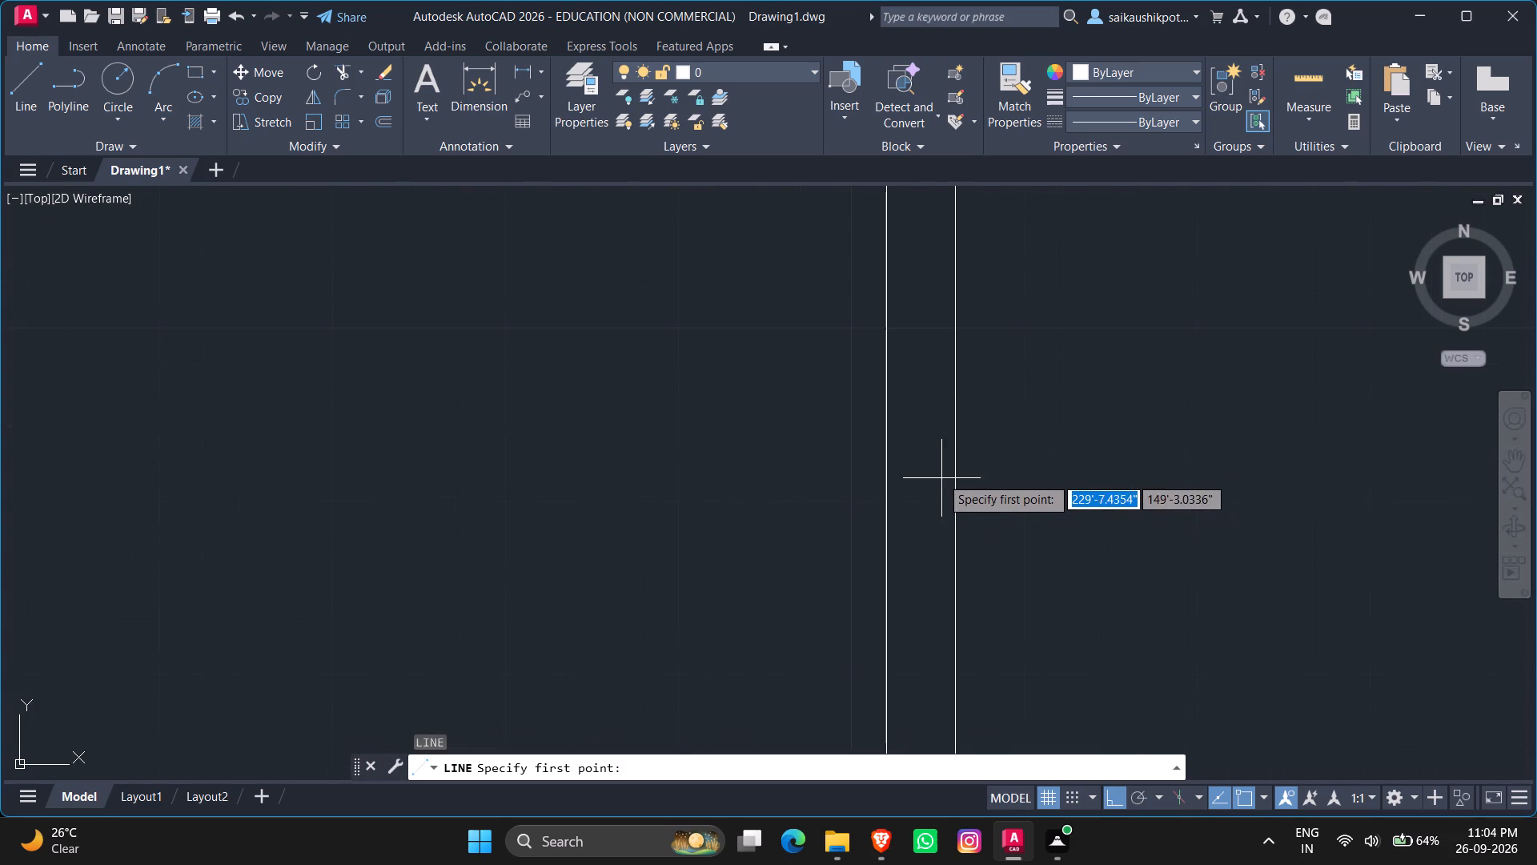
scroll(935, 486, "down", 2)
scroll(895, 361, "down", 2)
scroll(895, 361, "up", 3)
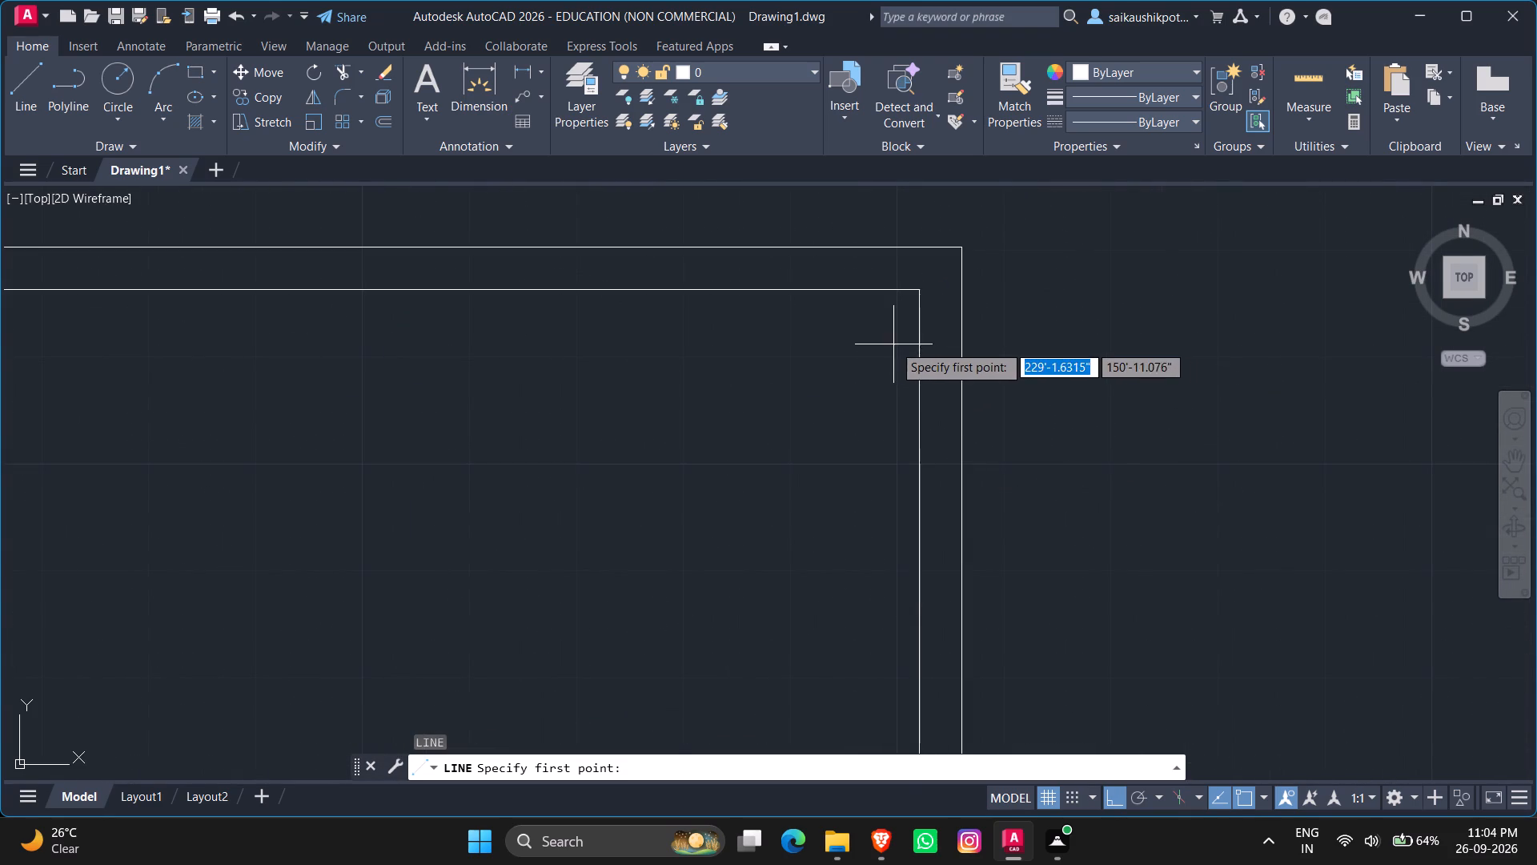
scroll(893, 344, "up", 2)
left_click(917, 332)
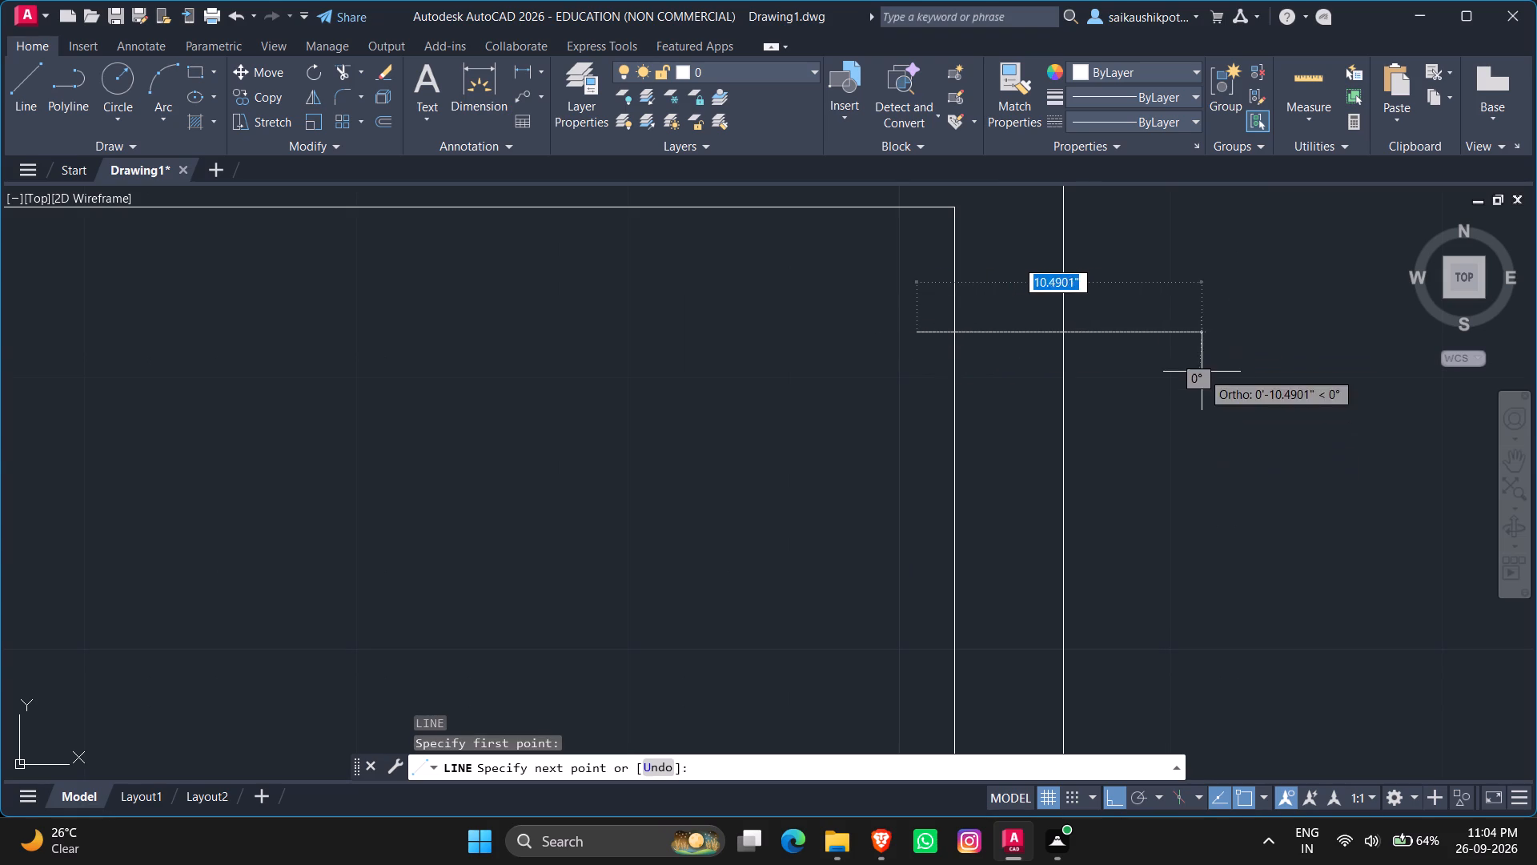
left_click(1198, 346)
key("Escape")
Trim both overhanging ends of the short horizontal line so it spans only the partition's thickness.
type("trr")
key("BackSpace")
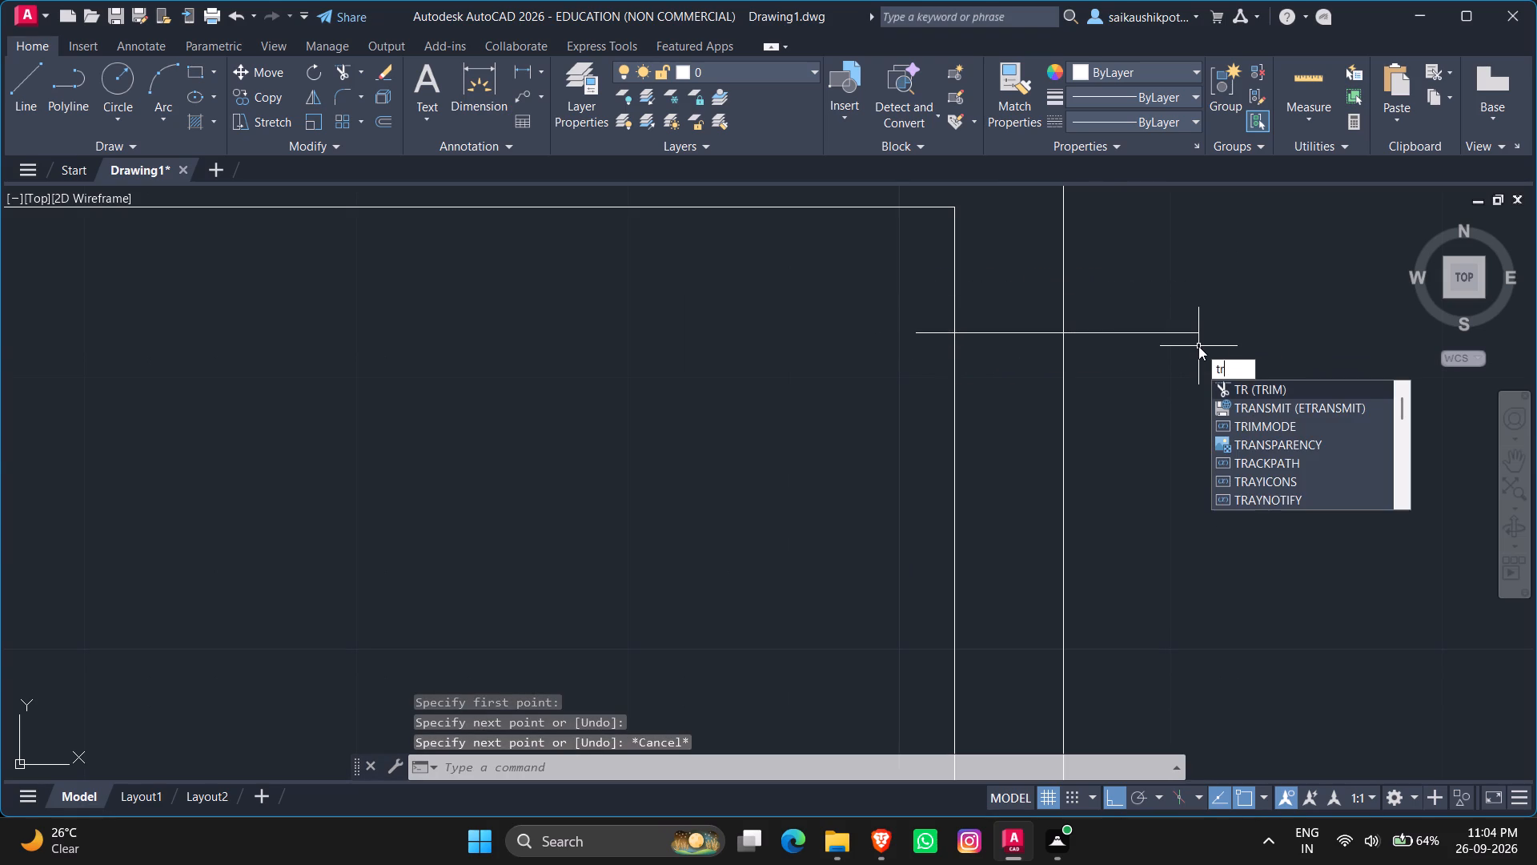
key("Return")
key("Return")
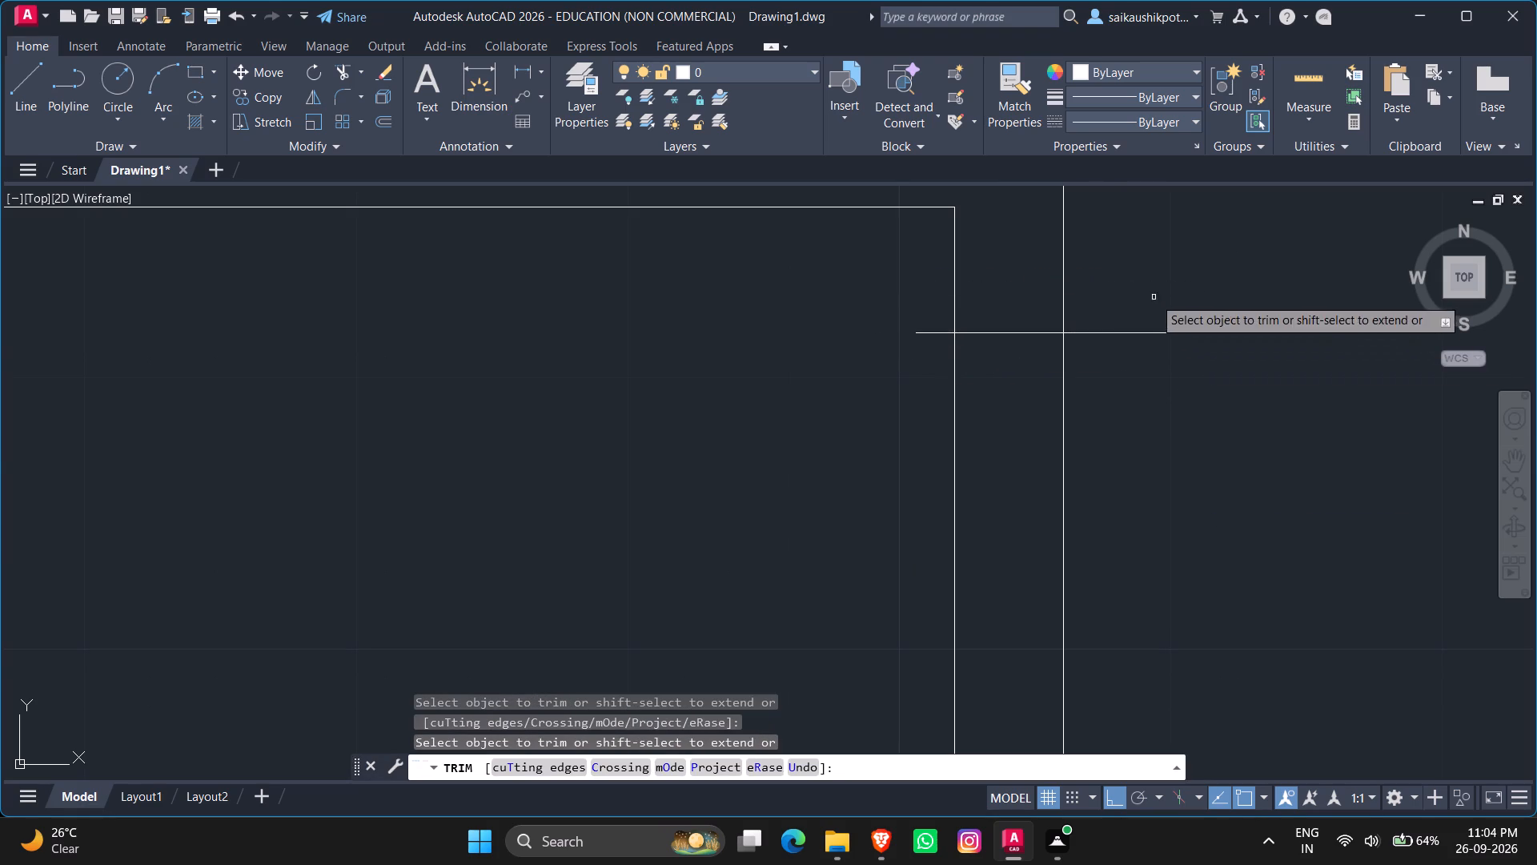
left_click_drag(1154, 297, 1158, 329)
left_click(1182, 450)
left_click(915, 344)
left_click(921, 329)
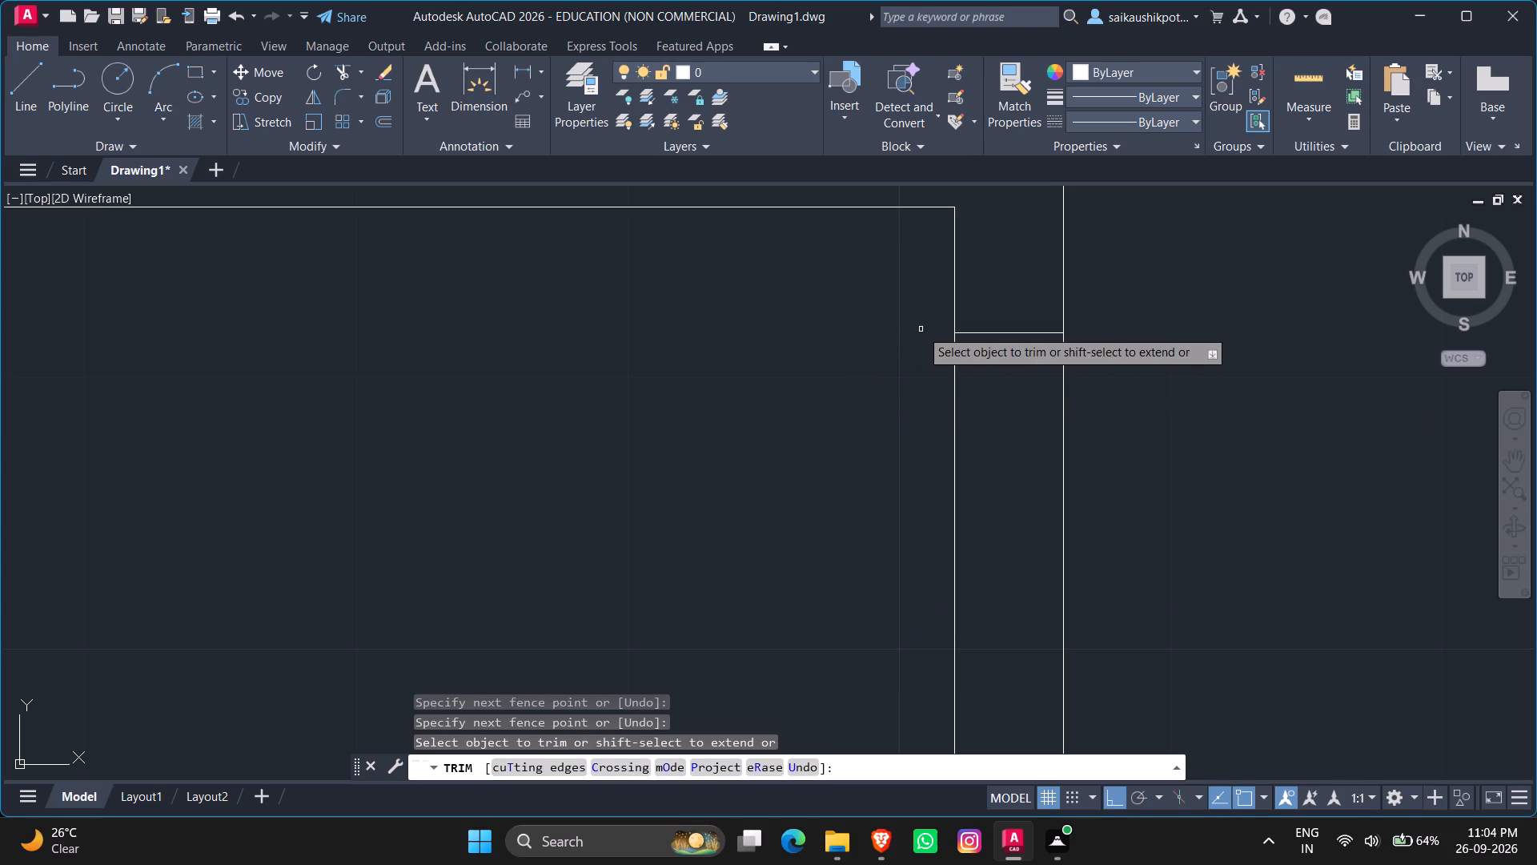
key("Escape")
key("Escape")
key("Escape")
Offset the short line across the partition 3' downward to mark the other side of the door opening.
key("o")
key("Return")
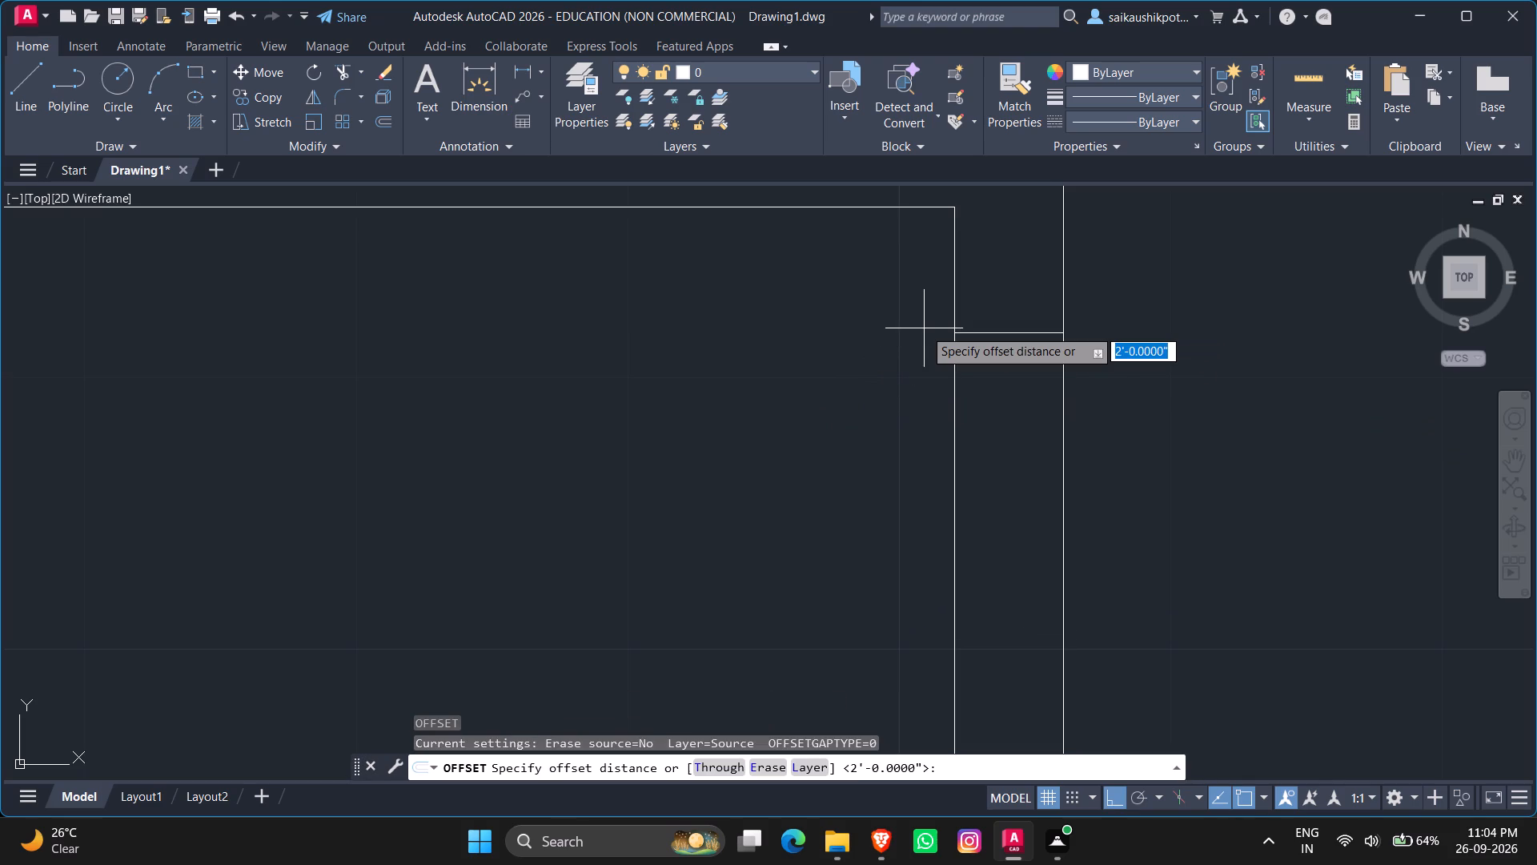
type("3'")
key("Return")
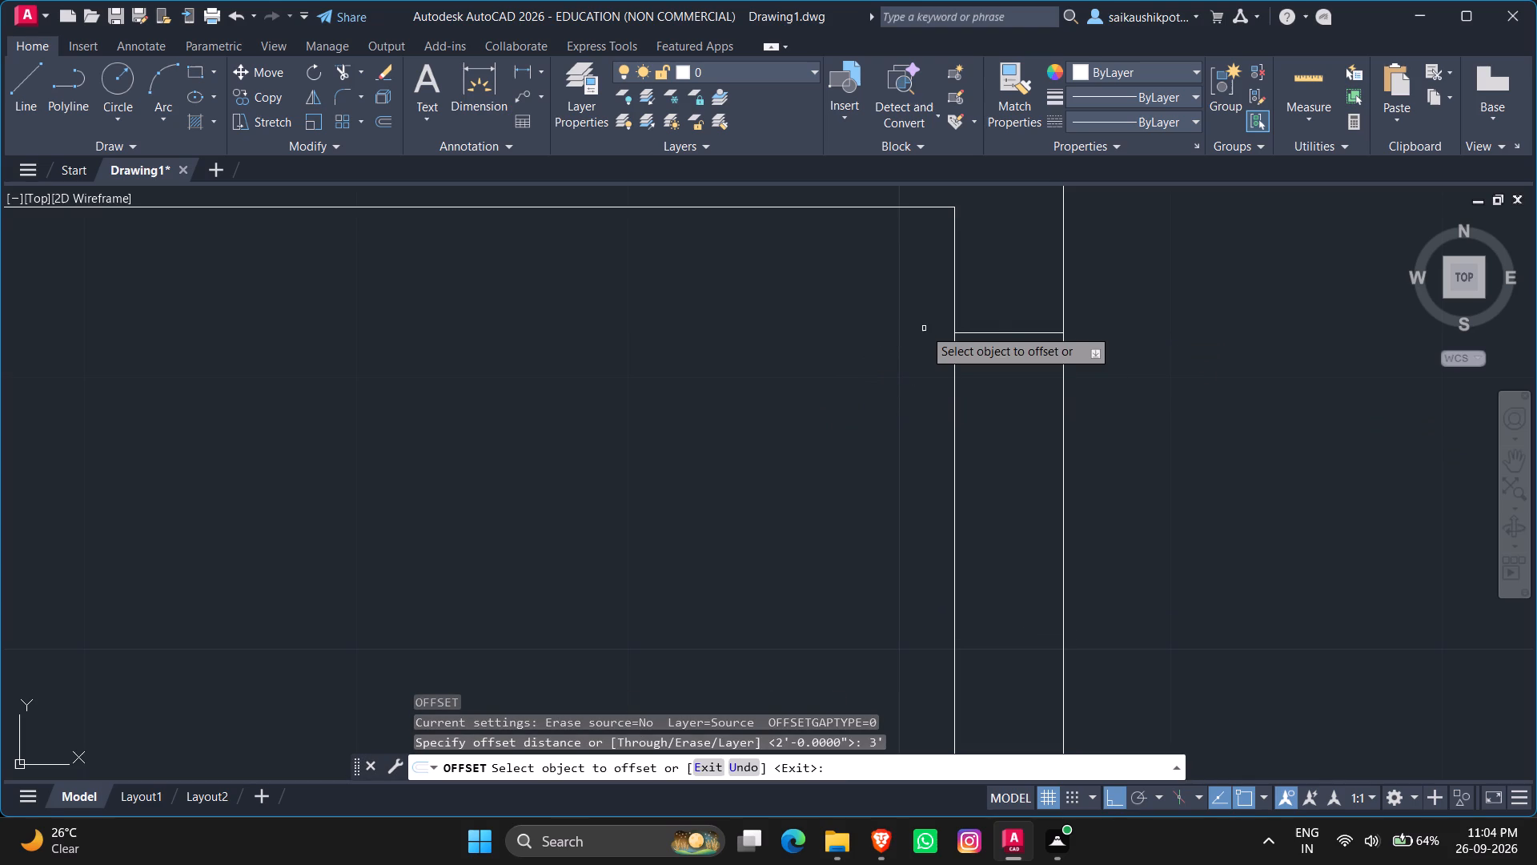
scroll(1010, 343, "down", 2)
left_click(1005, 340)
left_click(1024, 456)
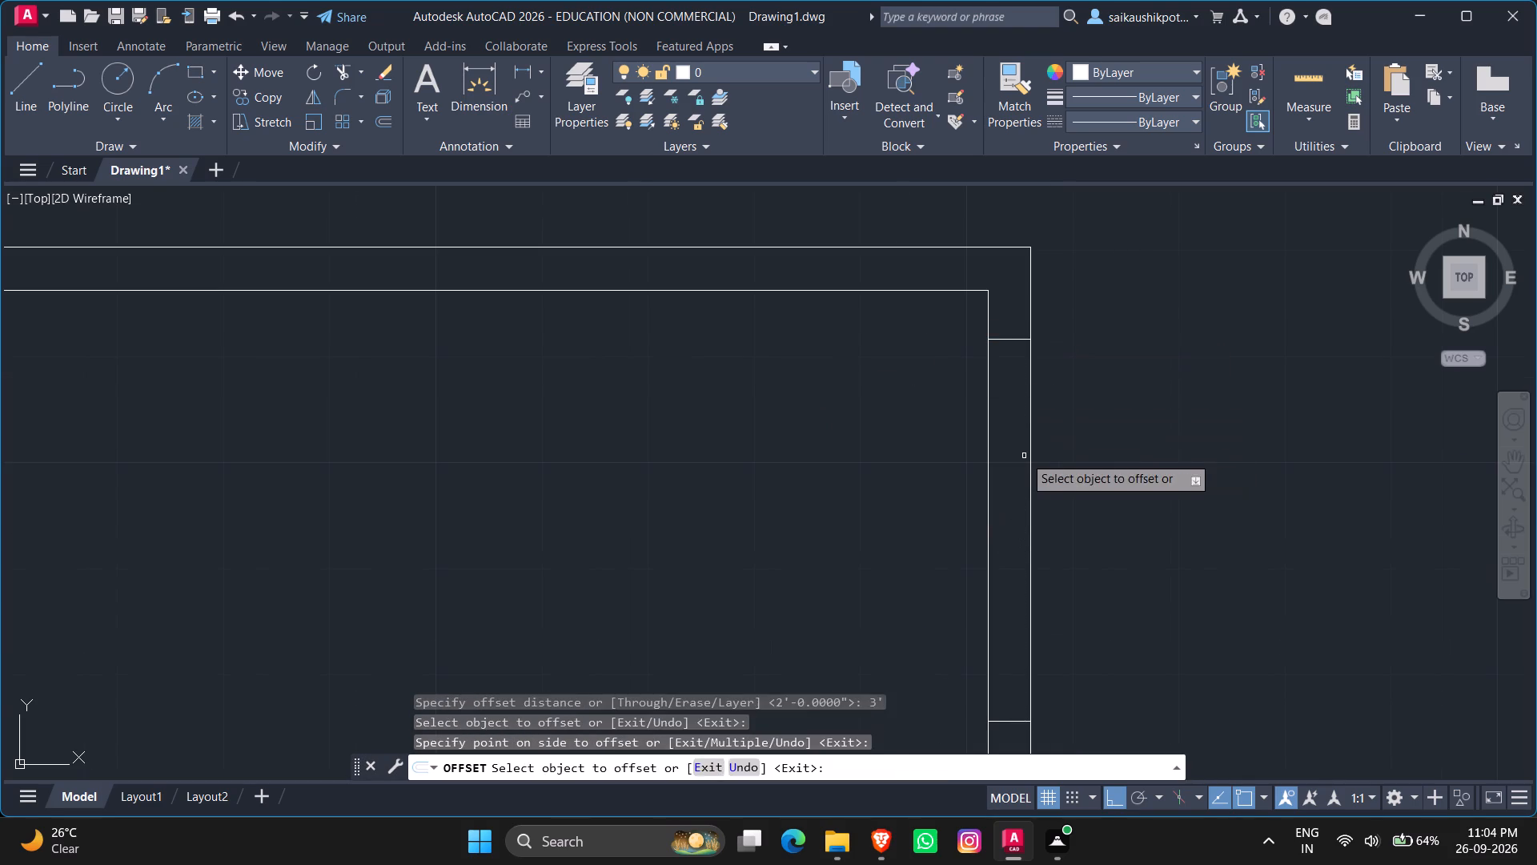
key("Escape")
Trim both vertical partition lines between the two short cross lines to open the lower-left room's doorway.
scroll(1100, 481, "down", 4)
scroll(1170, 534, "up", 2)
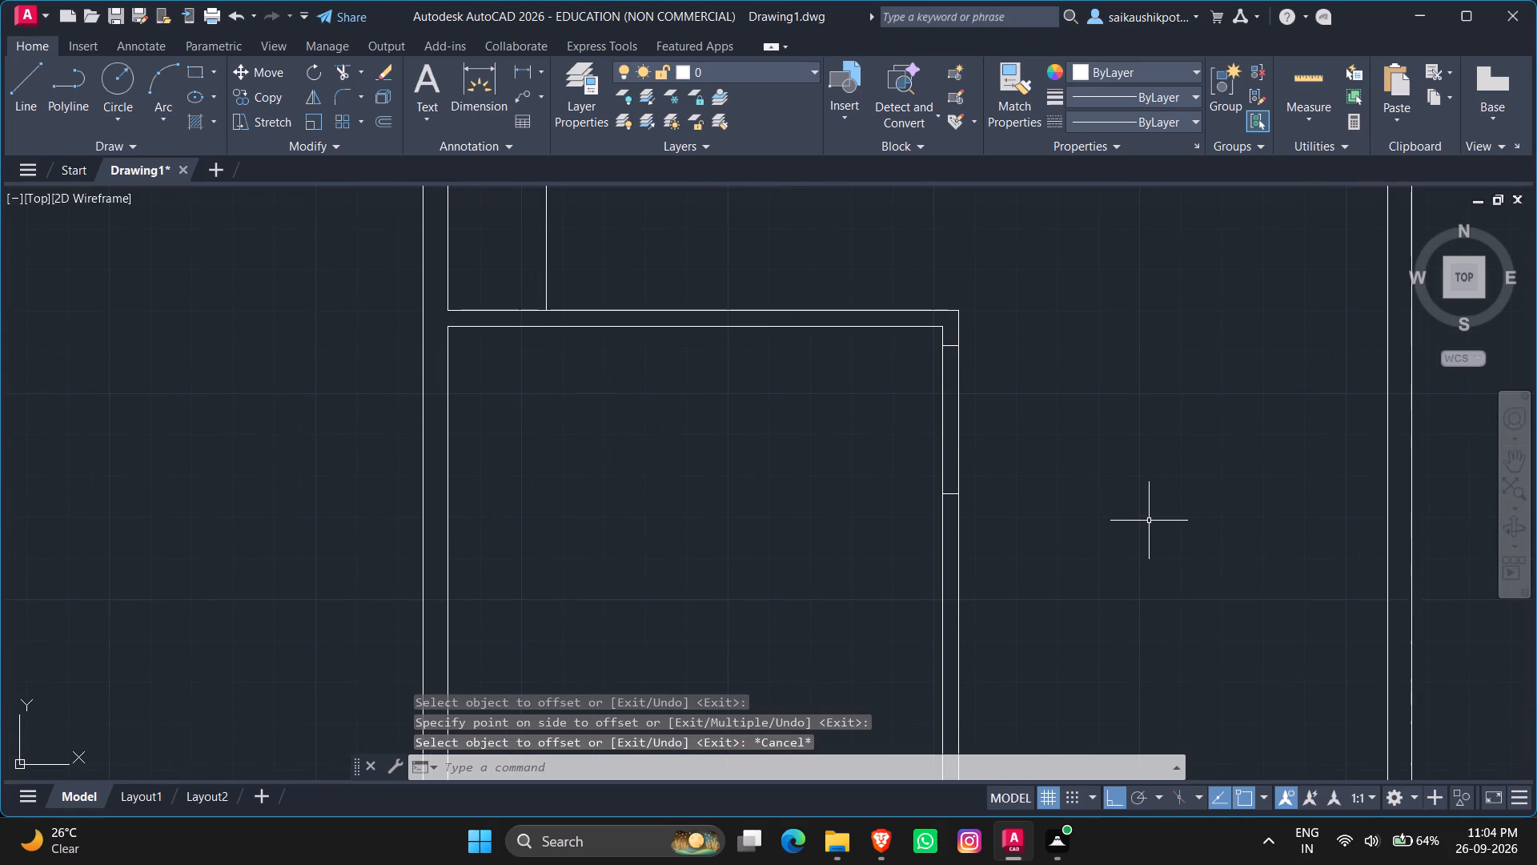
type("tr")
key("Return")
key("Return")
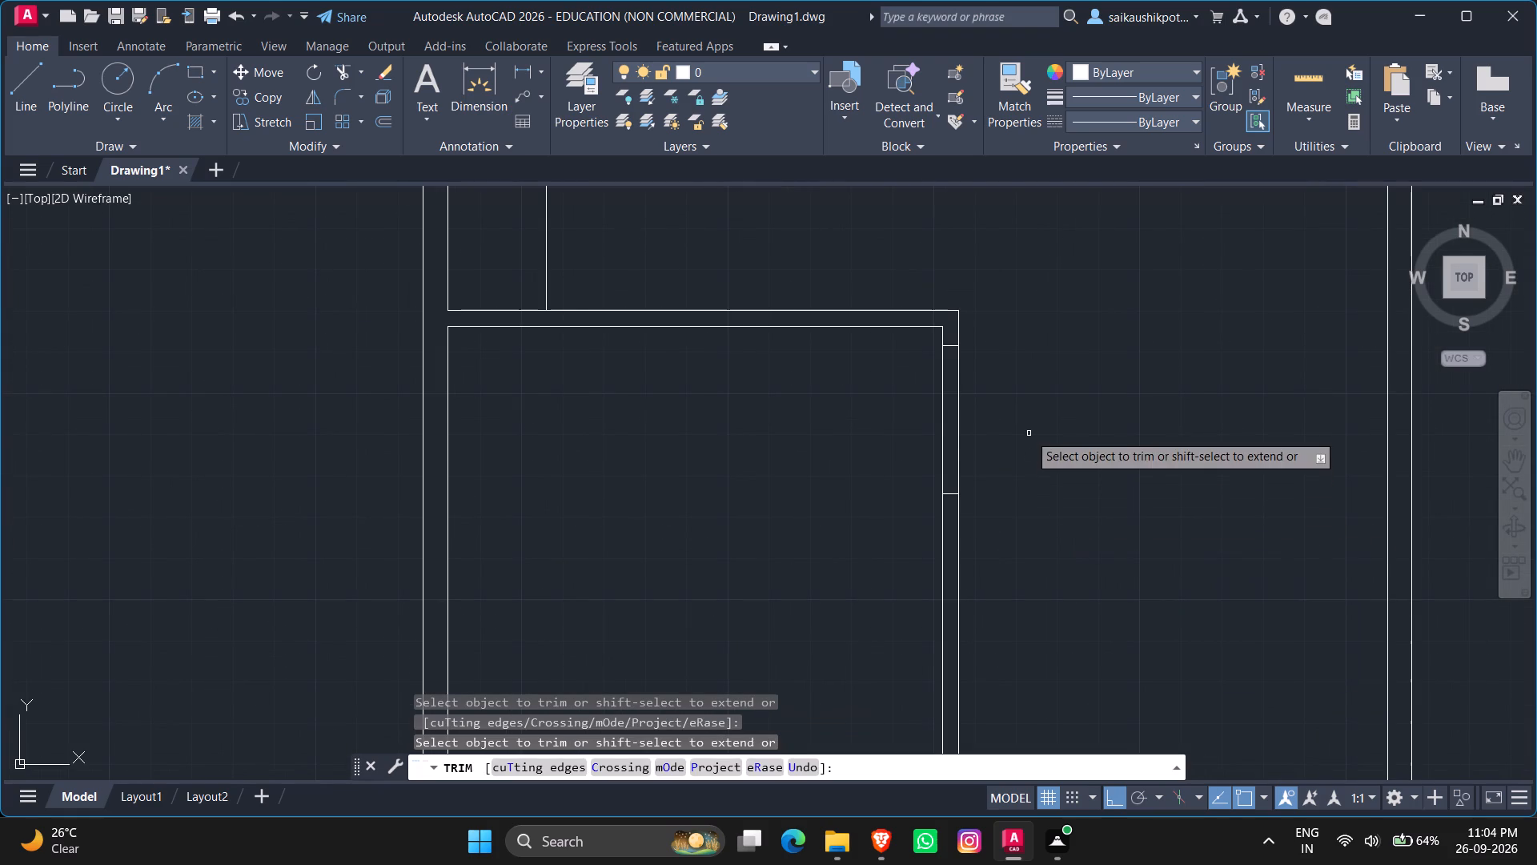
left_click(1029, 433)
left_click(855, 427)
key("Escape")
From the partition's inner corner below the doorway, draw connected lines 10" left, 3' down and about 1'-9" right across the partition.
scroll(989, 424, "down", 3)
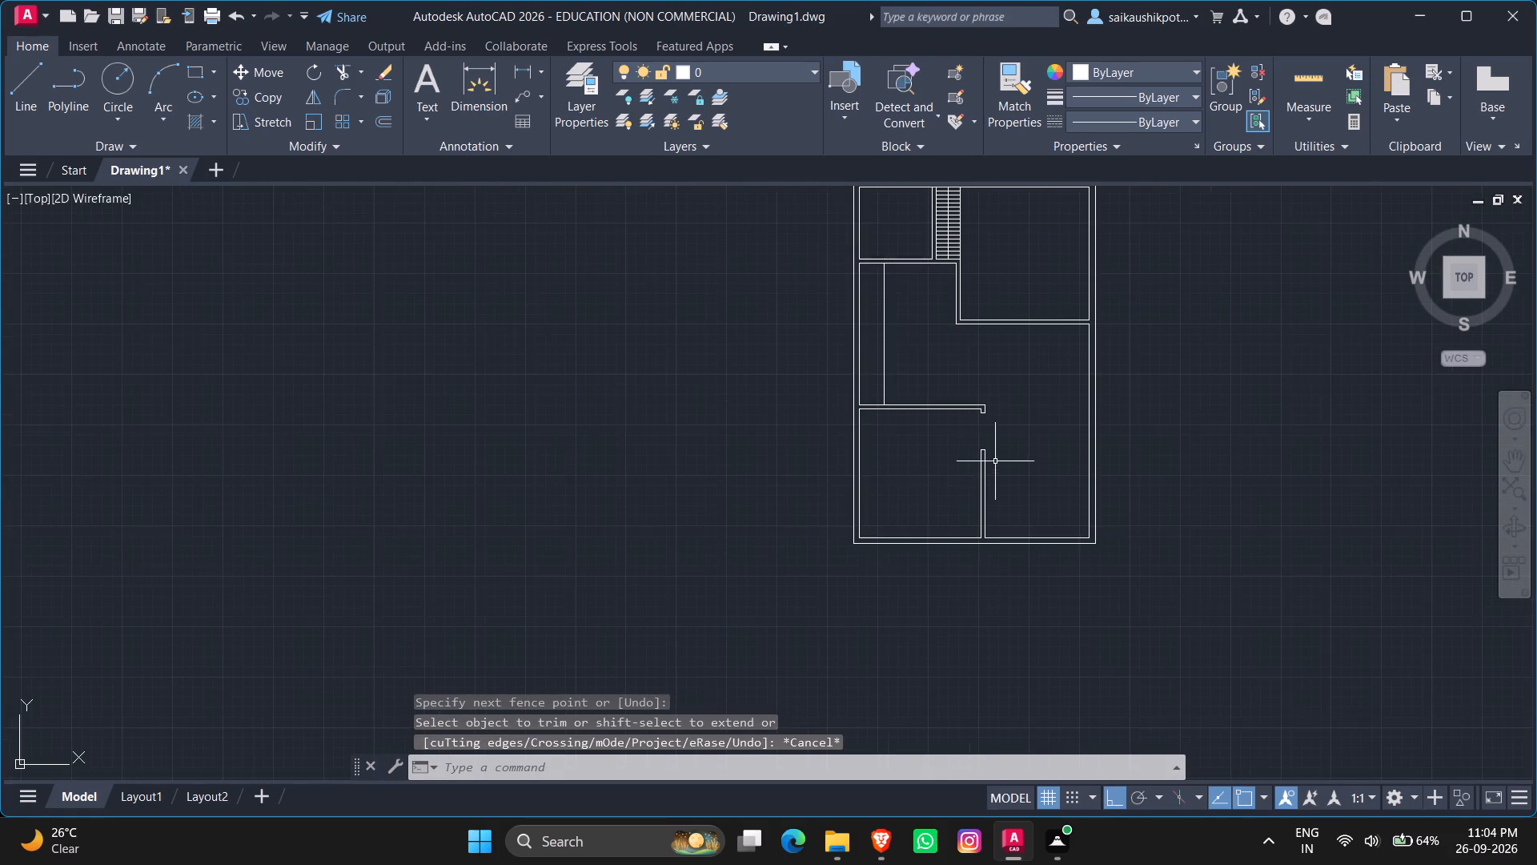
scroll(997, 472, "up", 3)
key("Escape")
key("Escape")
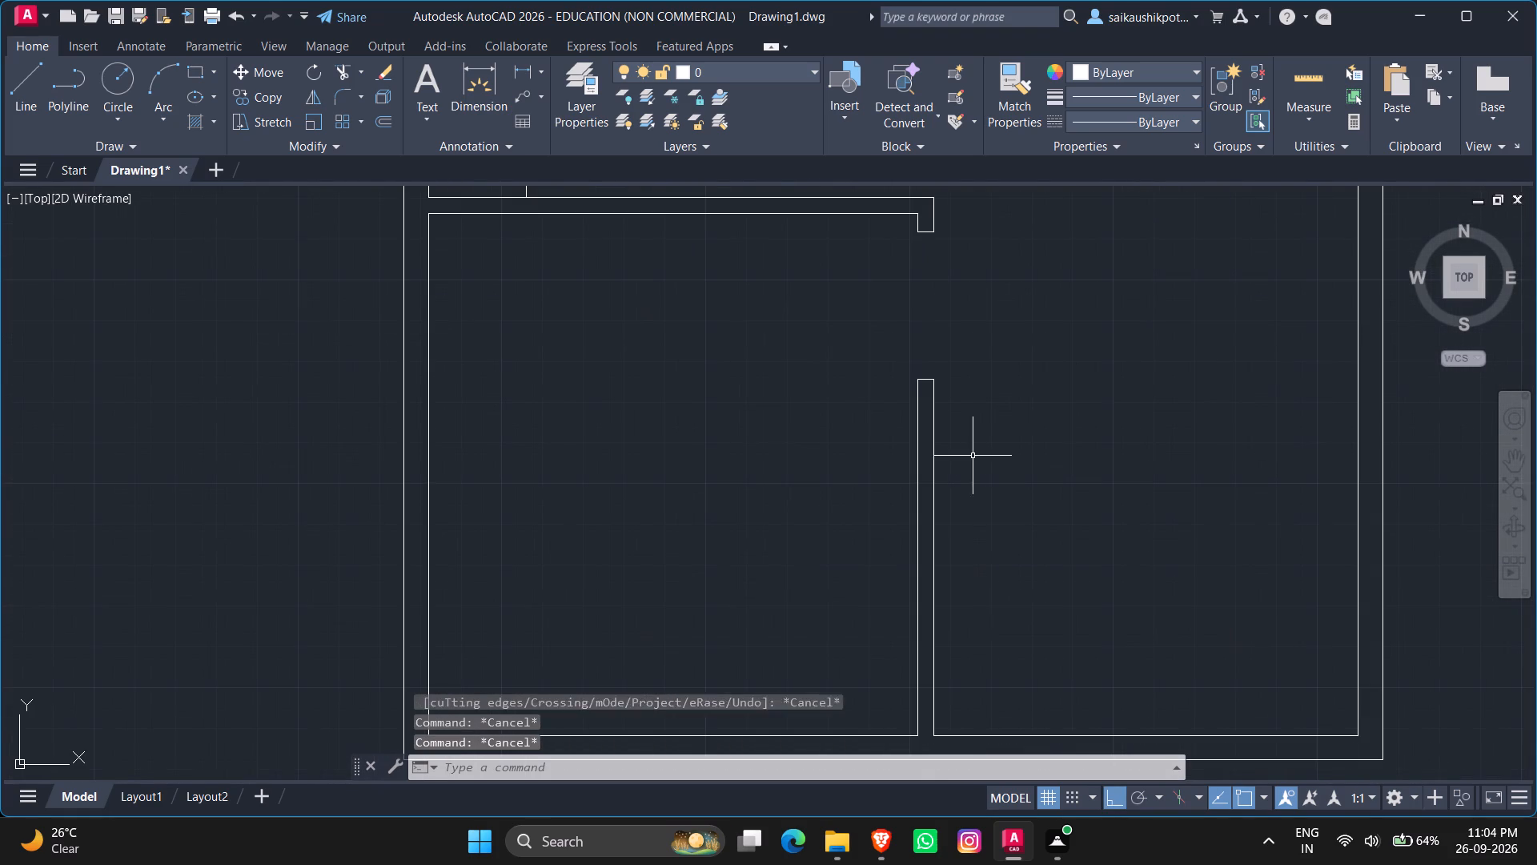
key("Escape")
key("l")
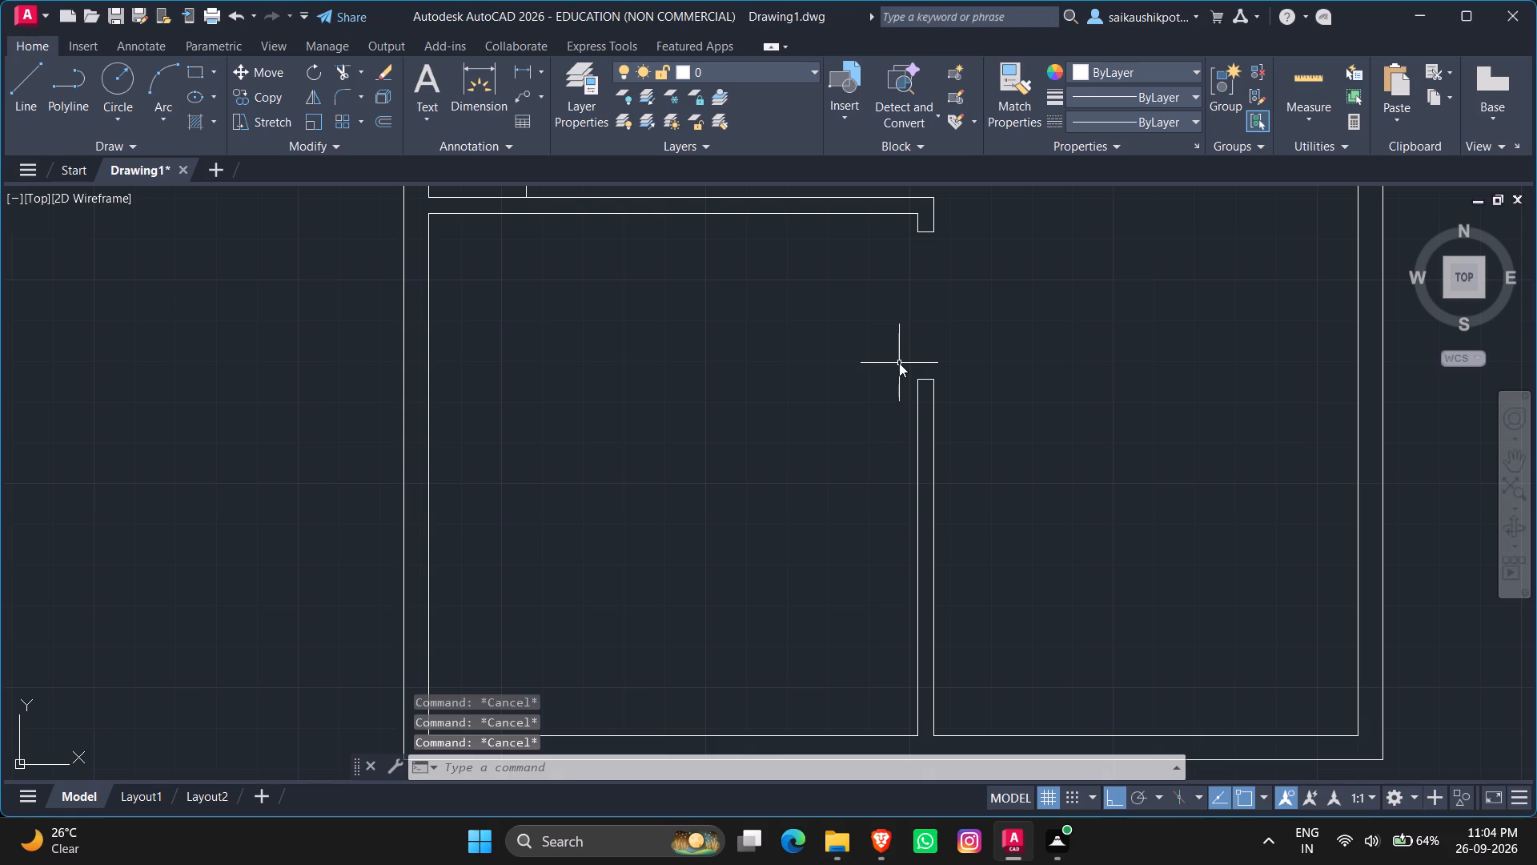
key("Return")
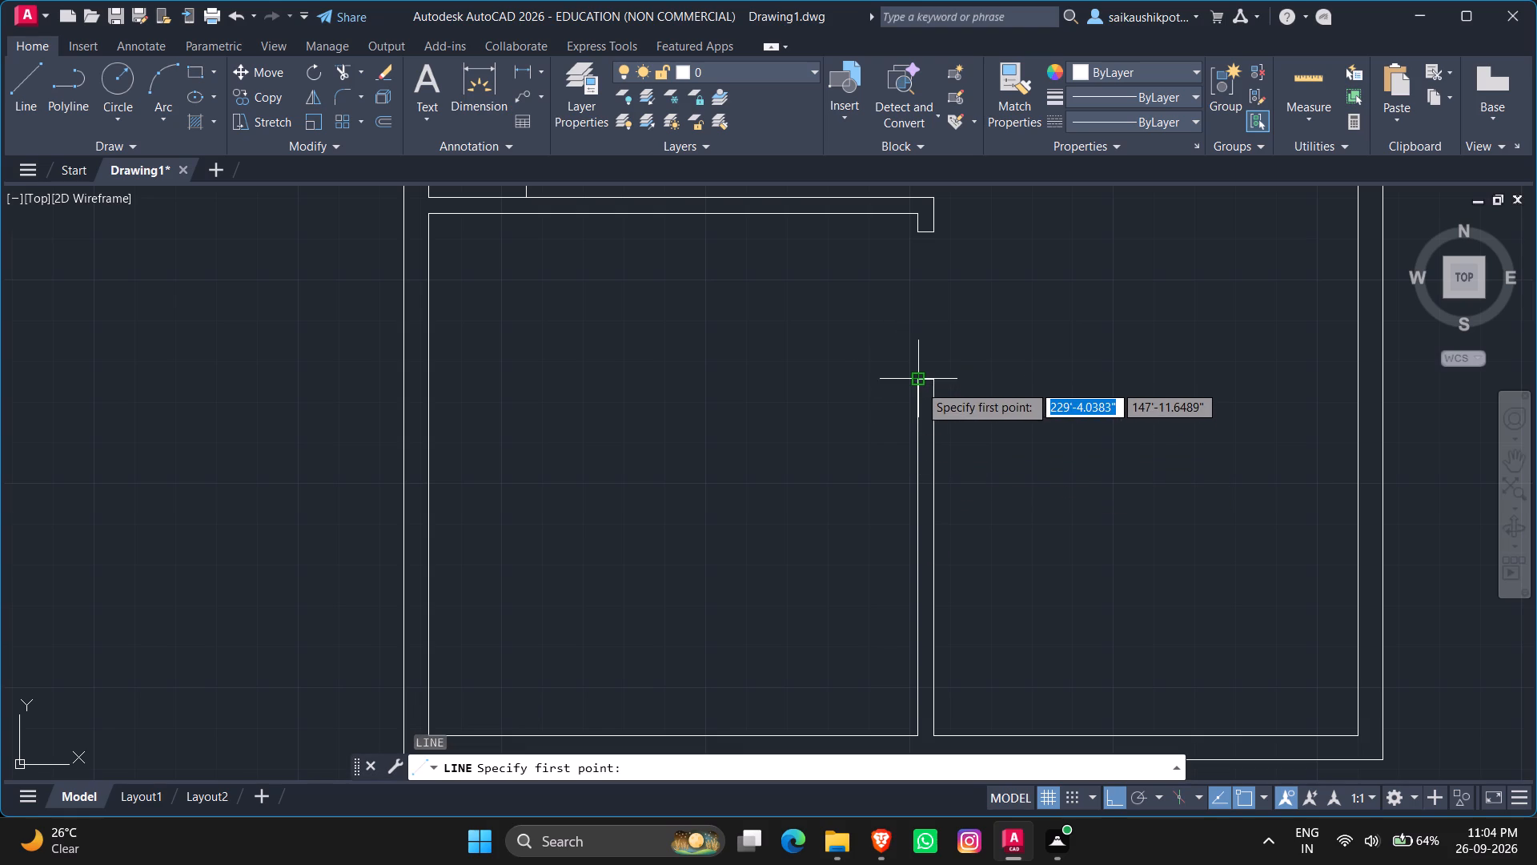
left_click(916, 383)
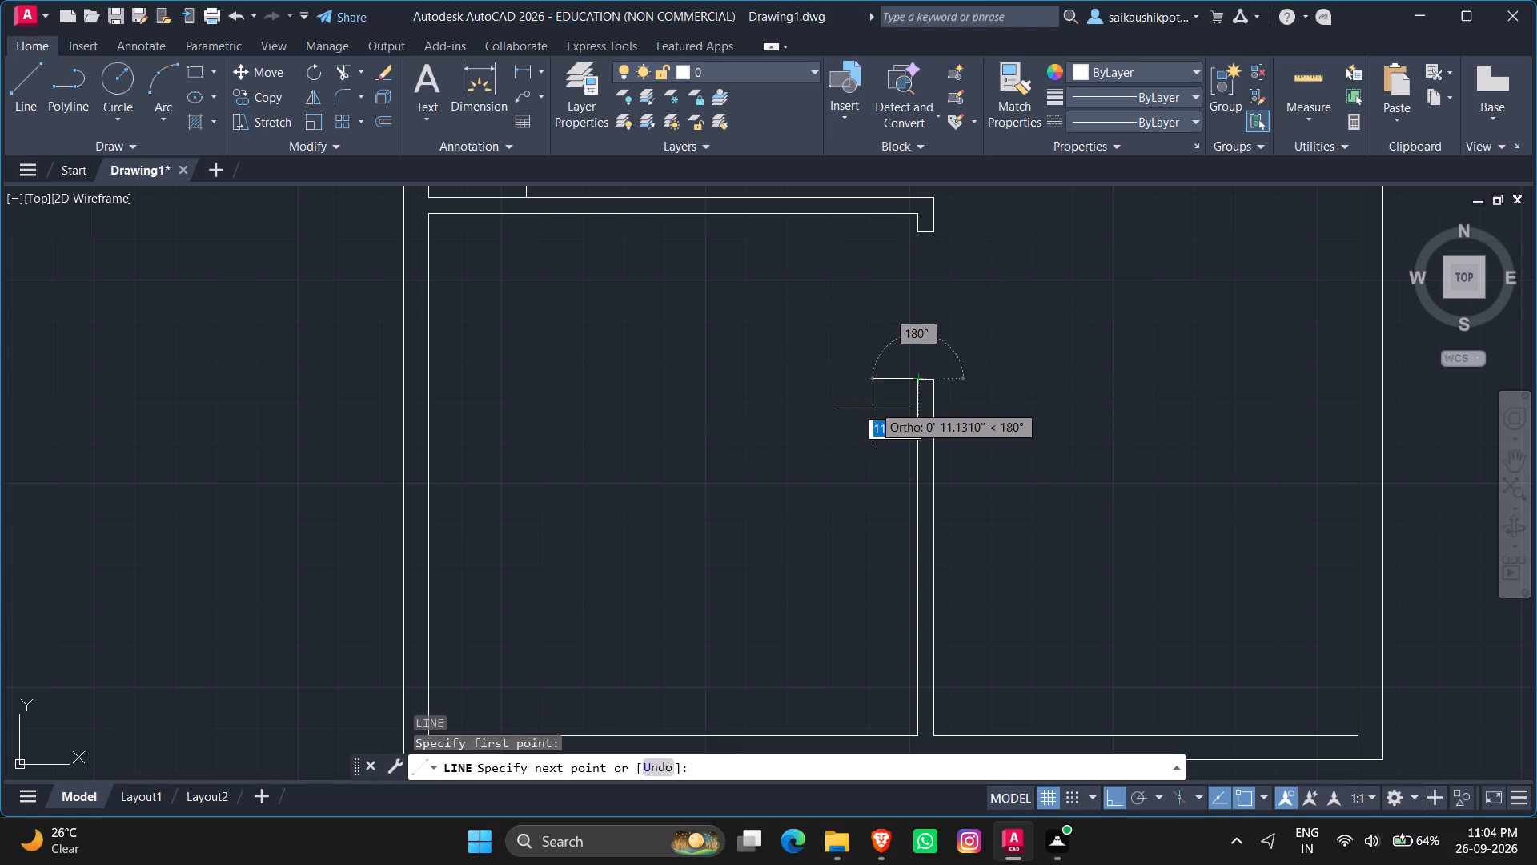
type("10")
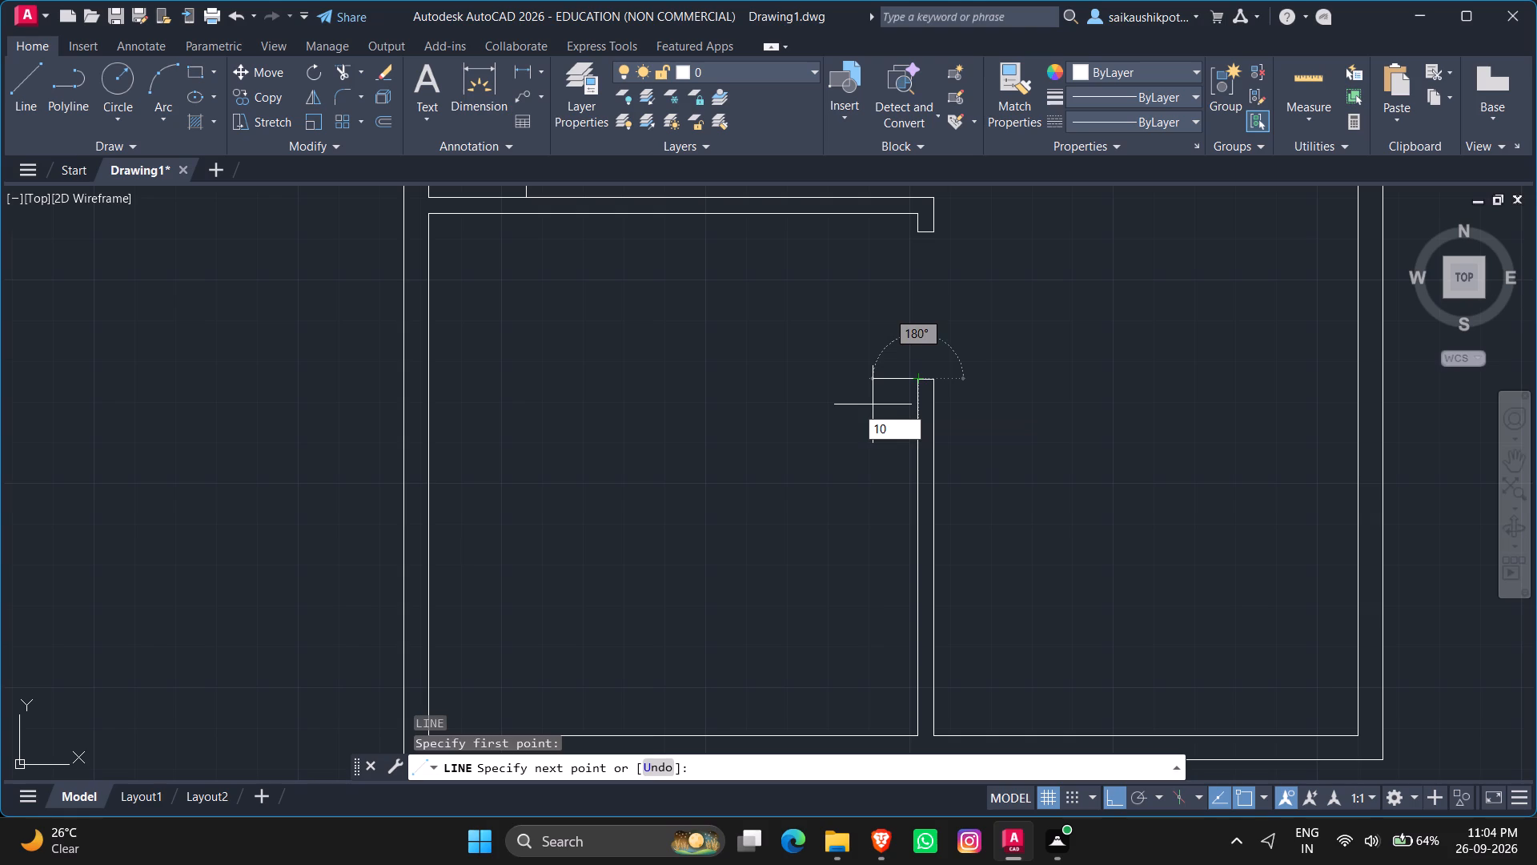
key("shift+quotedbl")
key("Return")
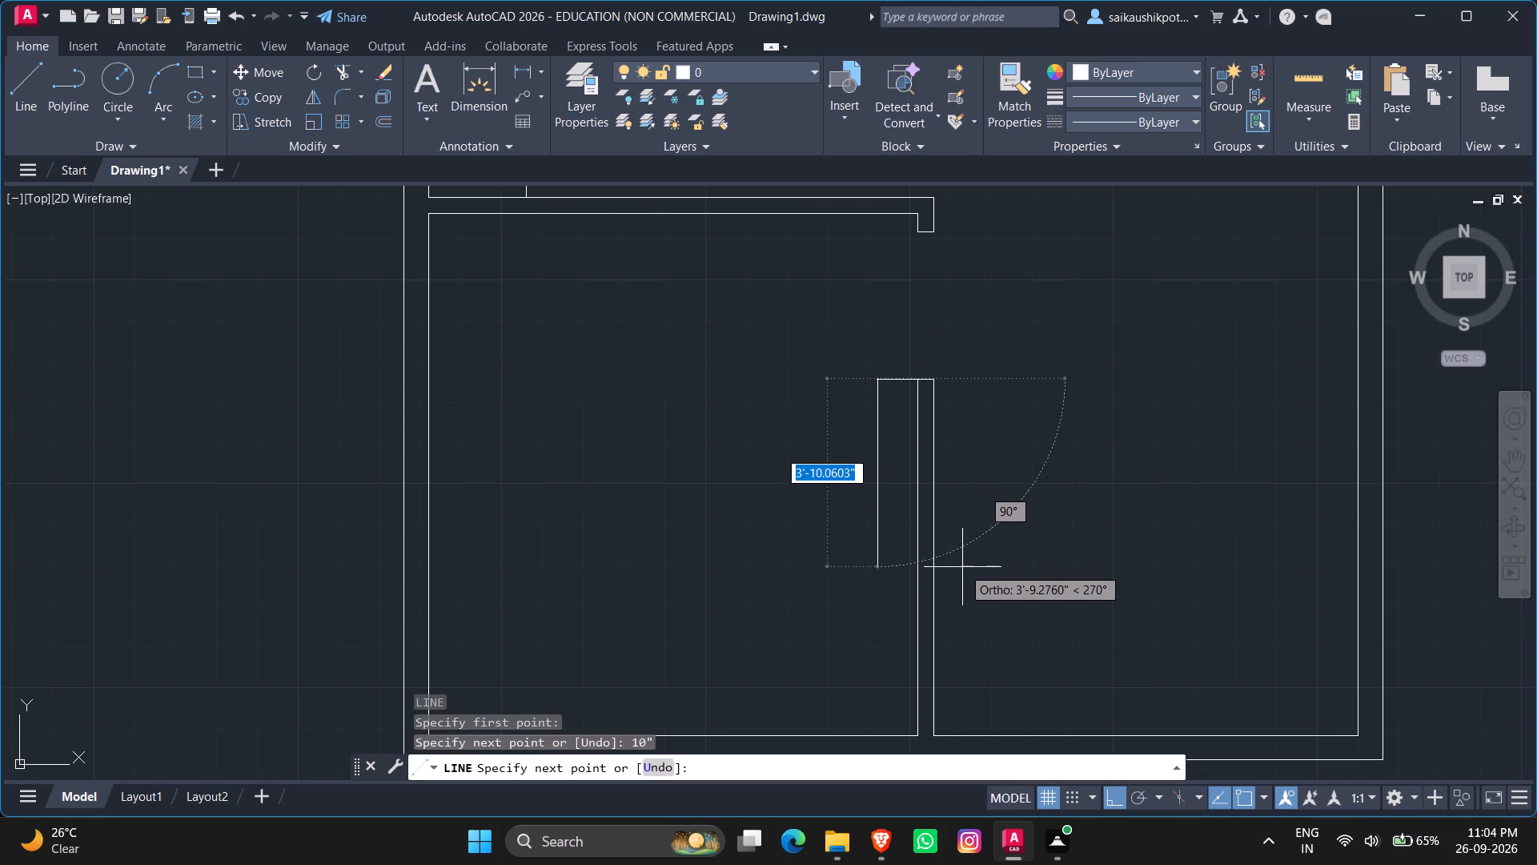
key("3")
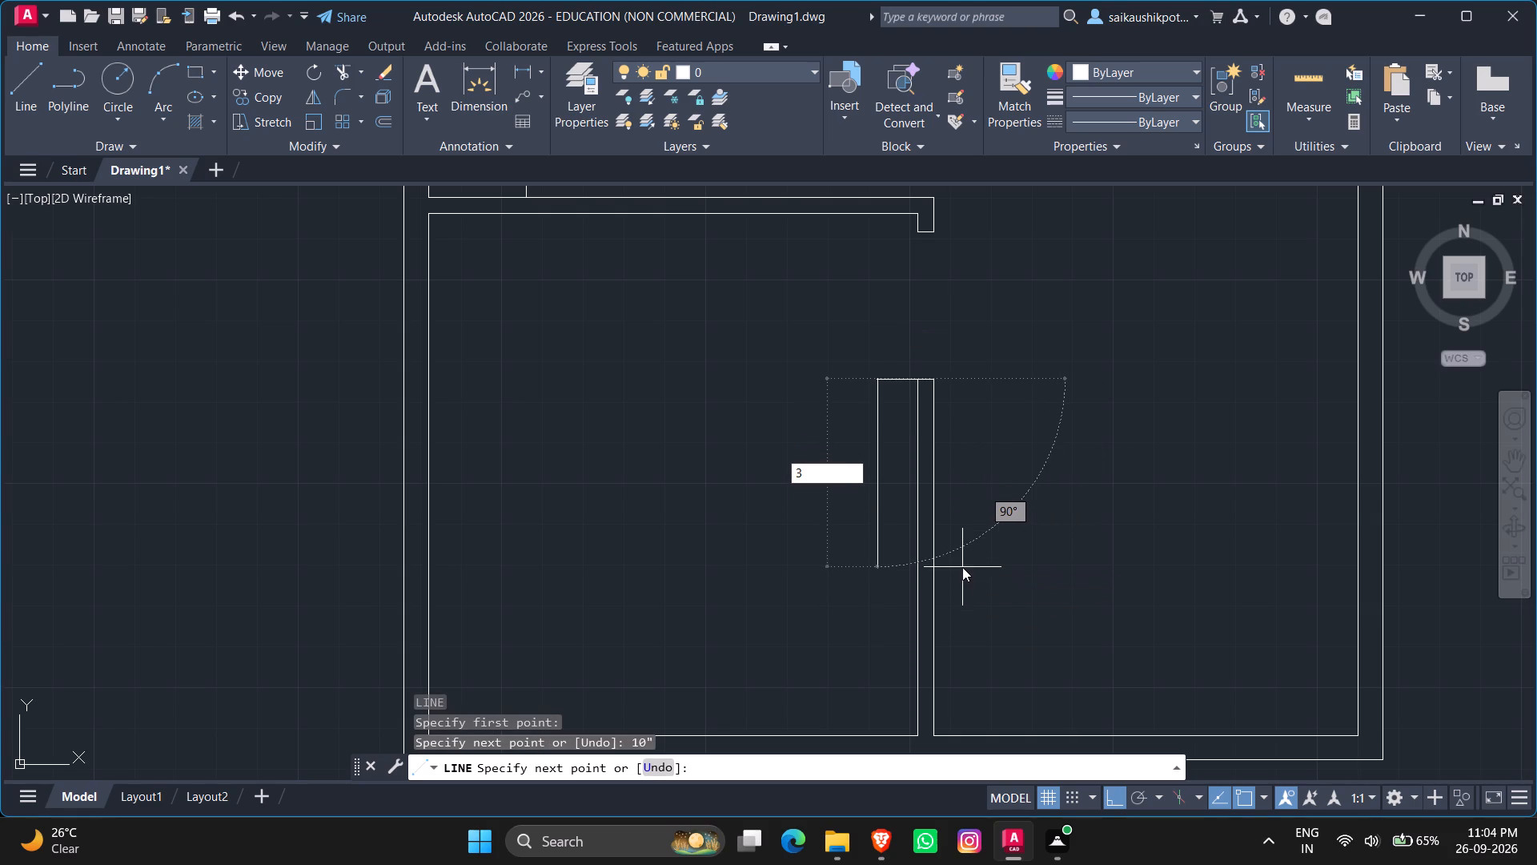
key("apostrophe")
key("Return")
scroll(962, 567, "up", 1)
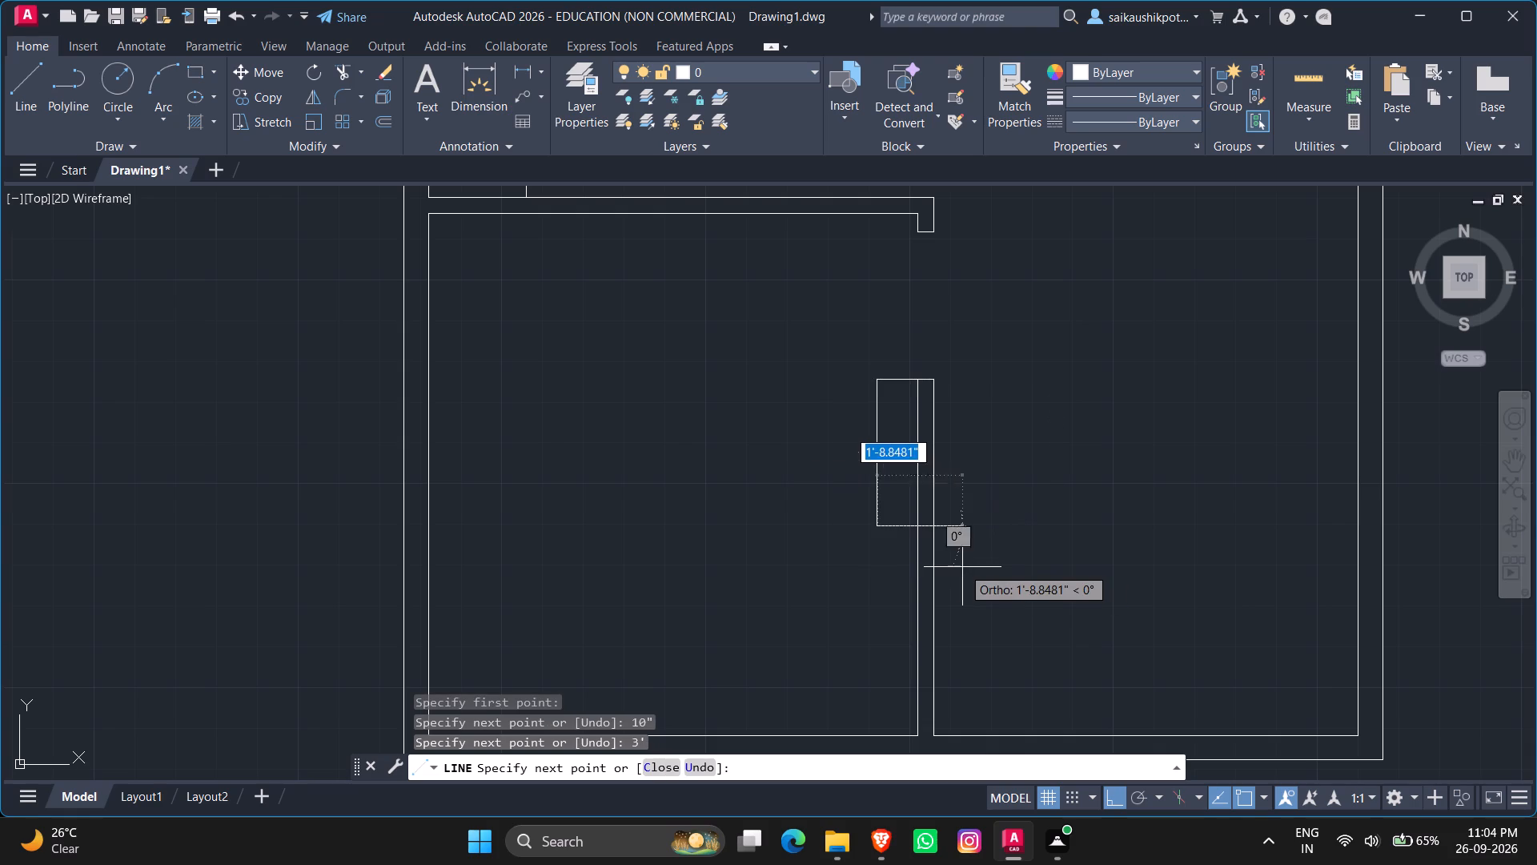
scroll(962, 567, "up", 1)
left_click(962, 567)
key("Escape")
key("Escape")
Trim the outline's lower line where it crosses and overhangs the partition, so it ends at the partition's room-side face.
type("tr")
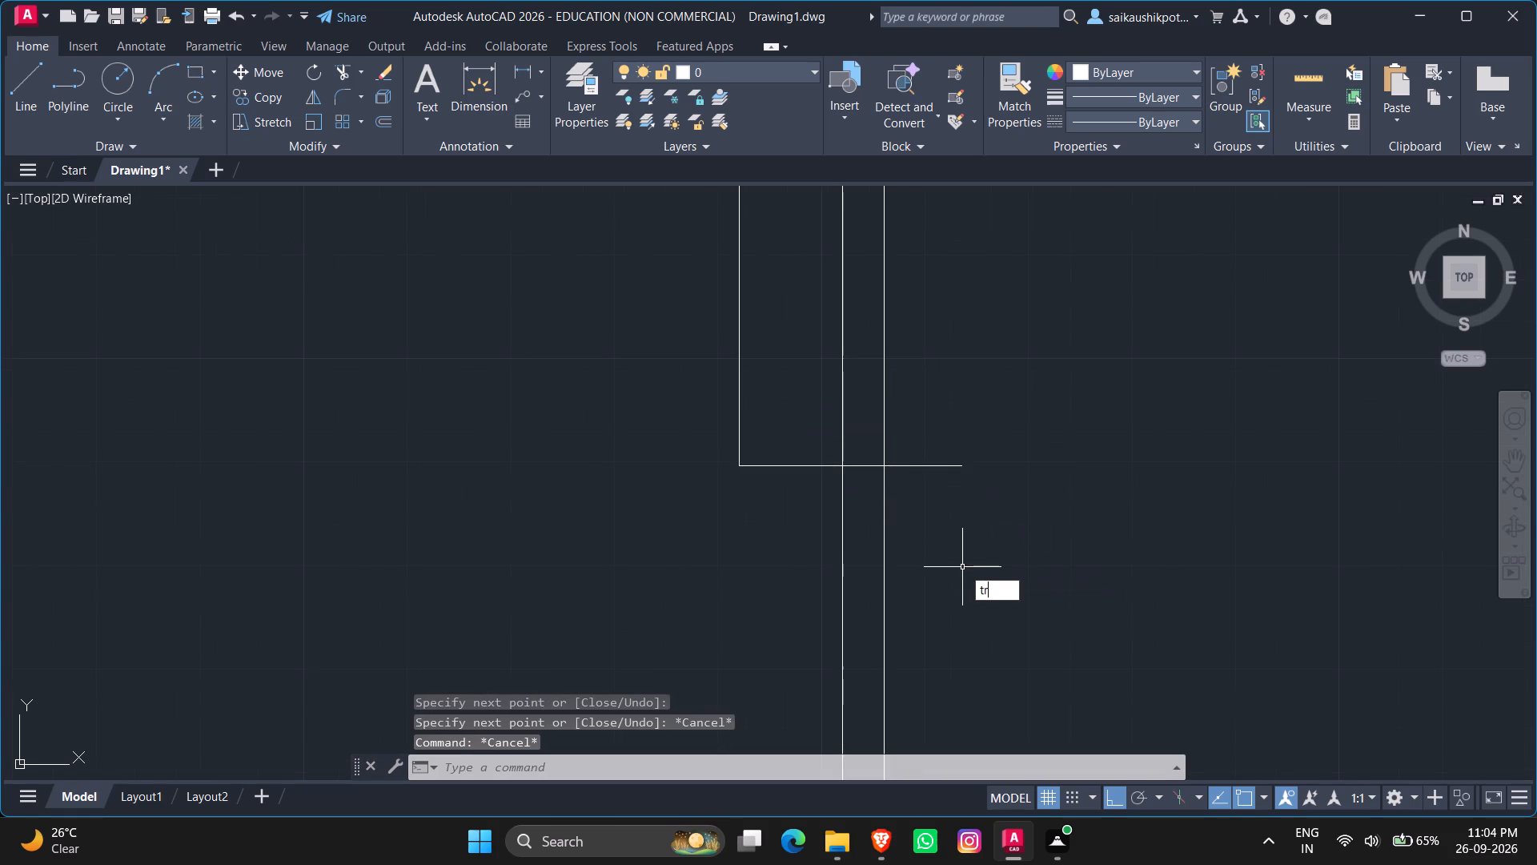
key("Return")
key("Return")
left_click(861, 479)
left_click(865, 448)
left_click_drag(927, 477, 926, 469)
left_click(917, 435)
key("Escape")
scroll(938, 566, "down", 3)
scroll(943, 535, "up", 1)
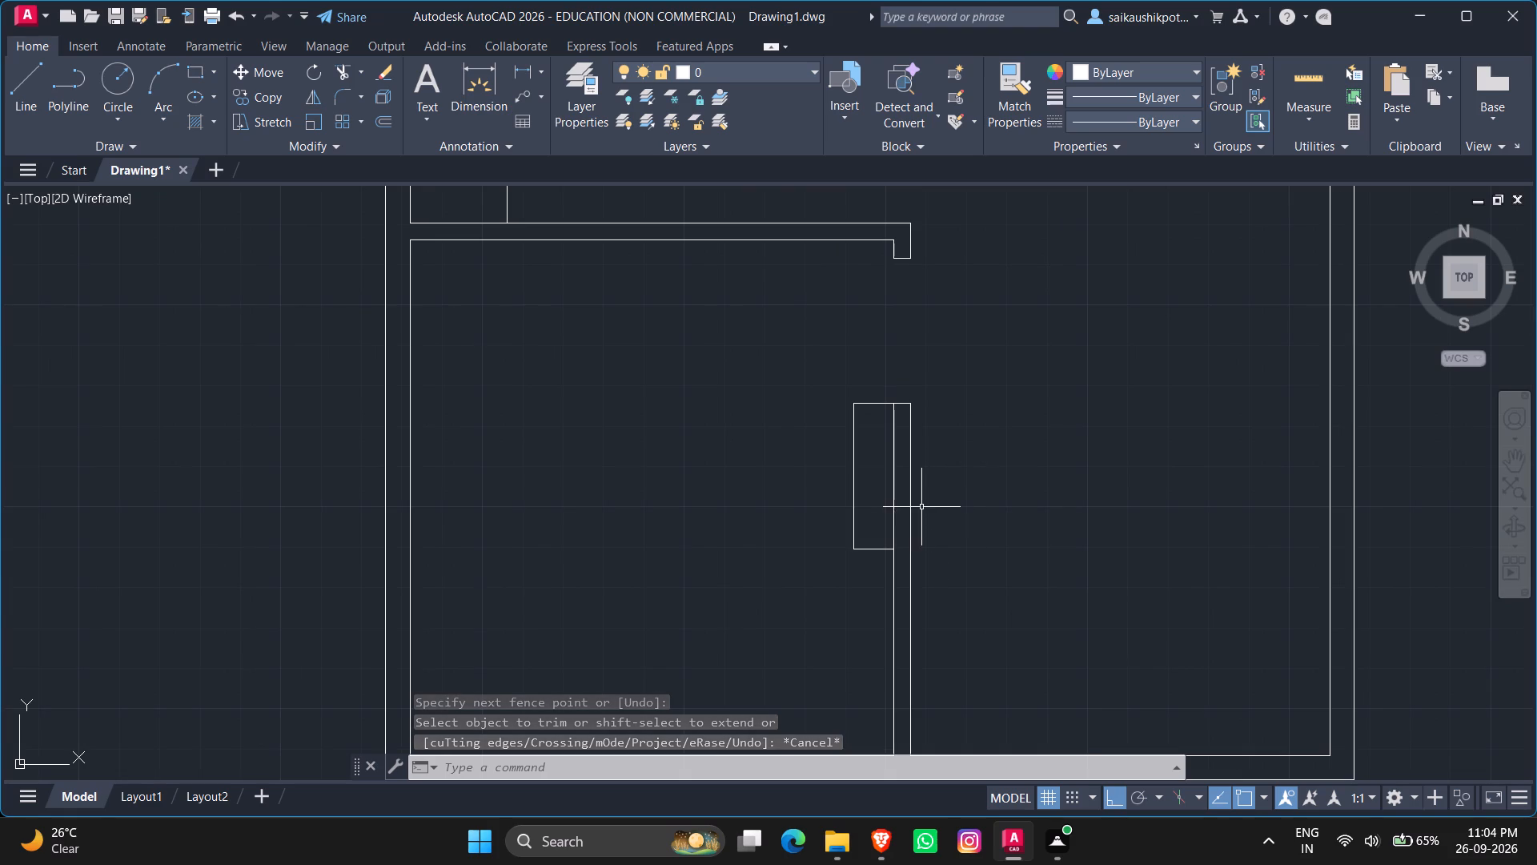
Insert the two-seat sofa block A$C02A63... from the SOFAS FAMILY.dwg library into the upper part of the lower-left room.
left_click(82, 43)
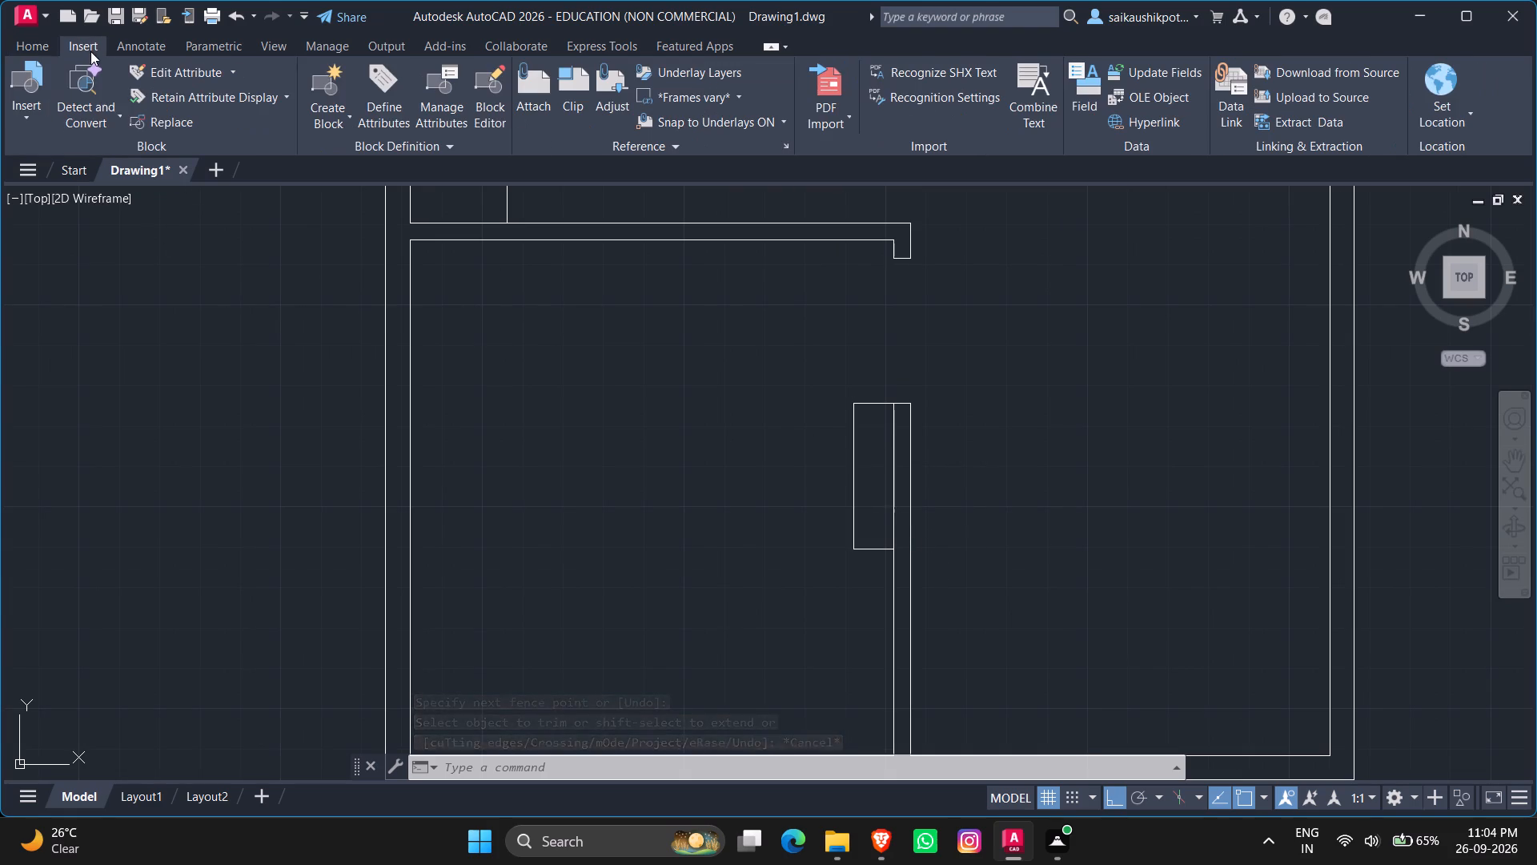
left_click(38, 106)
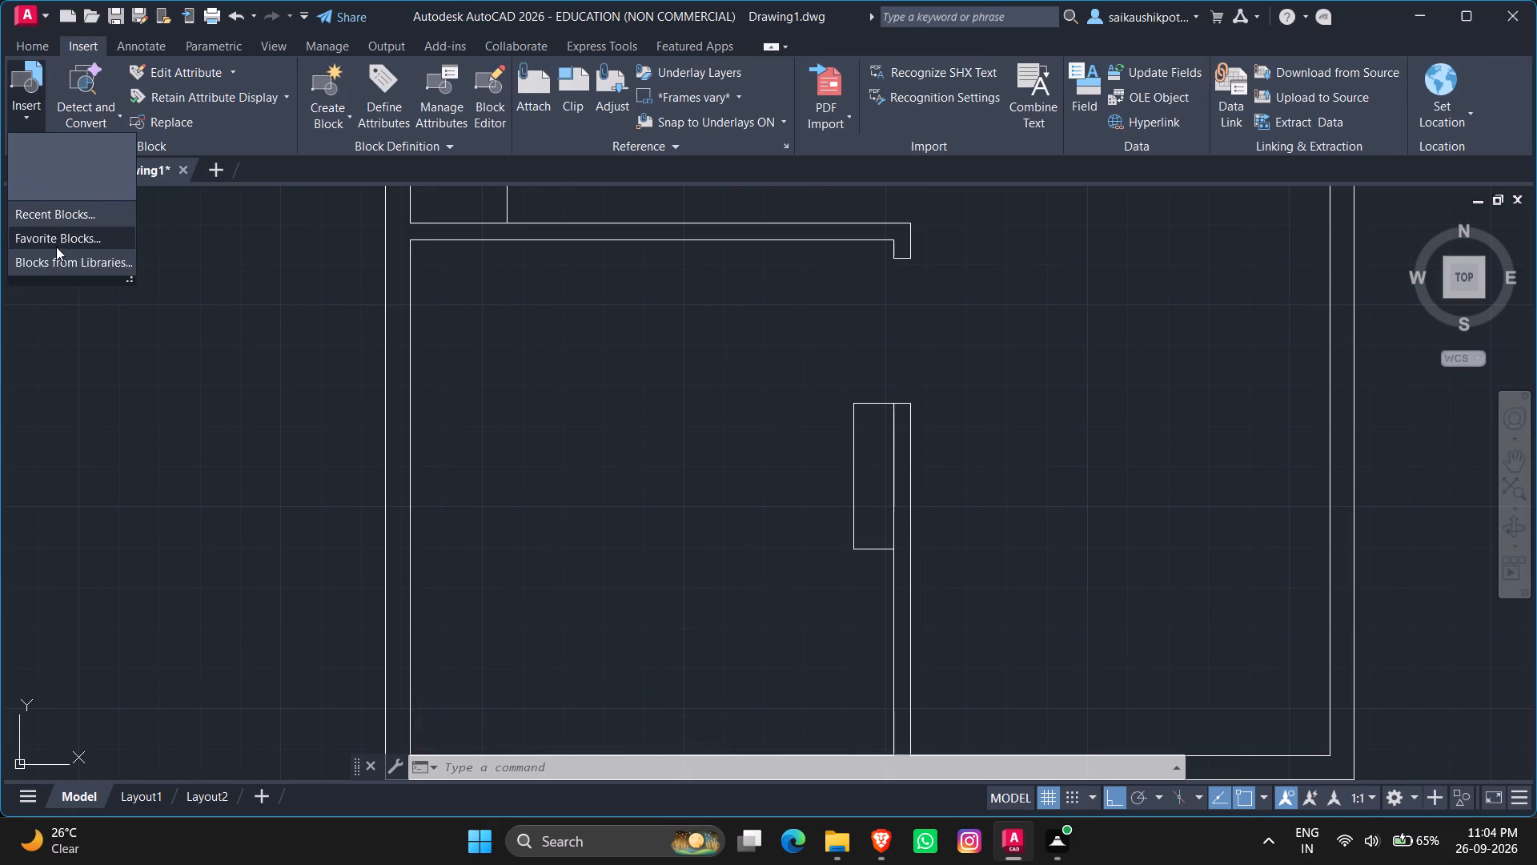
left_click(53, 259)
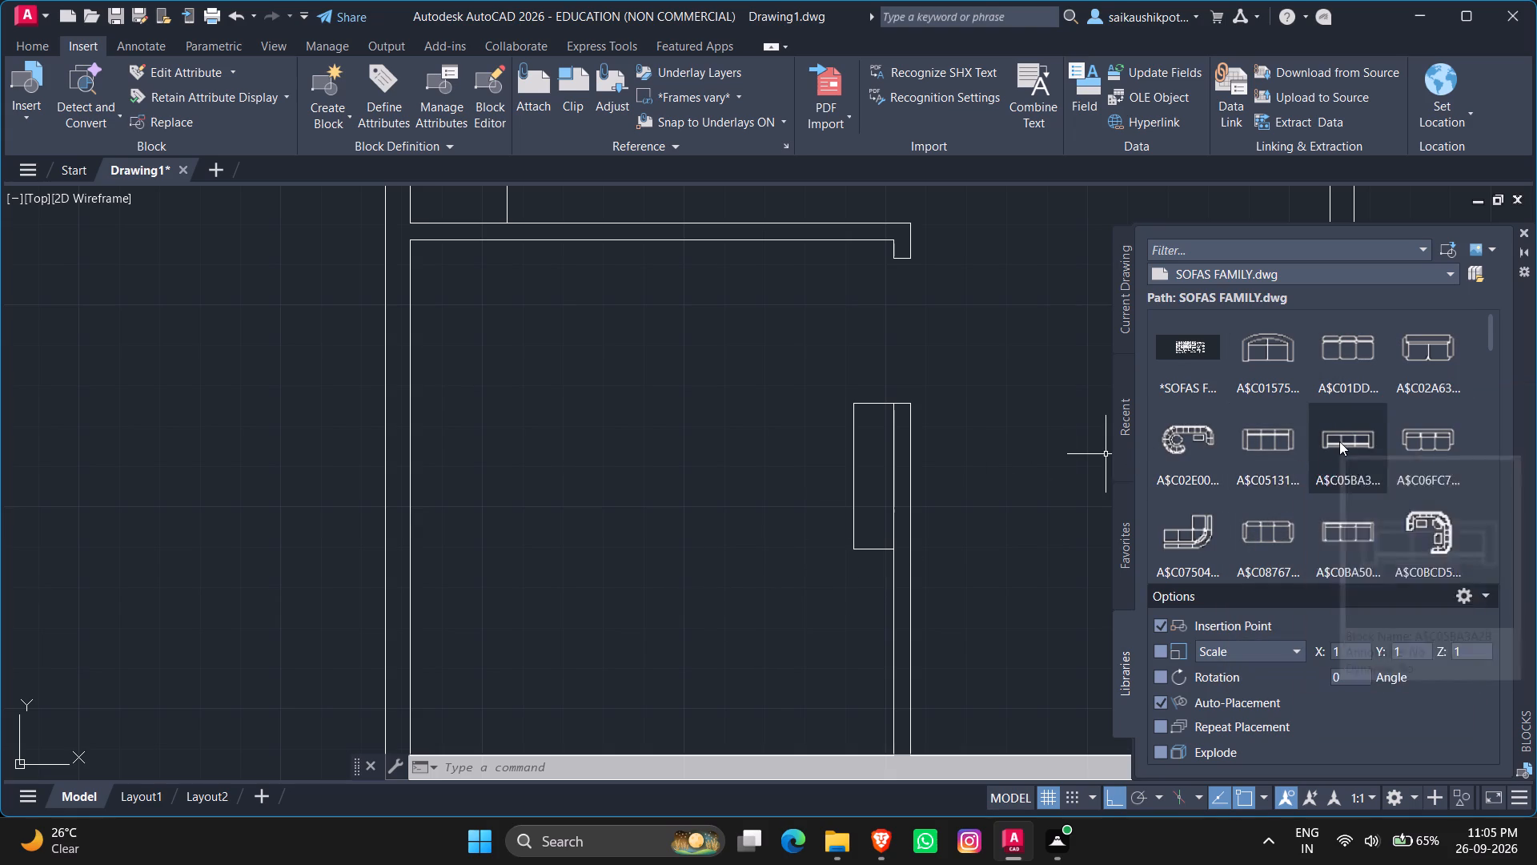
scroll(1339, 441, "down", 3)
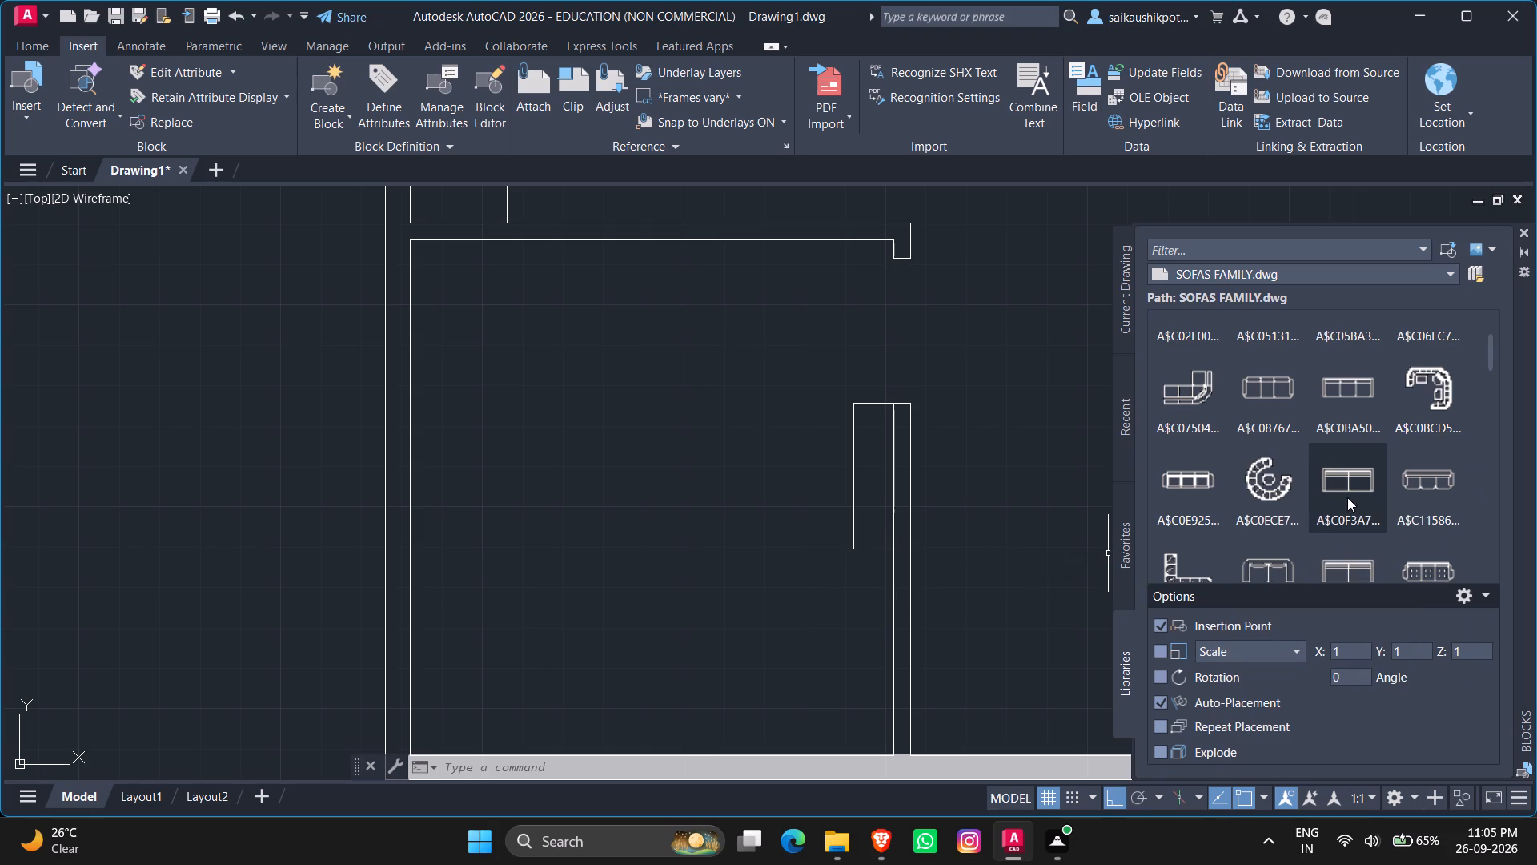
scroll(1347, 497, "down", 2)
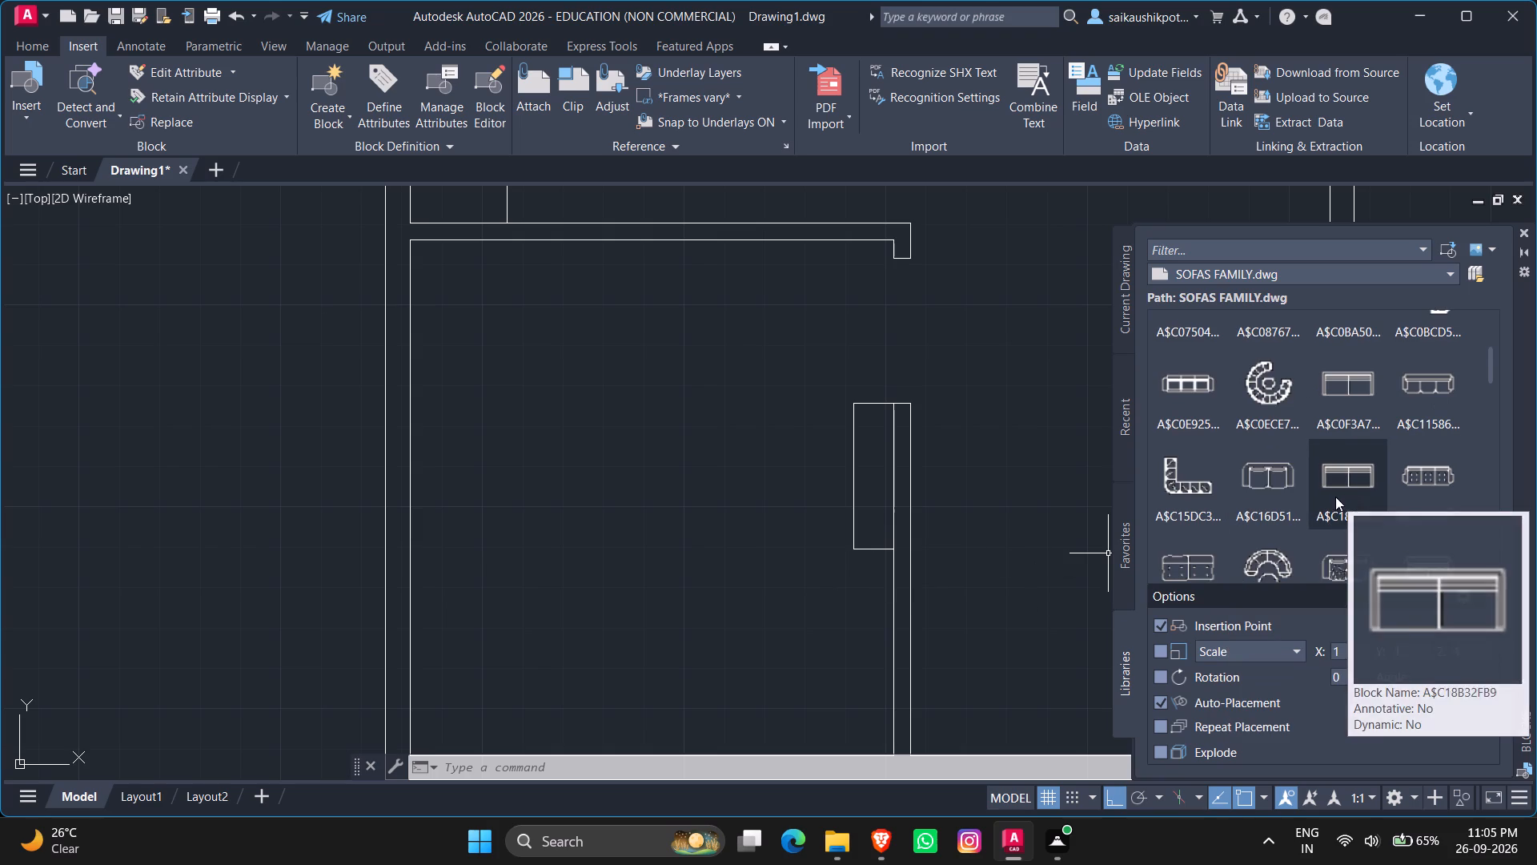
scroll(1363, 469, "up", 6)
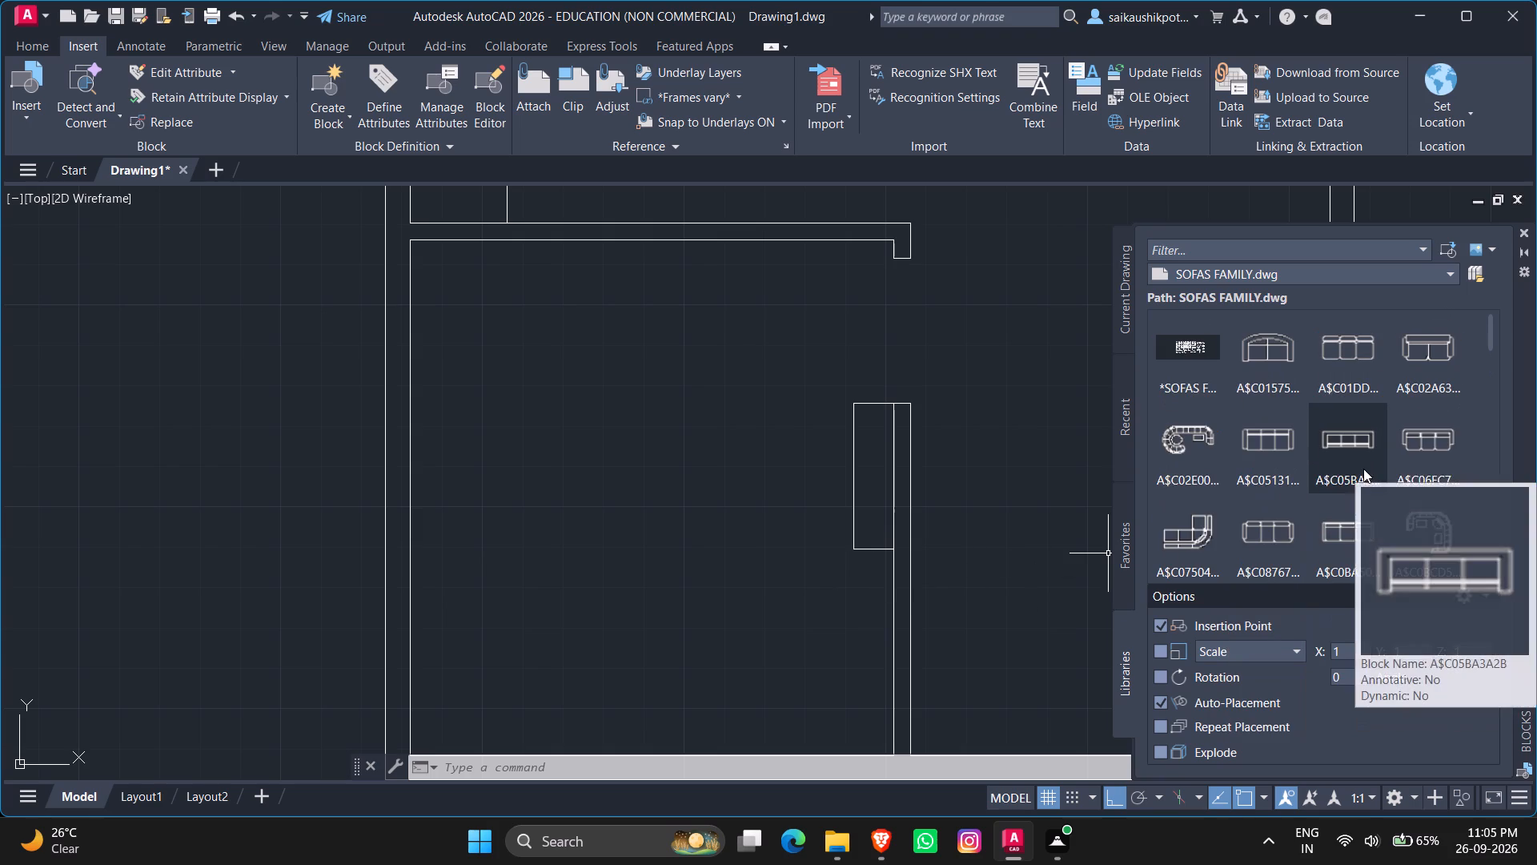
left_click(1413, 364)
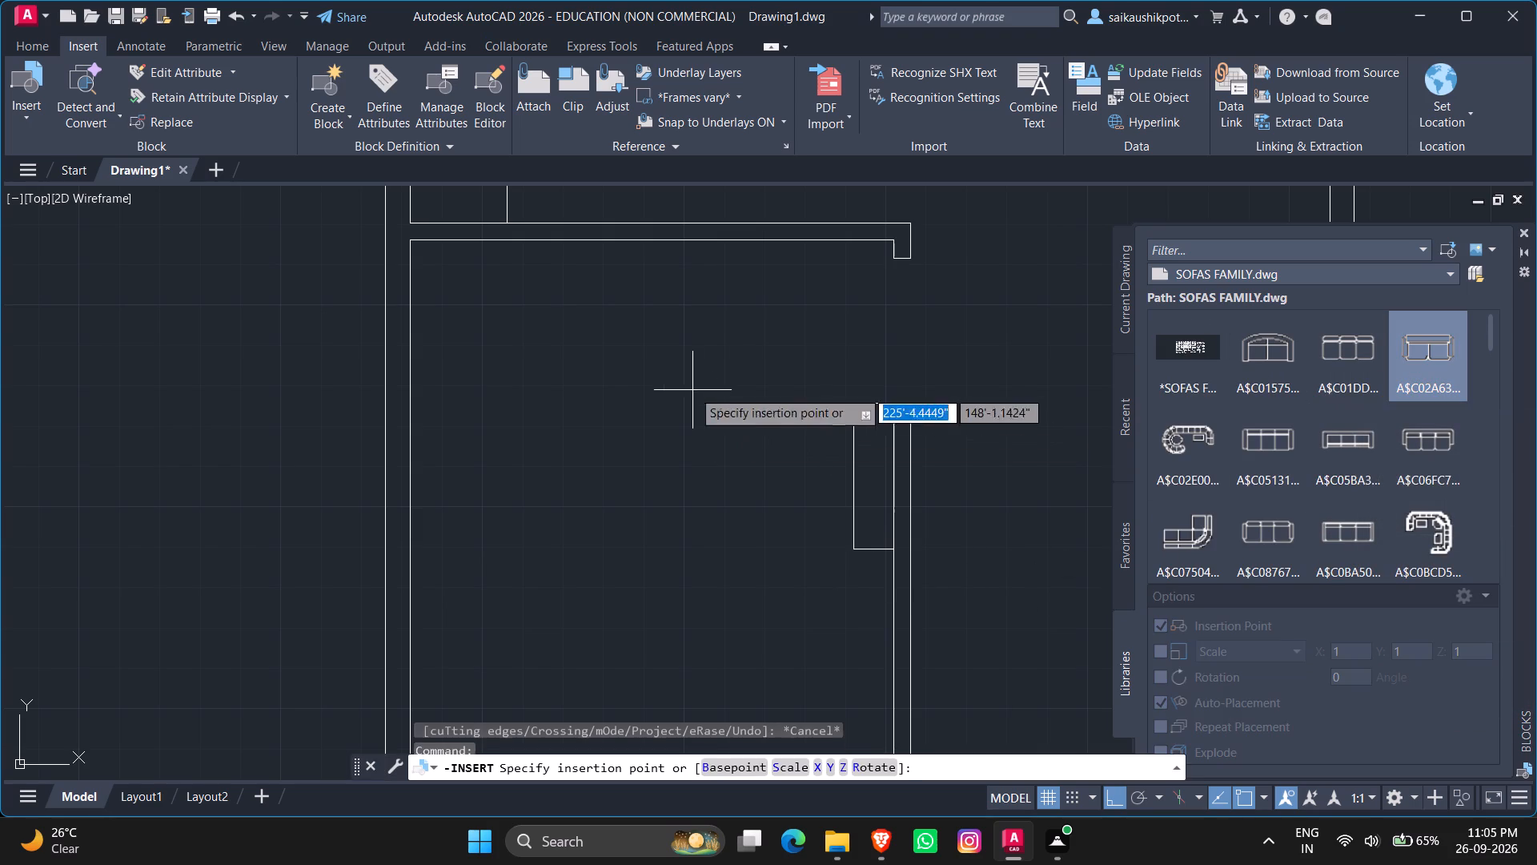
left_click(582, 308)
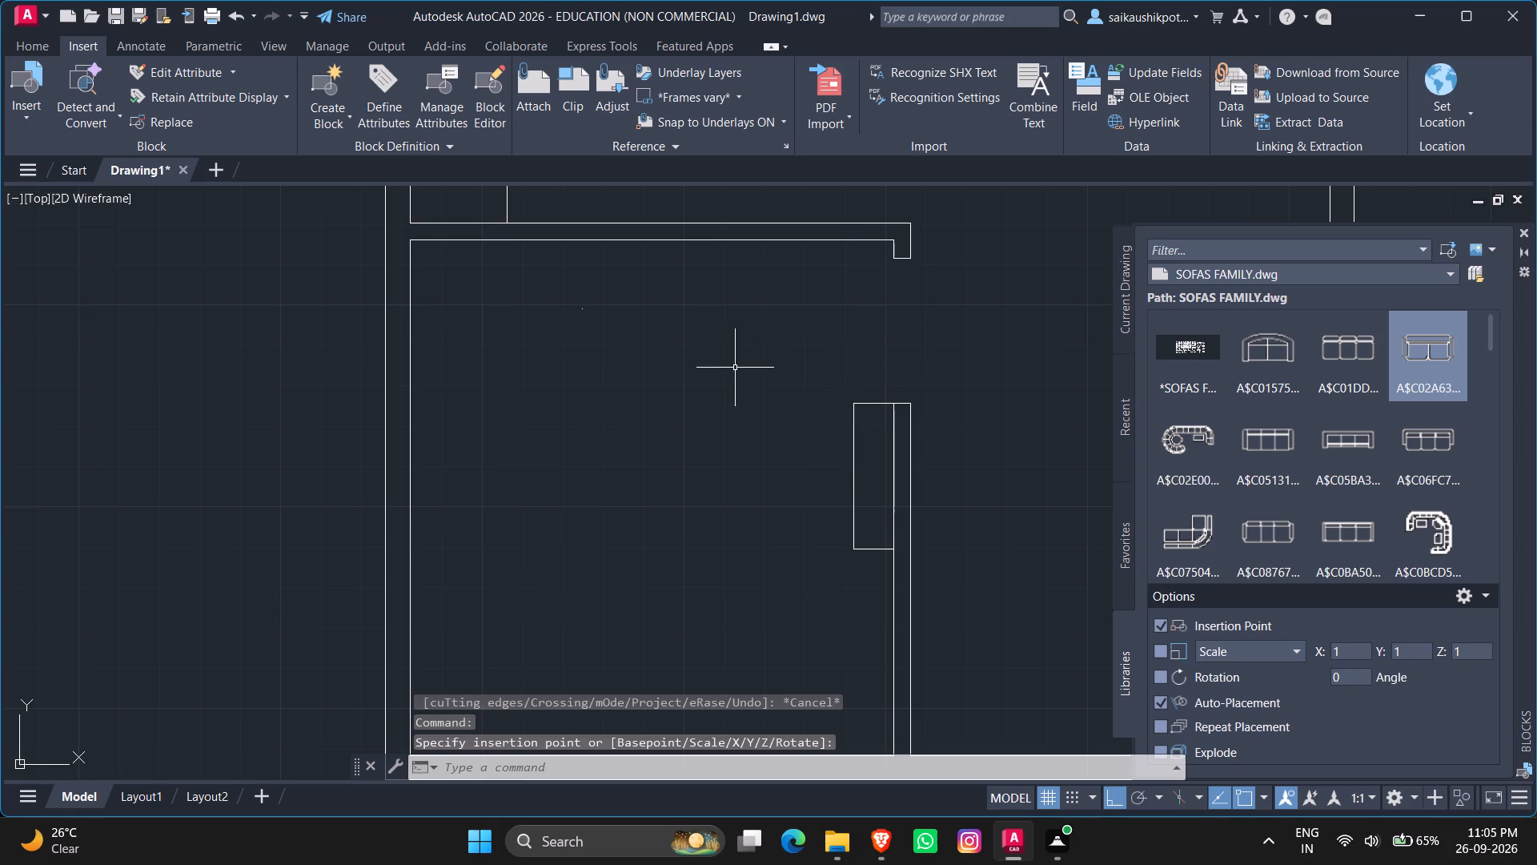
Scale the tiny two-seat sofa up from its lower-left armrest to a realistic size for the room.
scroll(552, 312, "up", 5)
scroll(736, 286, "up", 2)
scroll(936, 277, "up", 3)
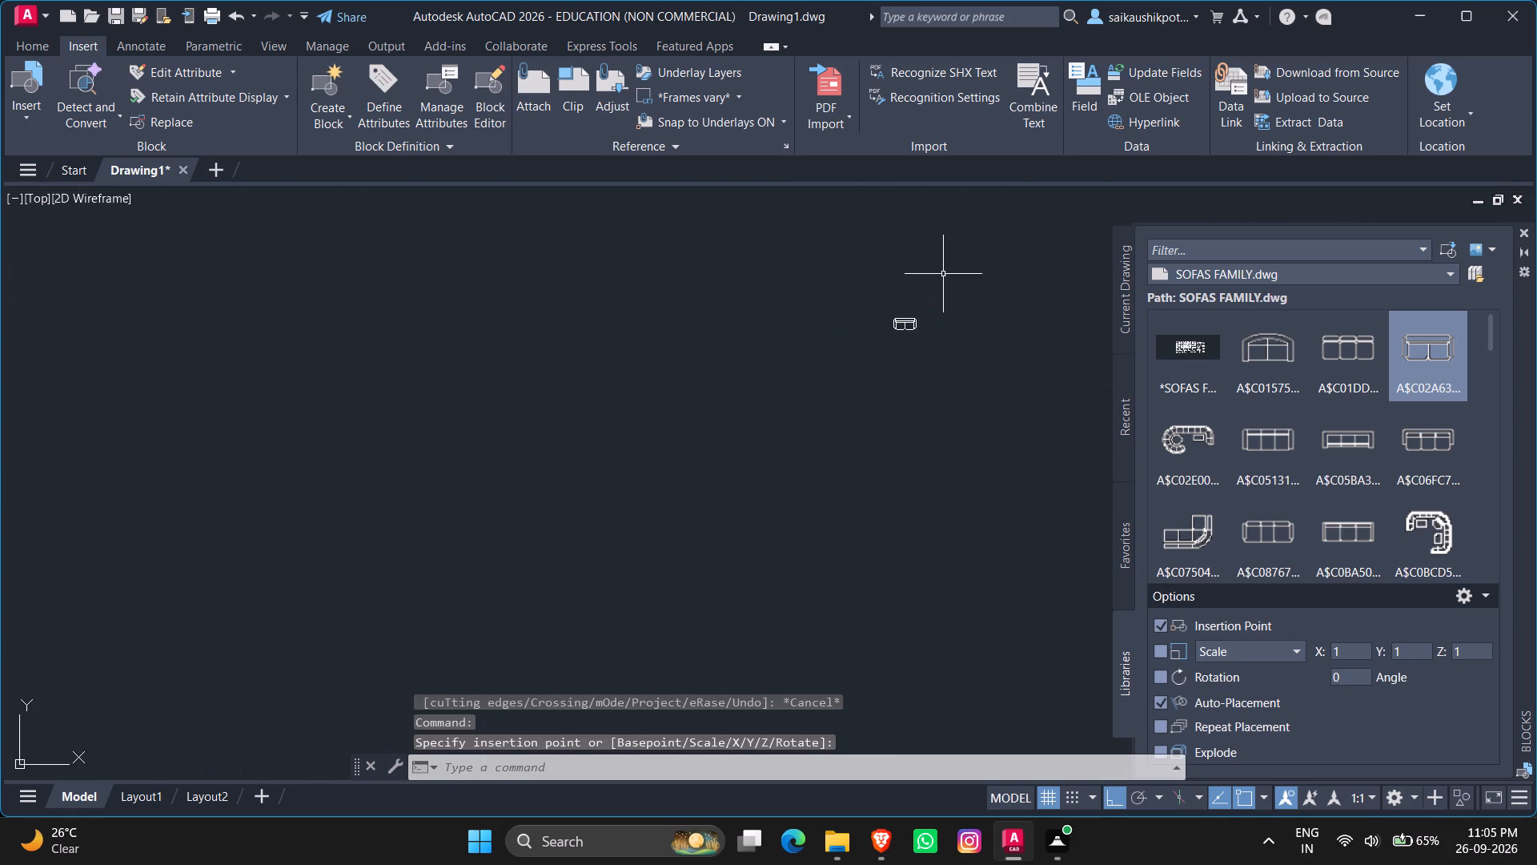
scroll(943, 274, "up", 6)
left_click(823, 378)
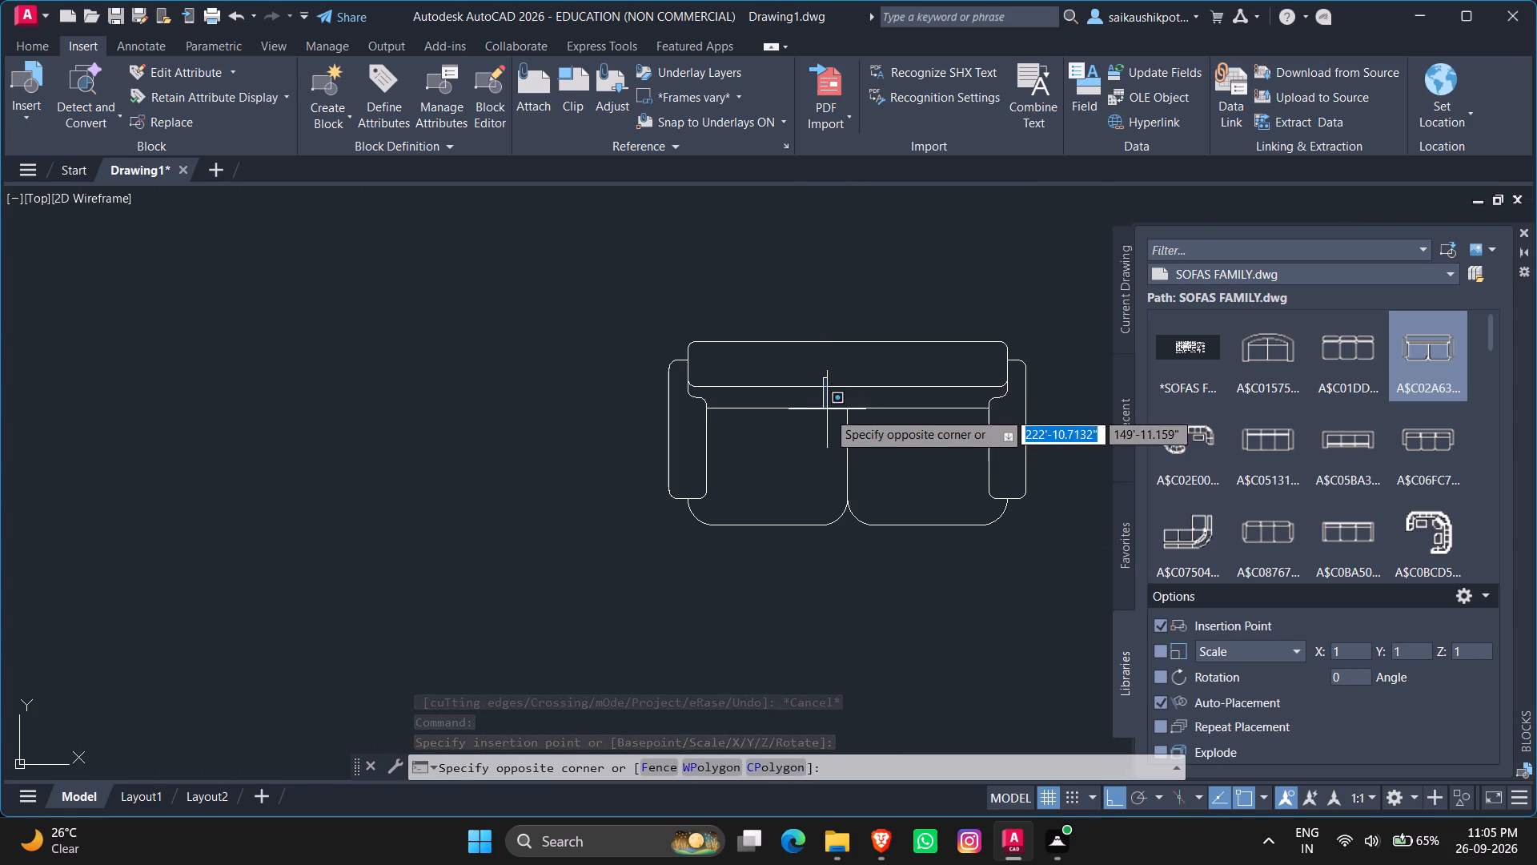
left_click(821, 461)
type("sc")
key("Return")
left_click(682, 496)
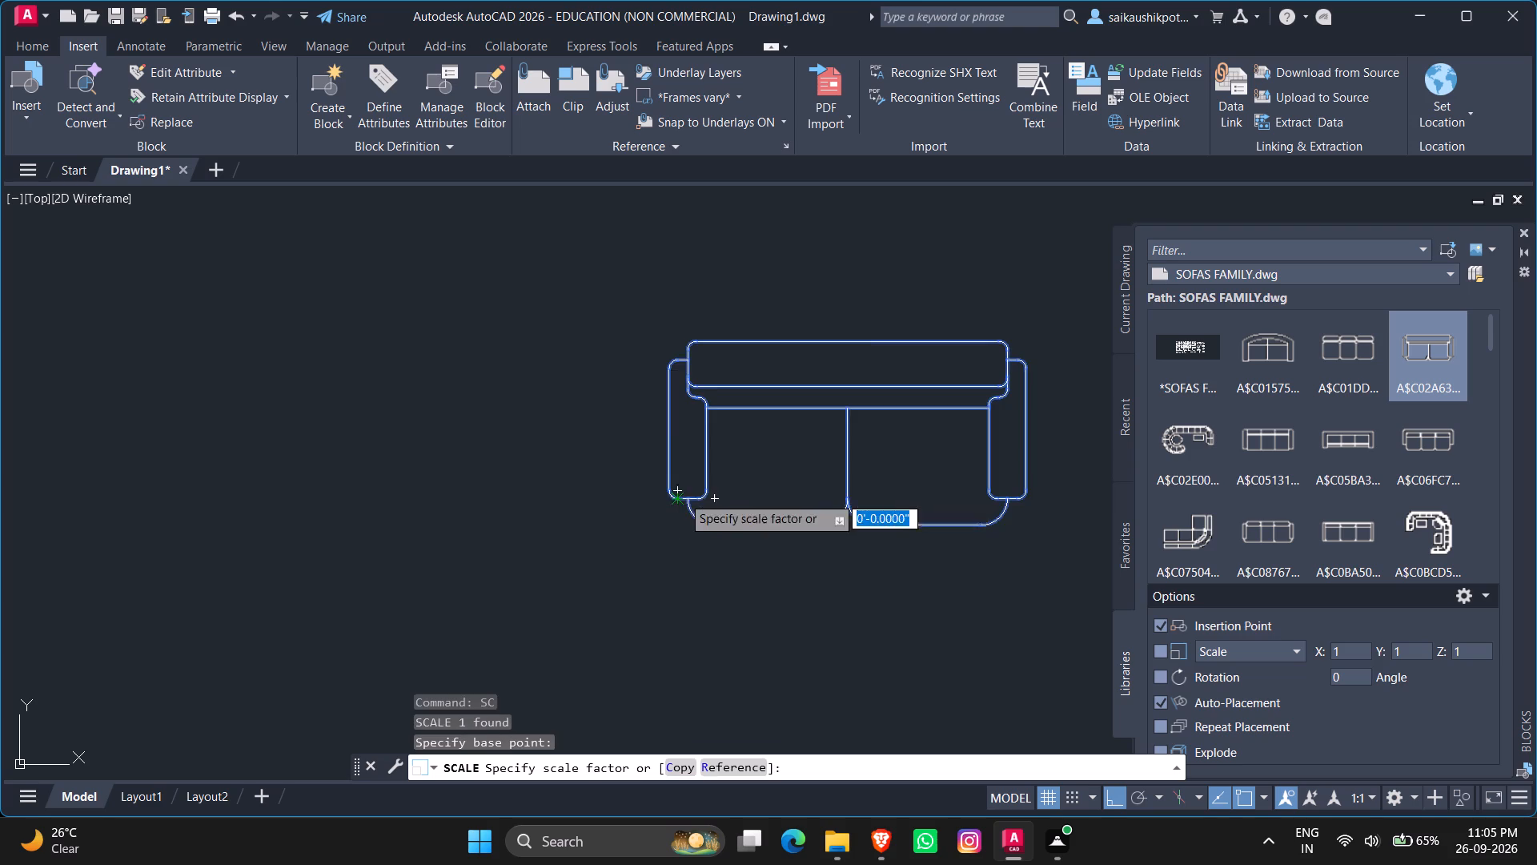
scroll(628, 503, "down", 3)
scroll(555, 523, "down", 8)
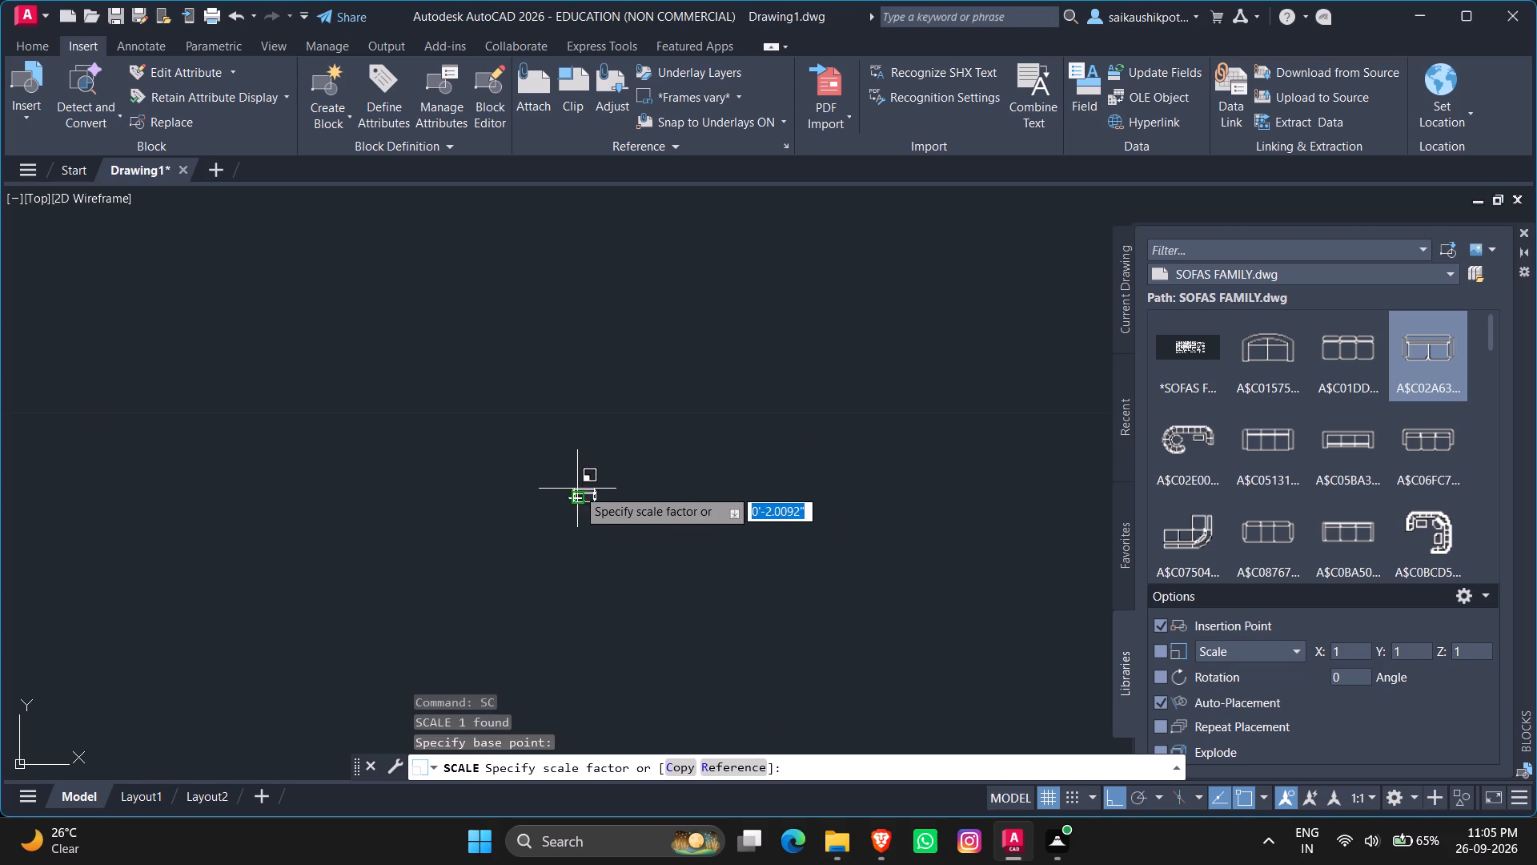
scroll(577, 489, "down", 4)
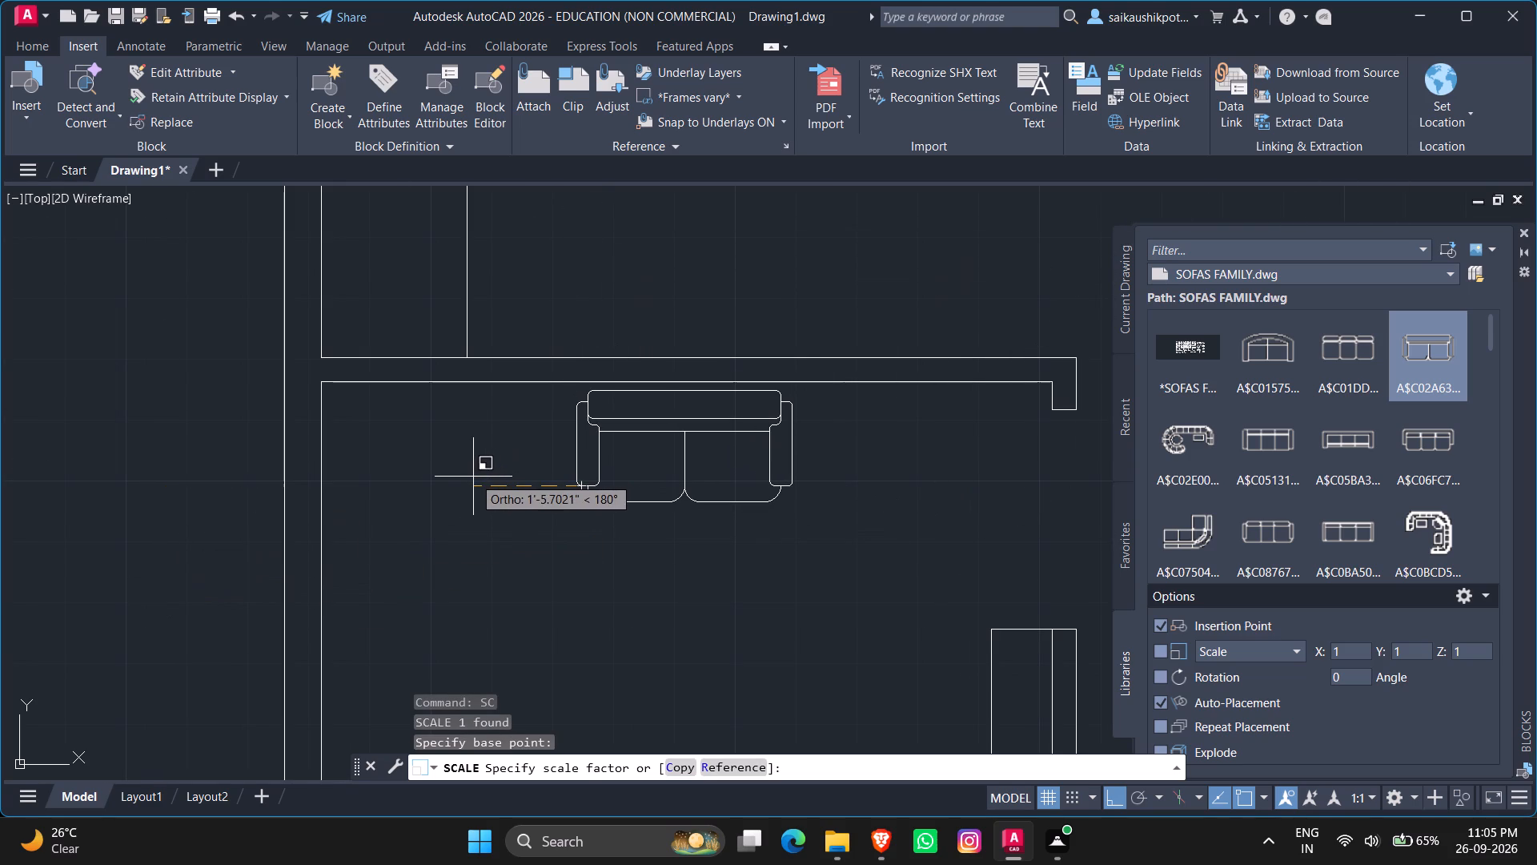
left_click(459, 477)
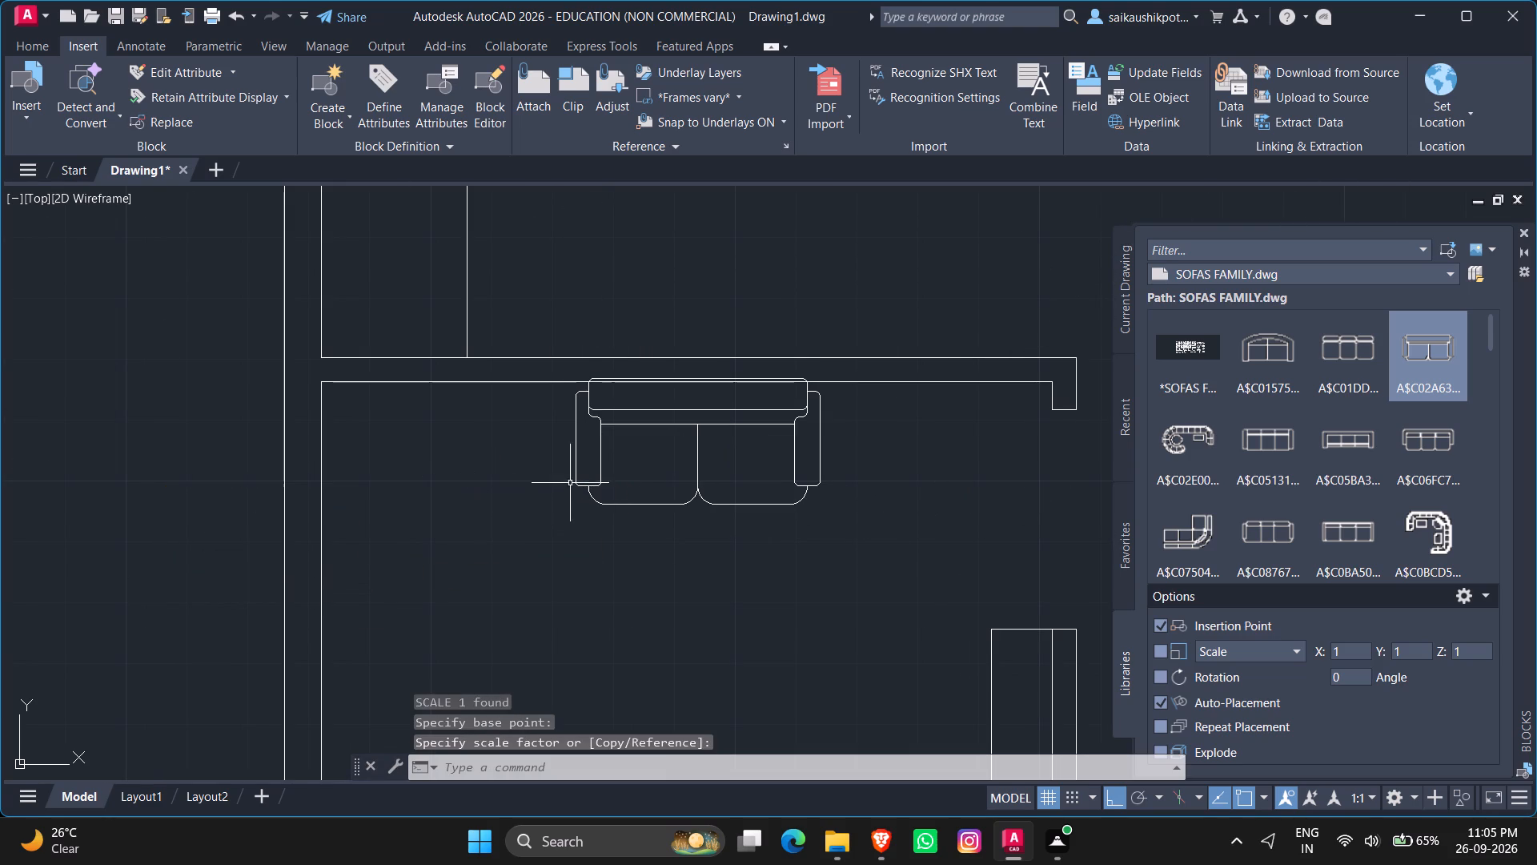
Turn Ortho off and move the enlarged sofa down and left so it sits just below the room's upper wall.
left_click(578, 476)
left_click(576, 503)
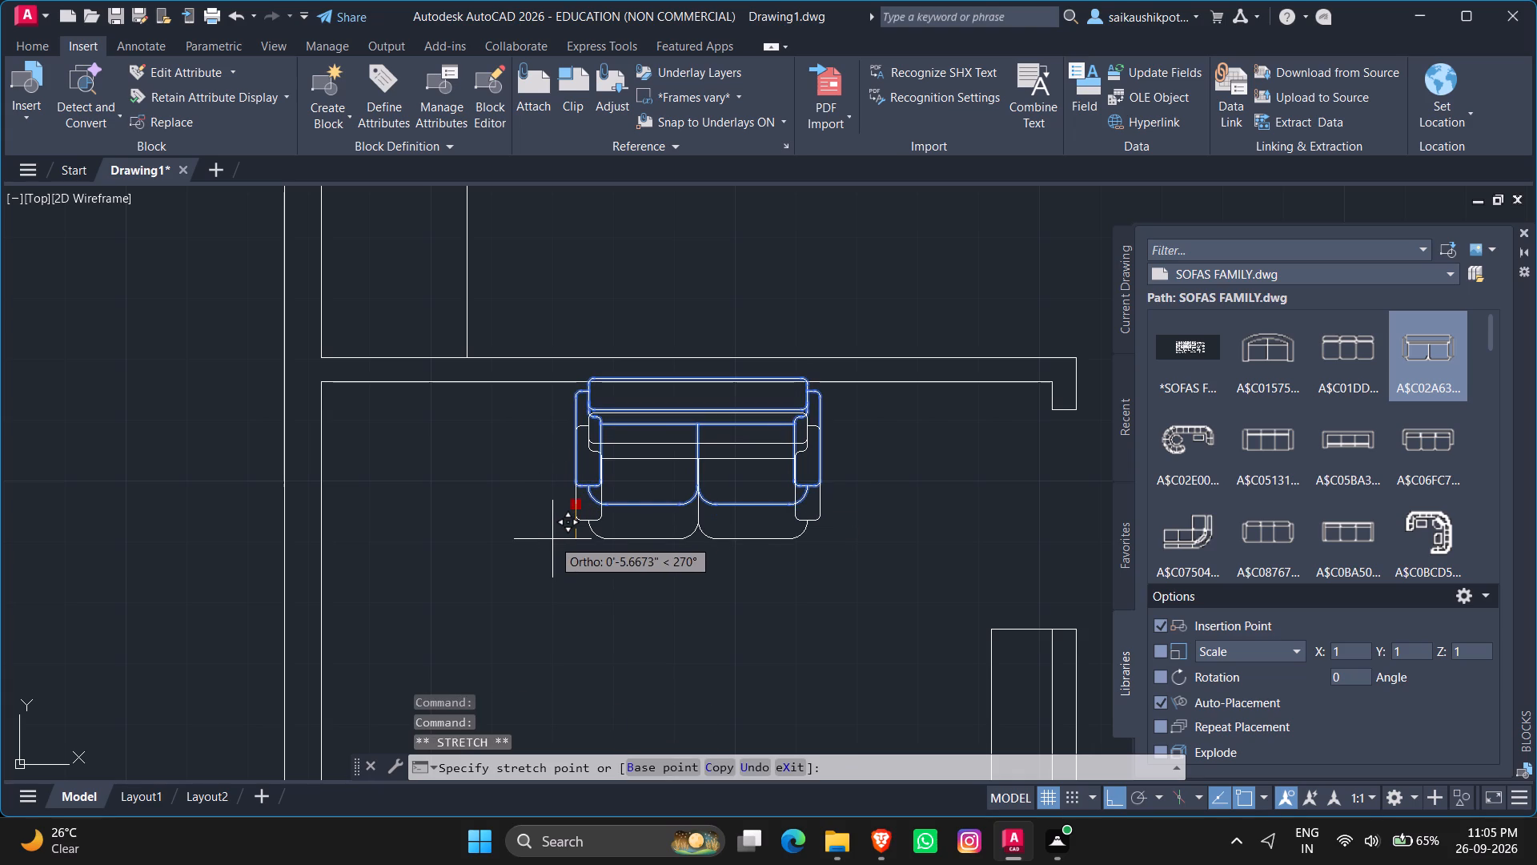
key("F8")
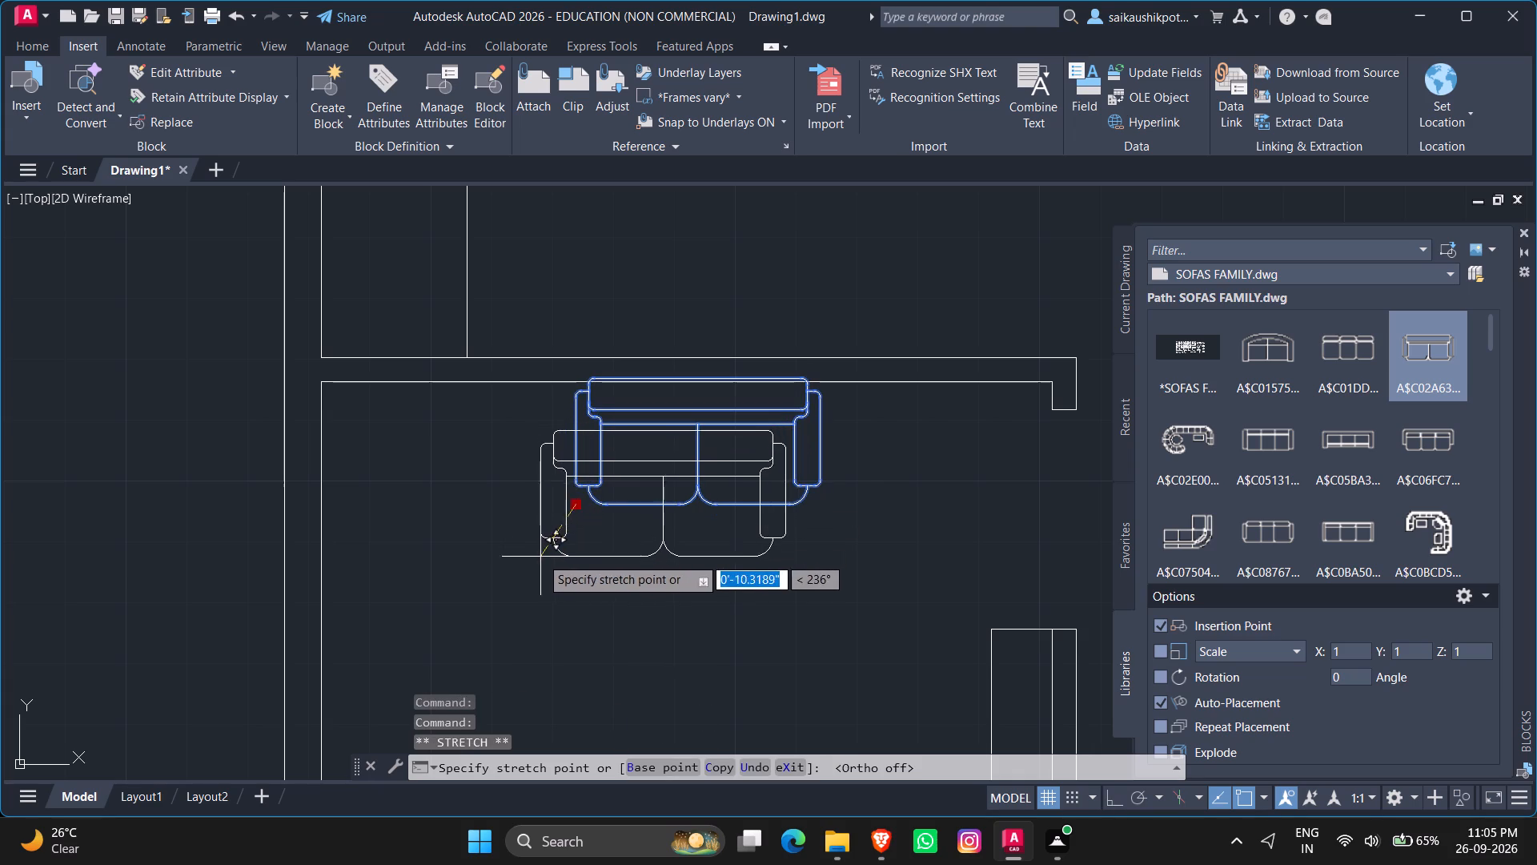
left_click(556, 553)
key("Escape")
key("Escape")
scroll(748, 523, "down", 2)
scroll(748, 529, "up", 2)
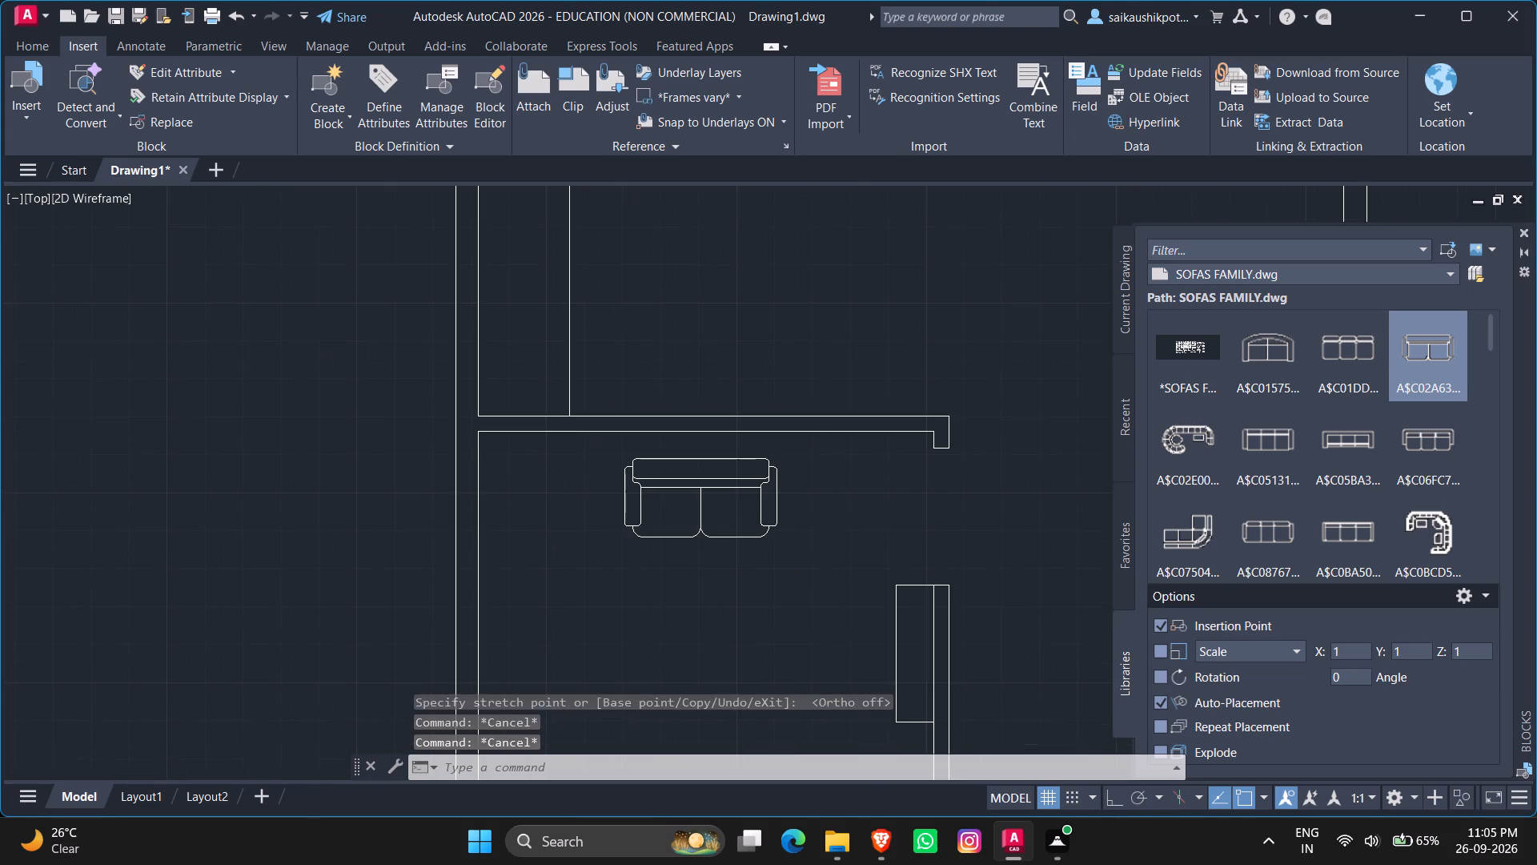
Copy the two-seat sofa and paste the duplicate near the lower wall of the same room.
scroll(754, 528, "down", 2)
scroll(700, 610, "down", 2)
scroll(699, 627, "up", 1)
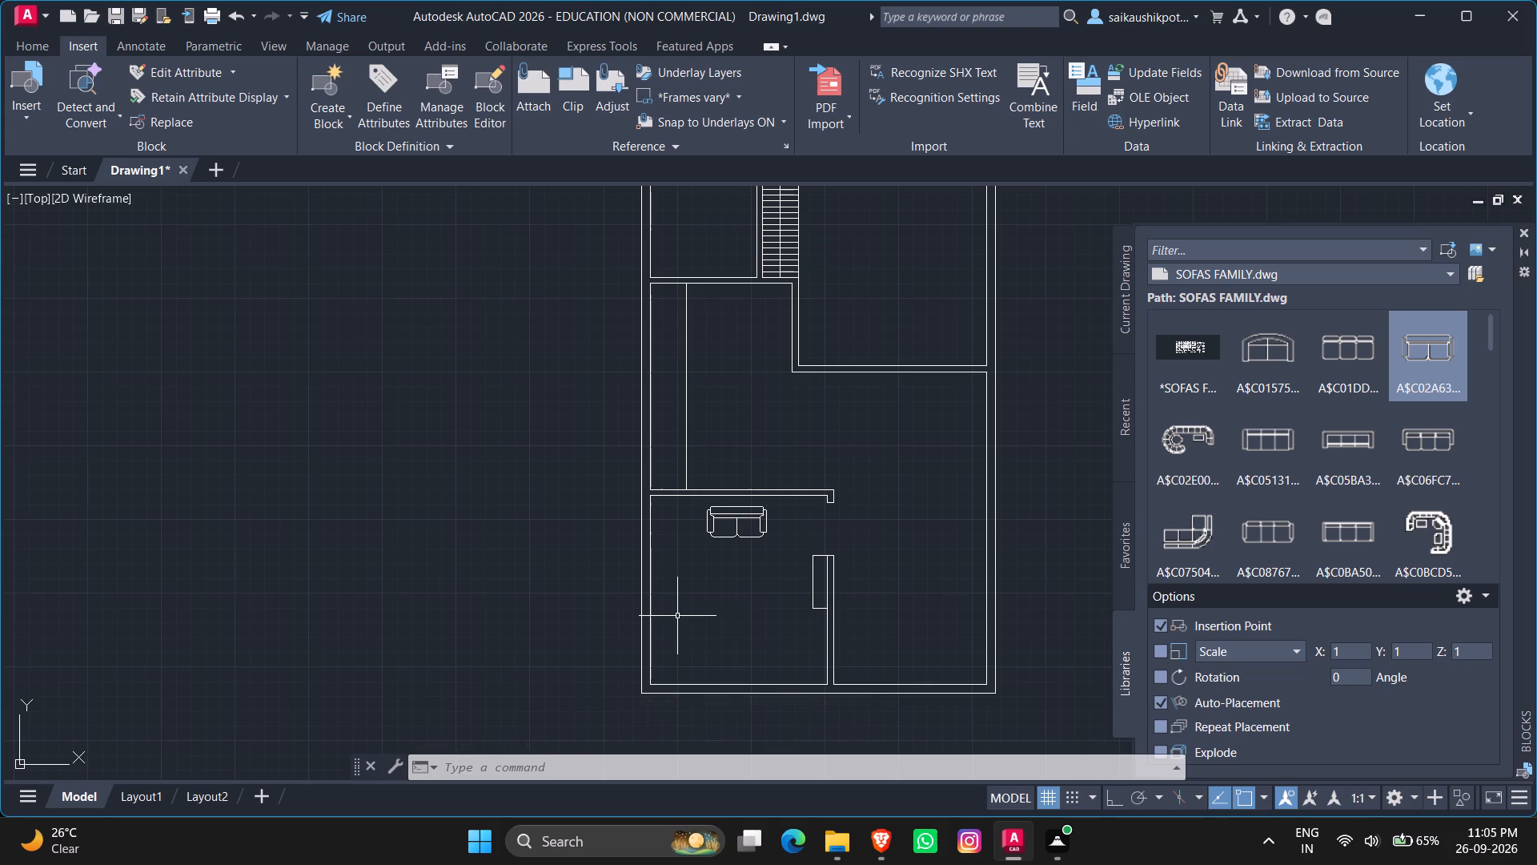
left_click(708, 524)
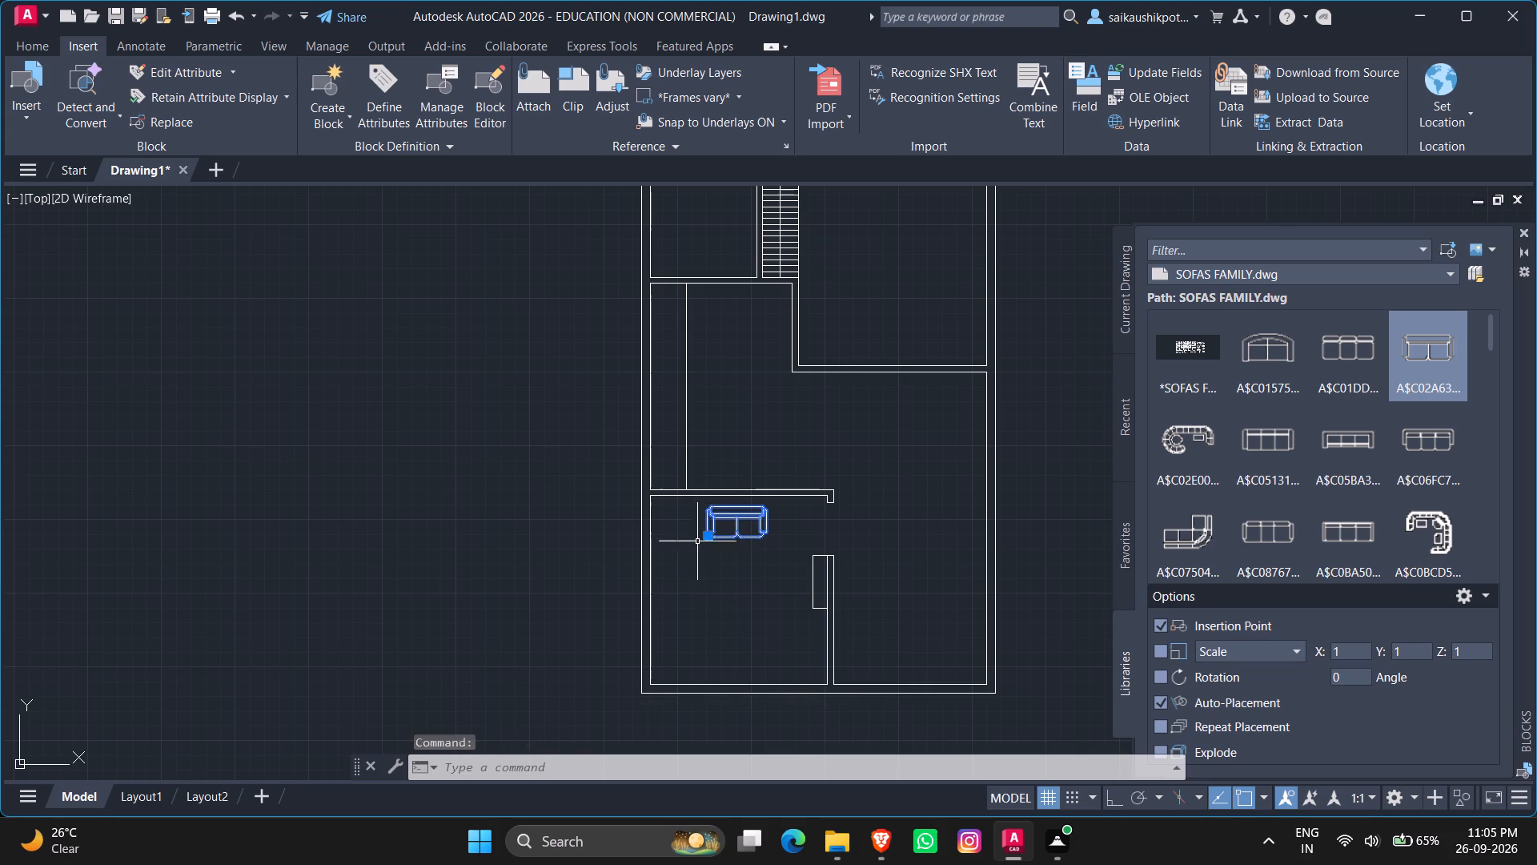
key("ctrl+c")
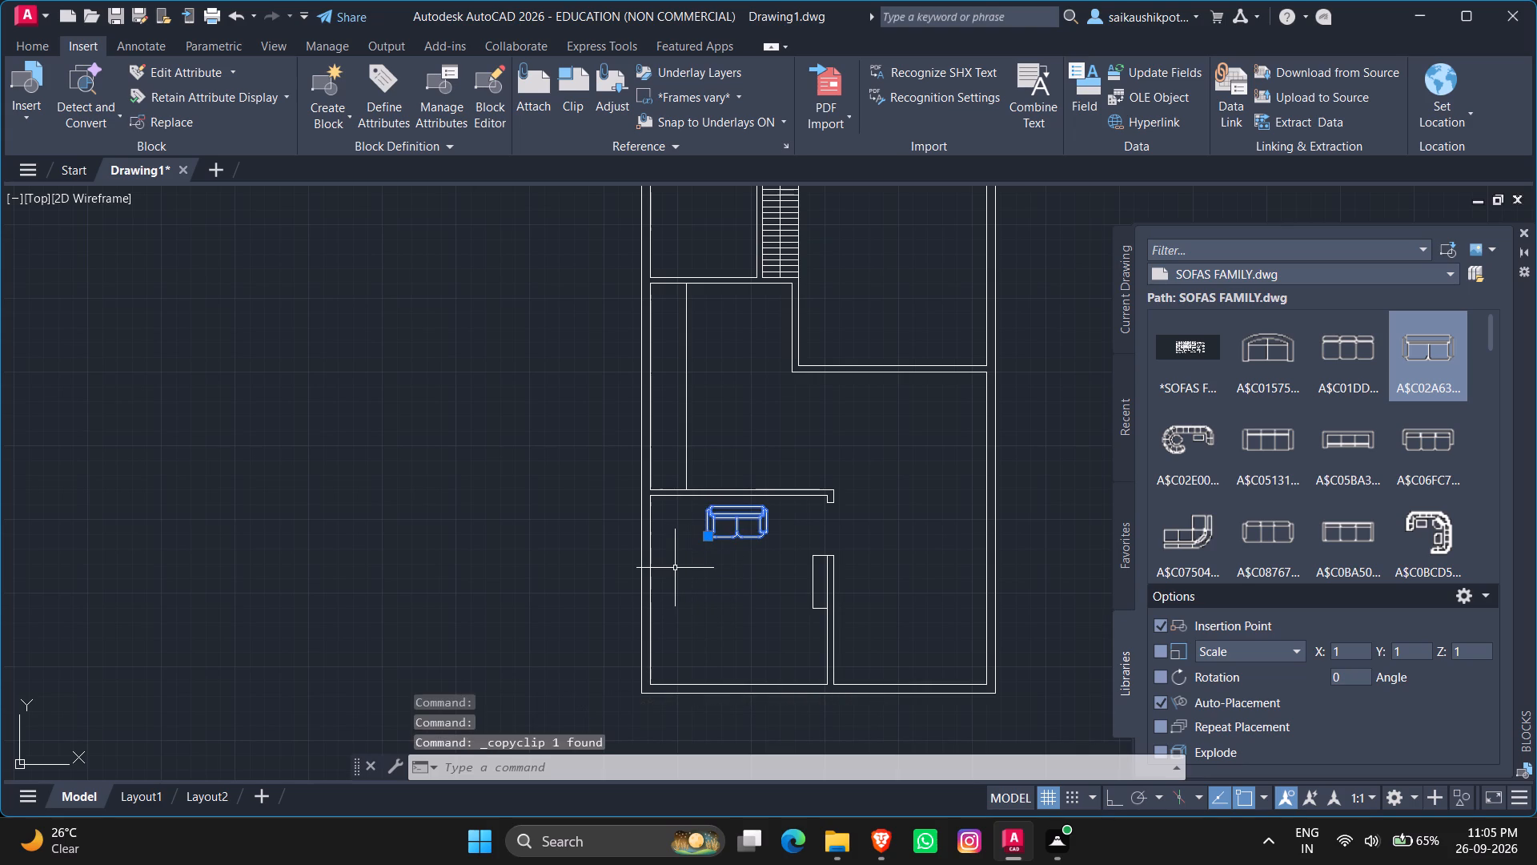
key("ctrl+v")
scroll(700, 670, "up", 2)
left_click(704, 673)
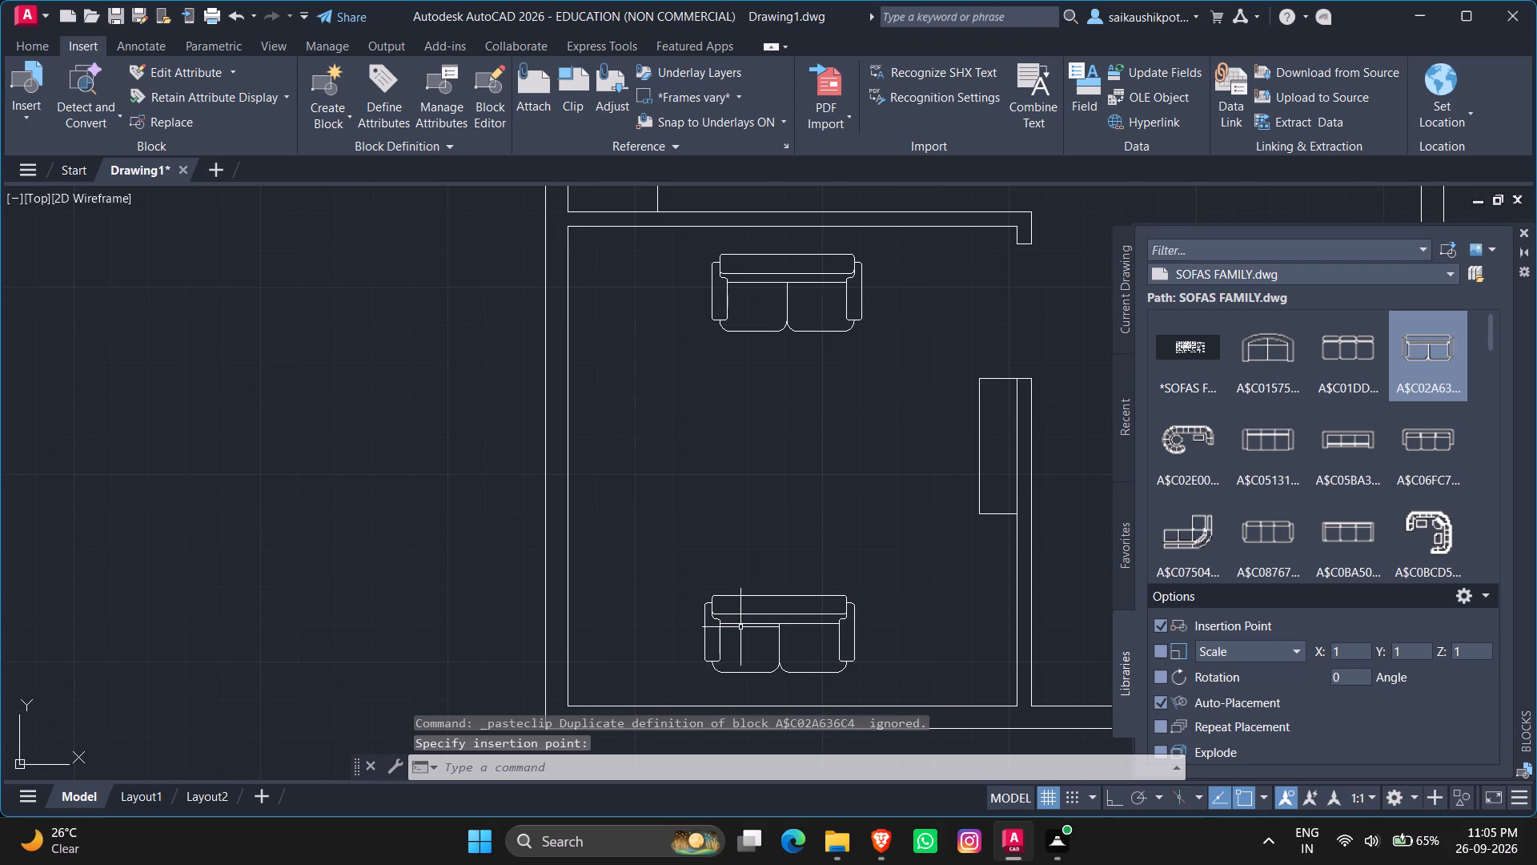
key("Escape")
Rotate the copied sofa 180° about its upper-left corner so its back faces the lower wall.
left_click(715, 610)
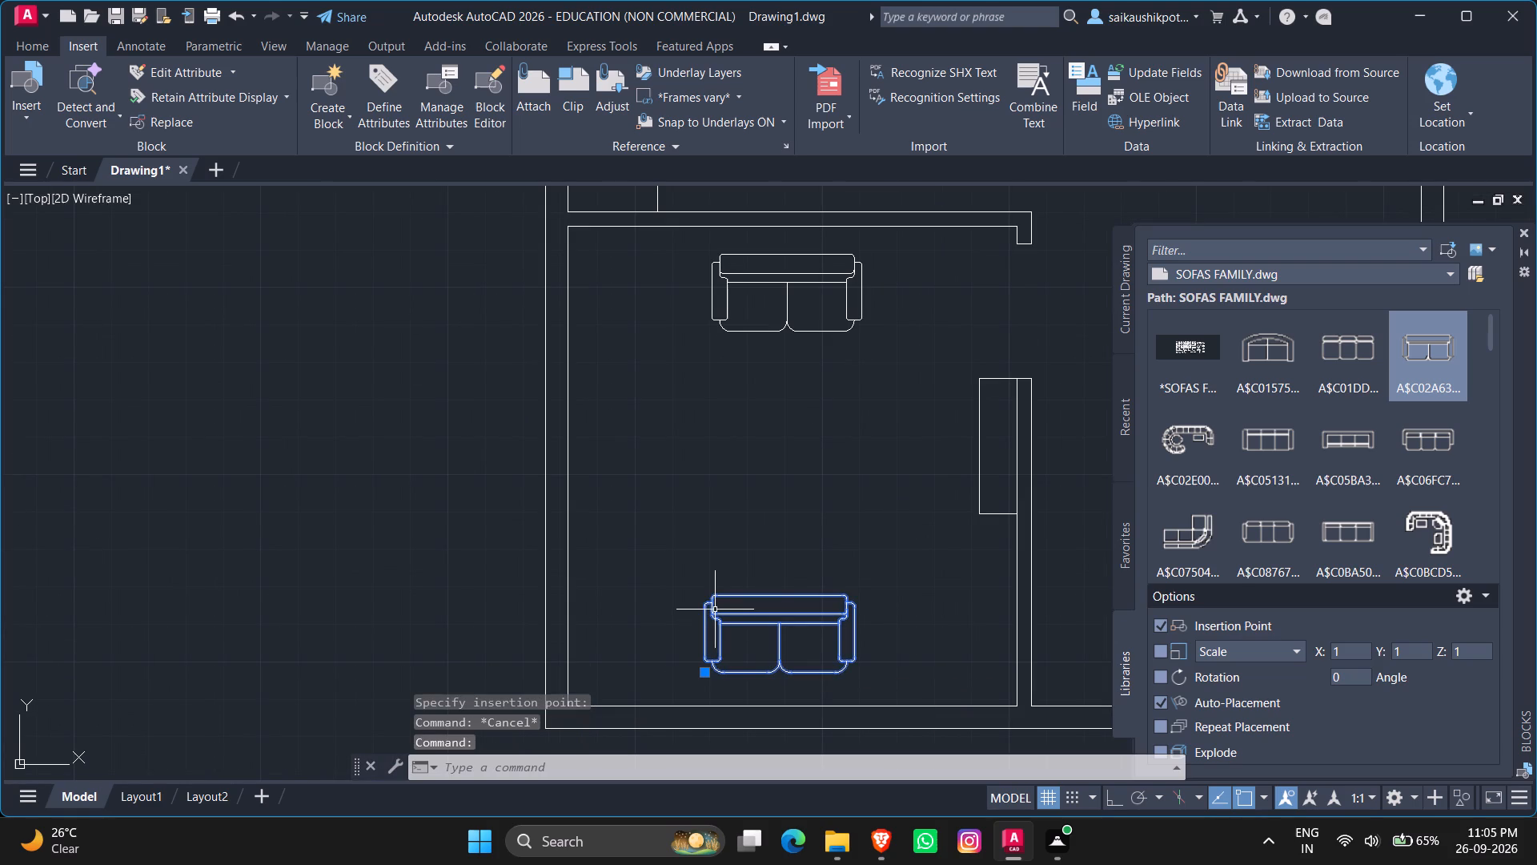
type("ro")
key("Return")
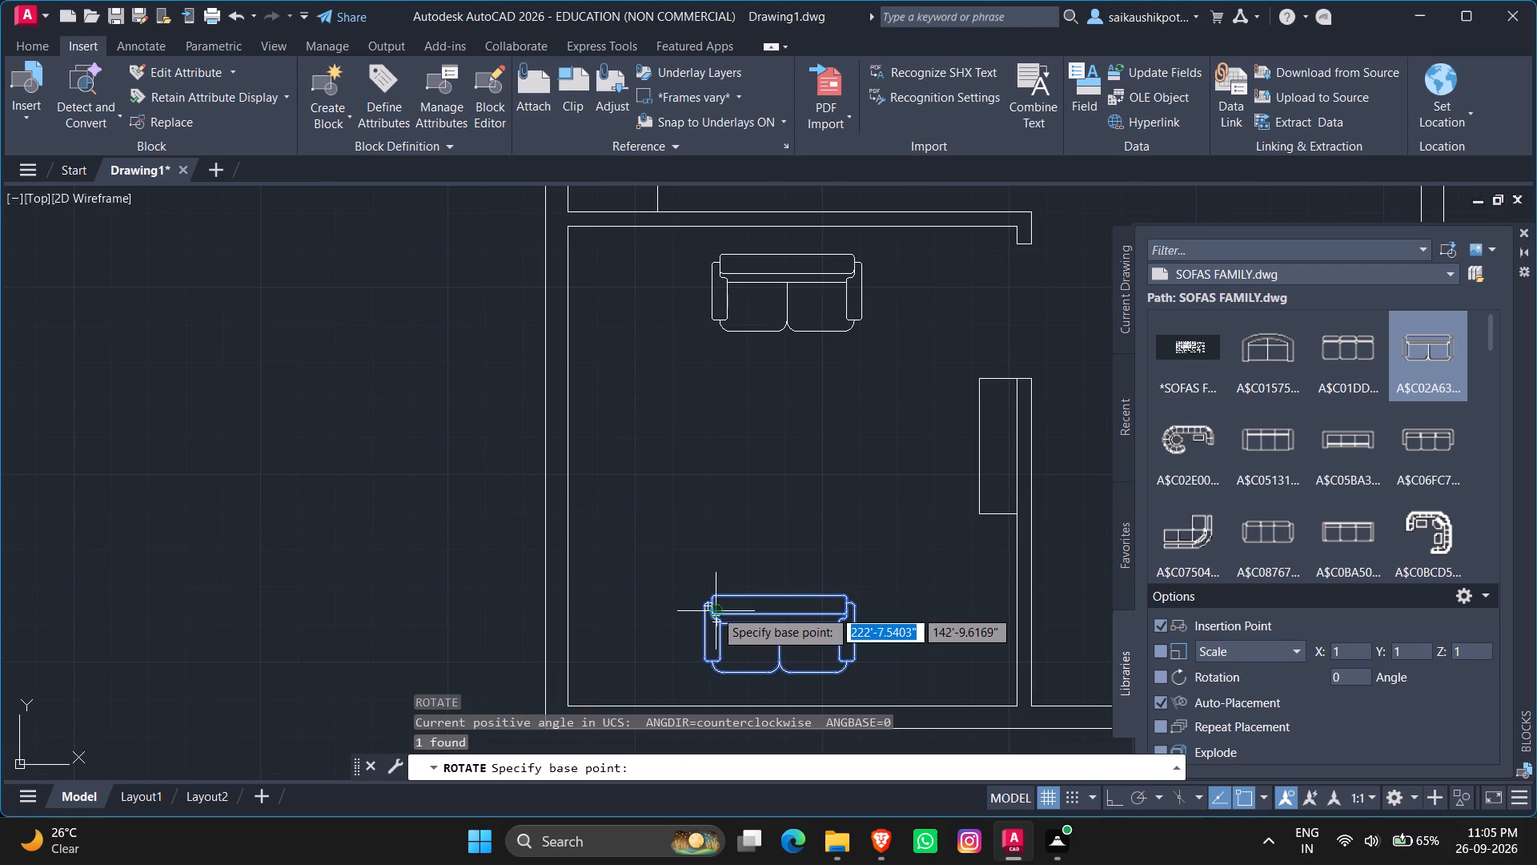
left_click(714, 608)
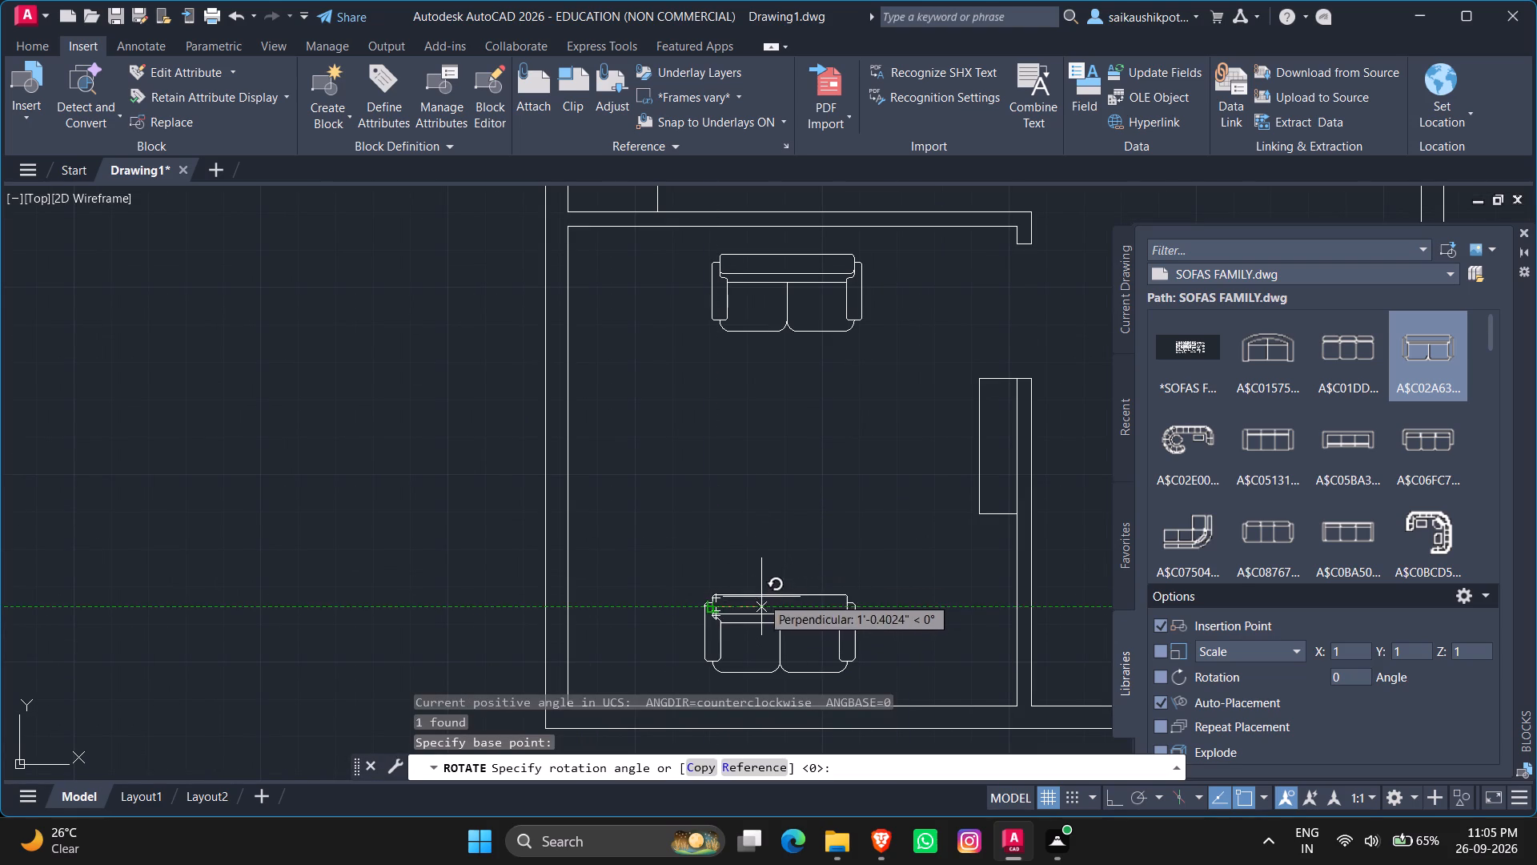
left_click(656, 607)
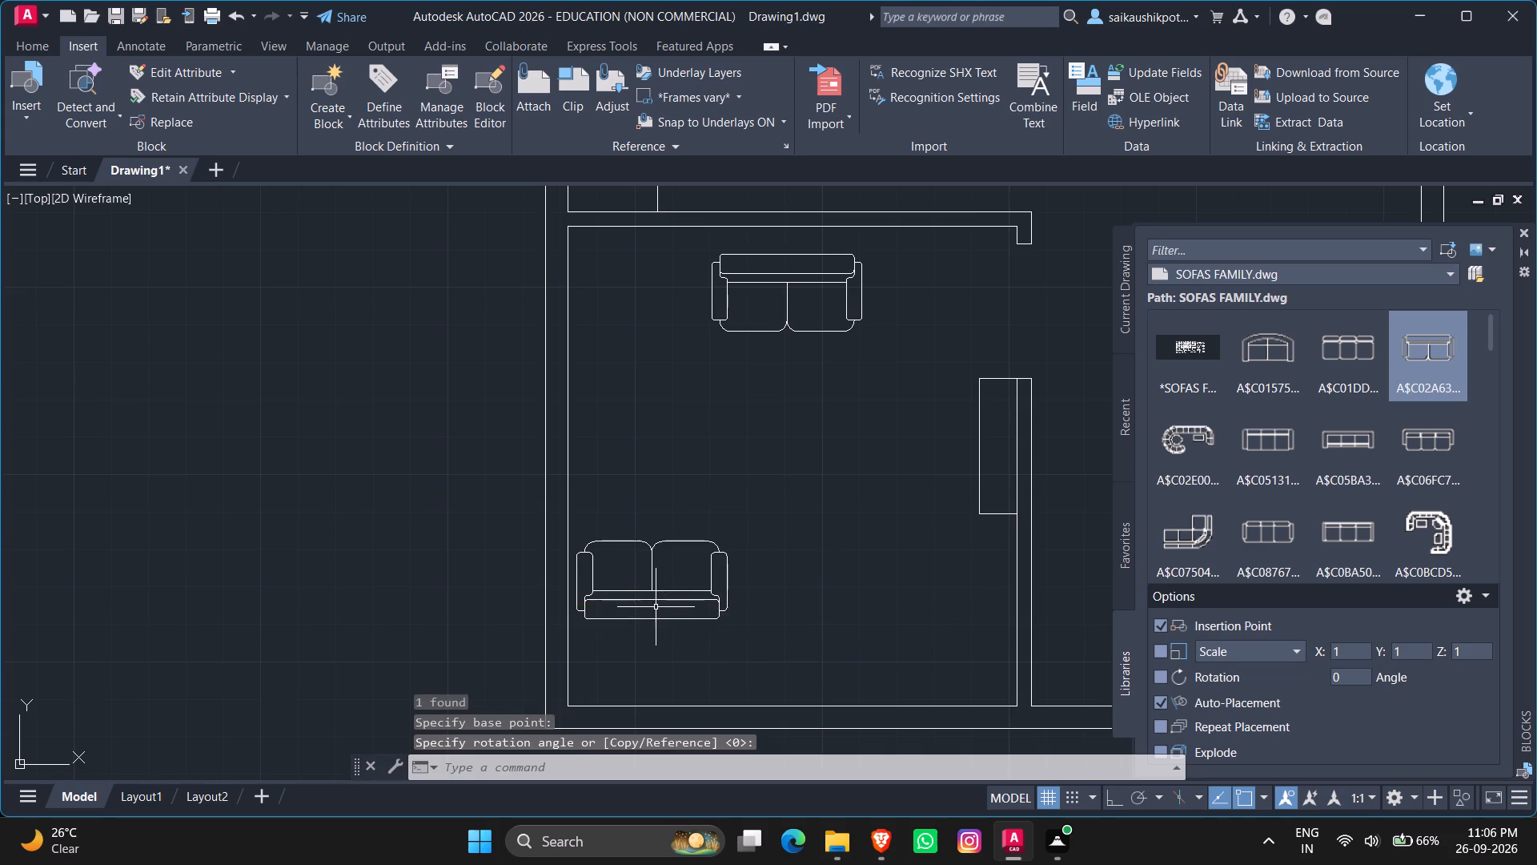
Move the rotated sofa against the lower wall, facing the upper sofa and roughly in line with it.
left_click(720, 626)
left_click(667, 584)
left_click(725, 543)
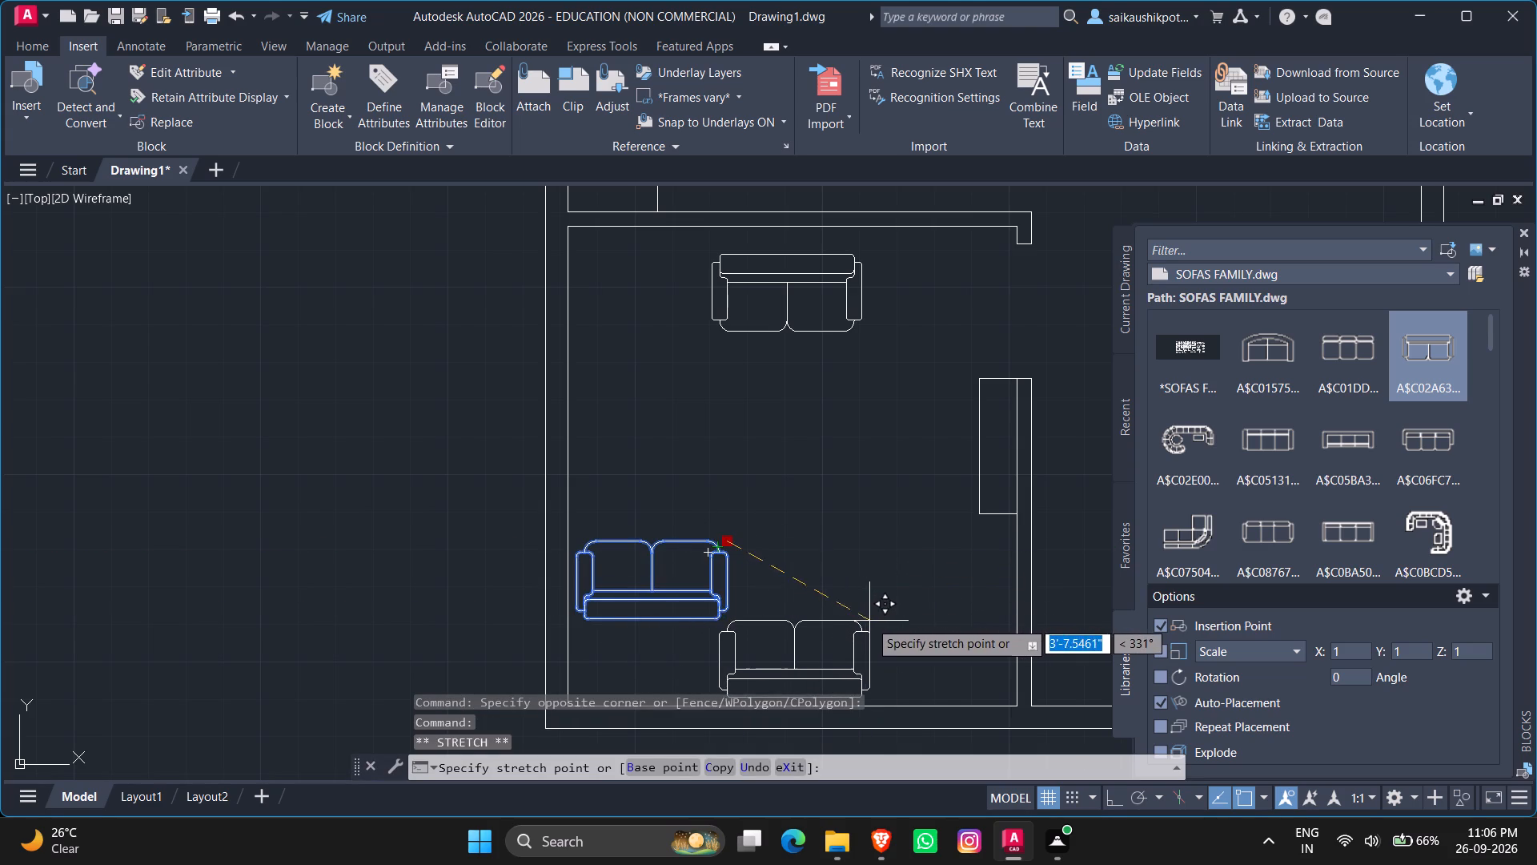
left_click(869, 621)
key("Escape")
key("Escape")
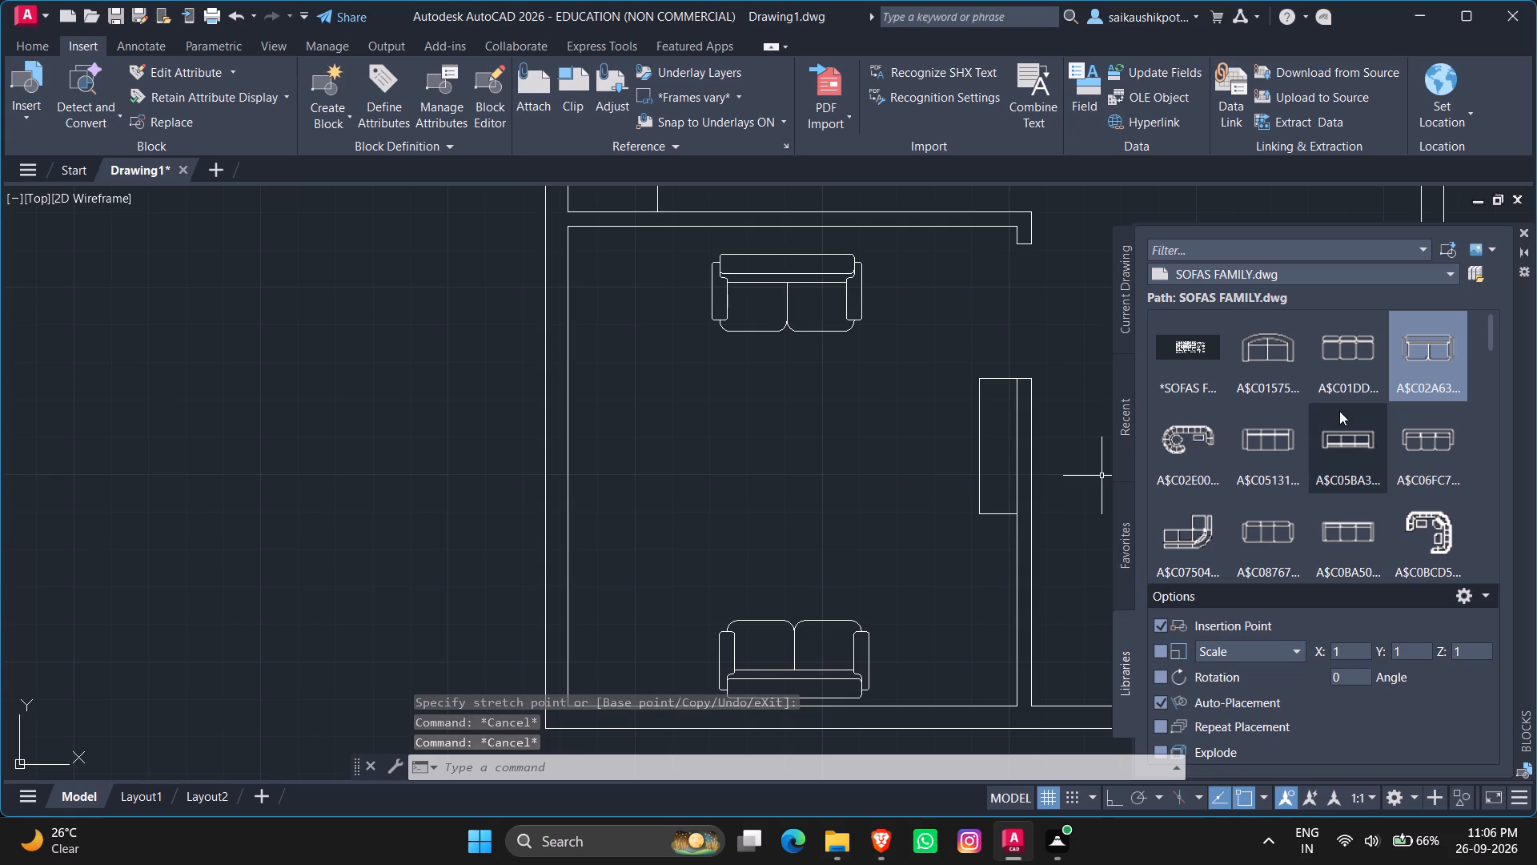
Insert the three-seat sofa block A$C0513100E from the sofa library between the two facing sofas.
left_click(1265, 455)
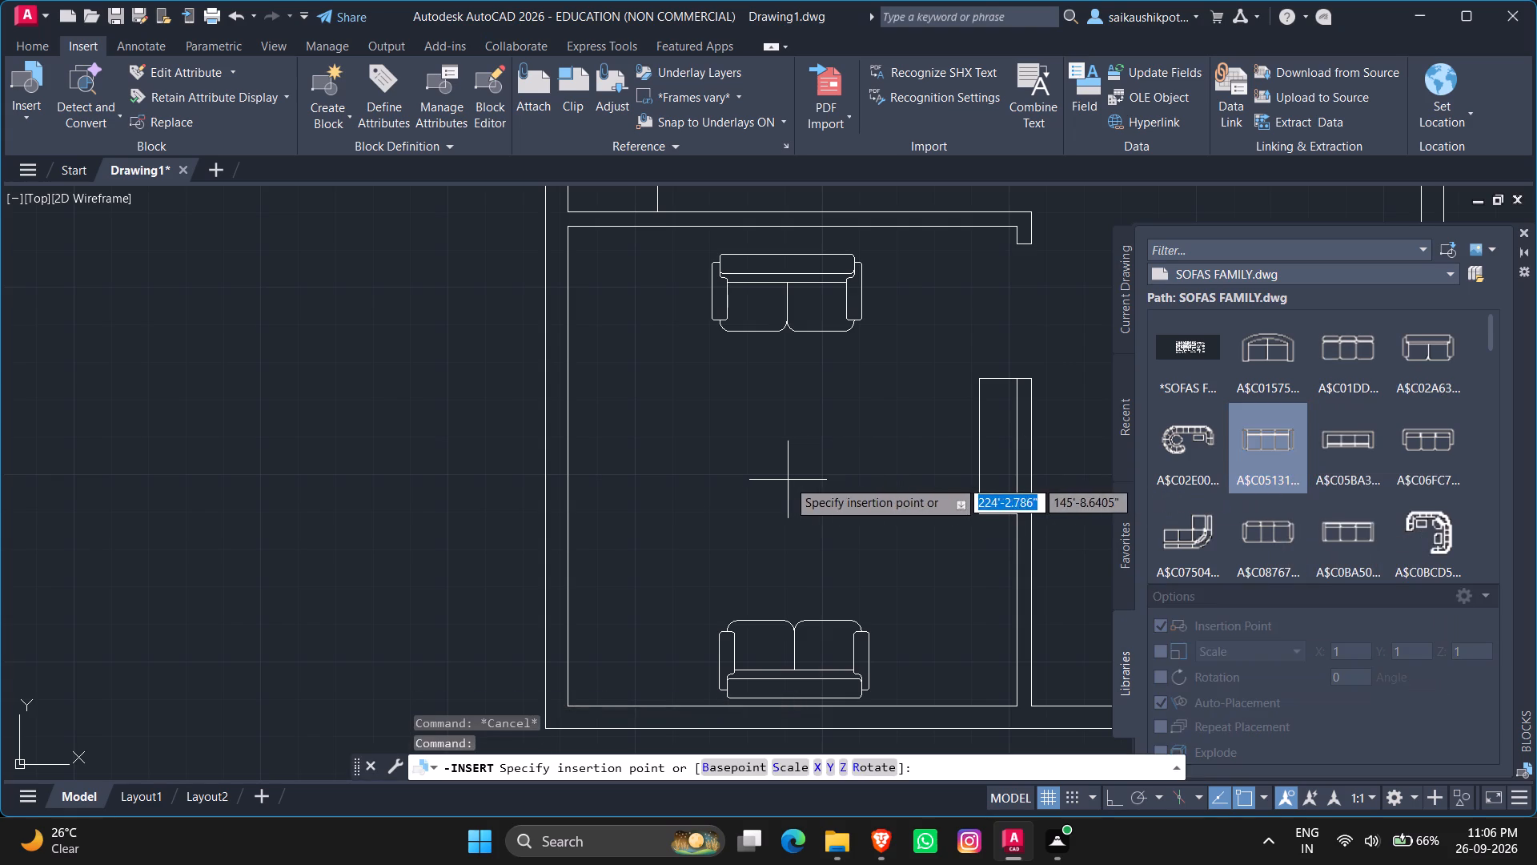
left_click(788, 480)
Scale up the inserted three-seat sofa about its upper-left part until it is somewhat longer than the two-seat sofas.
scroll(767, 482, "up", 5)
scroll(945, 473, "up", 4)
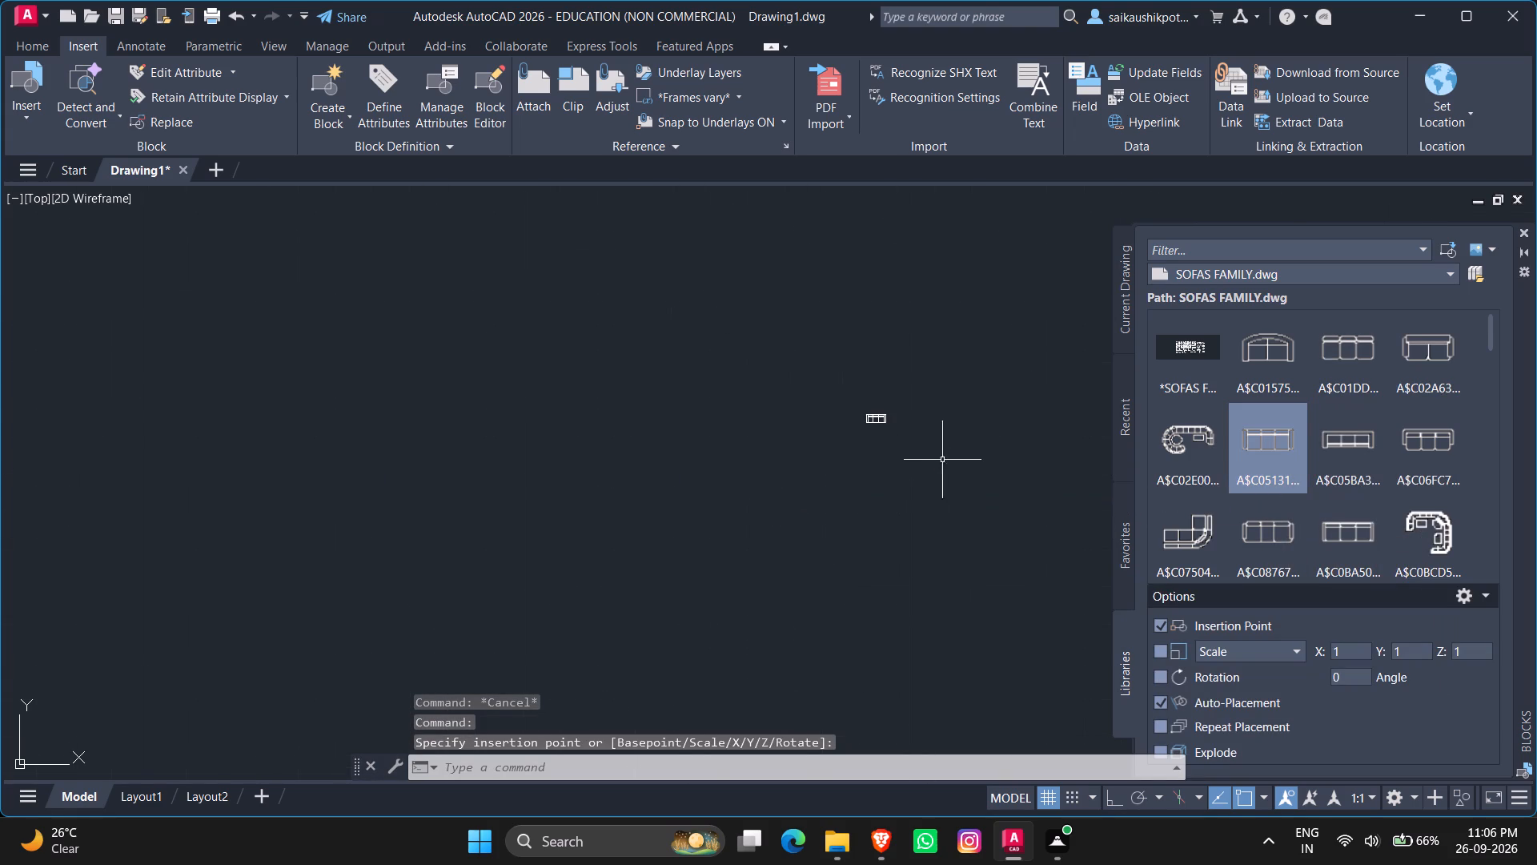
scroll(941, 456, "up", 2)
left_click(789, 398)
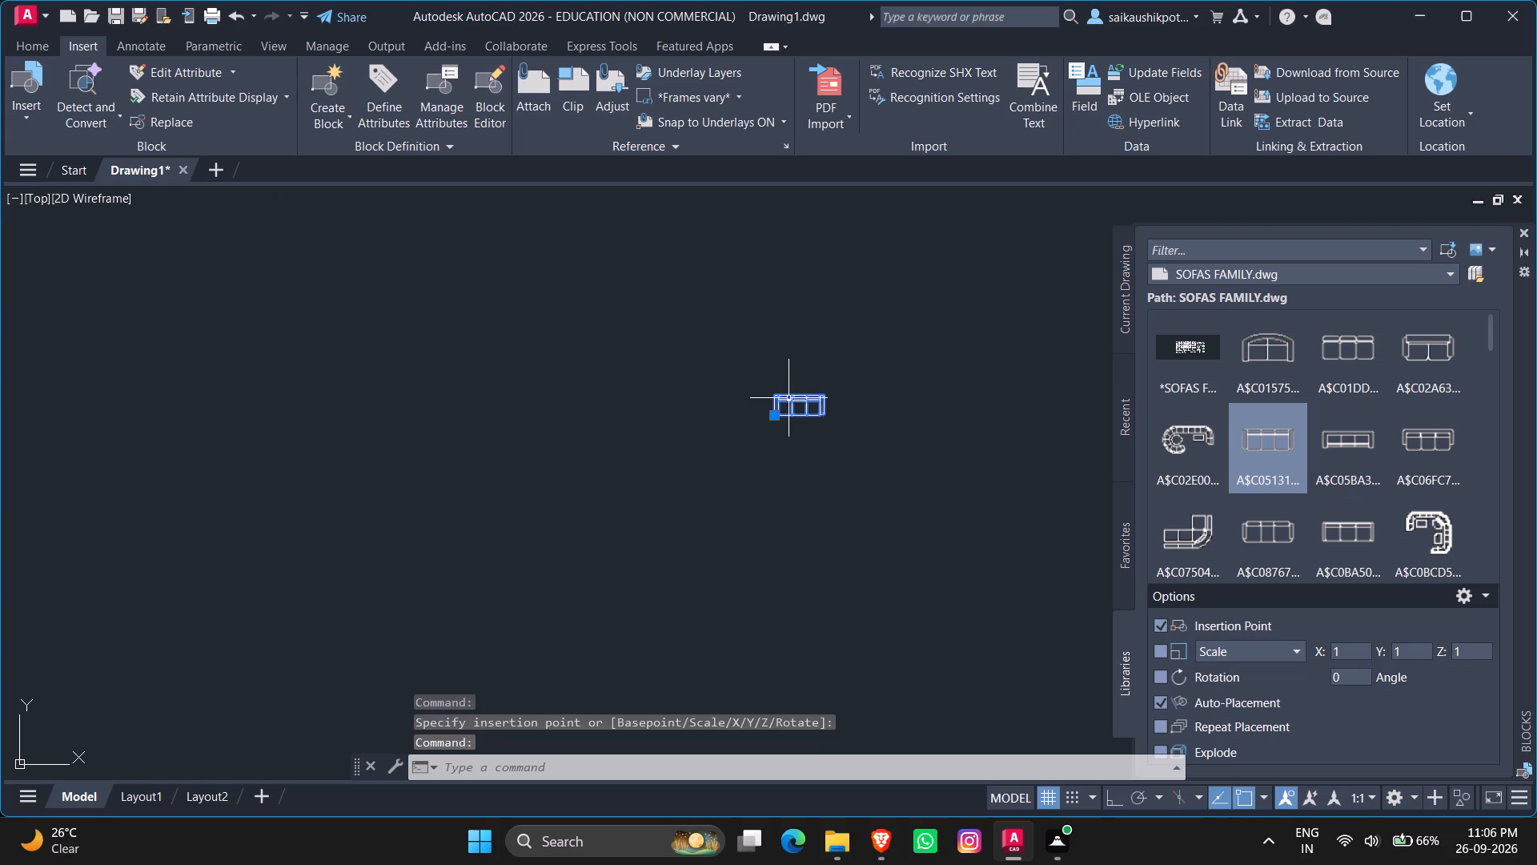
type("sc")
key("Return")
left_click(789, 398)
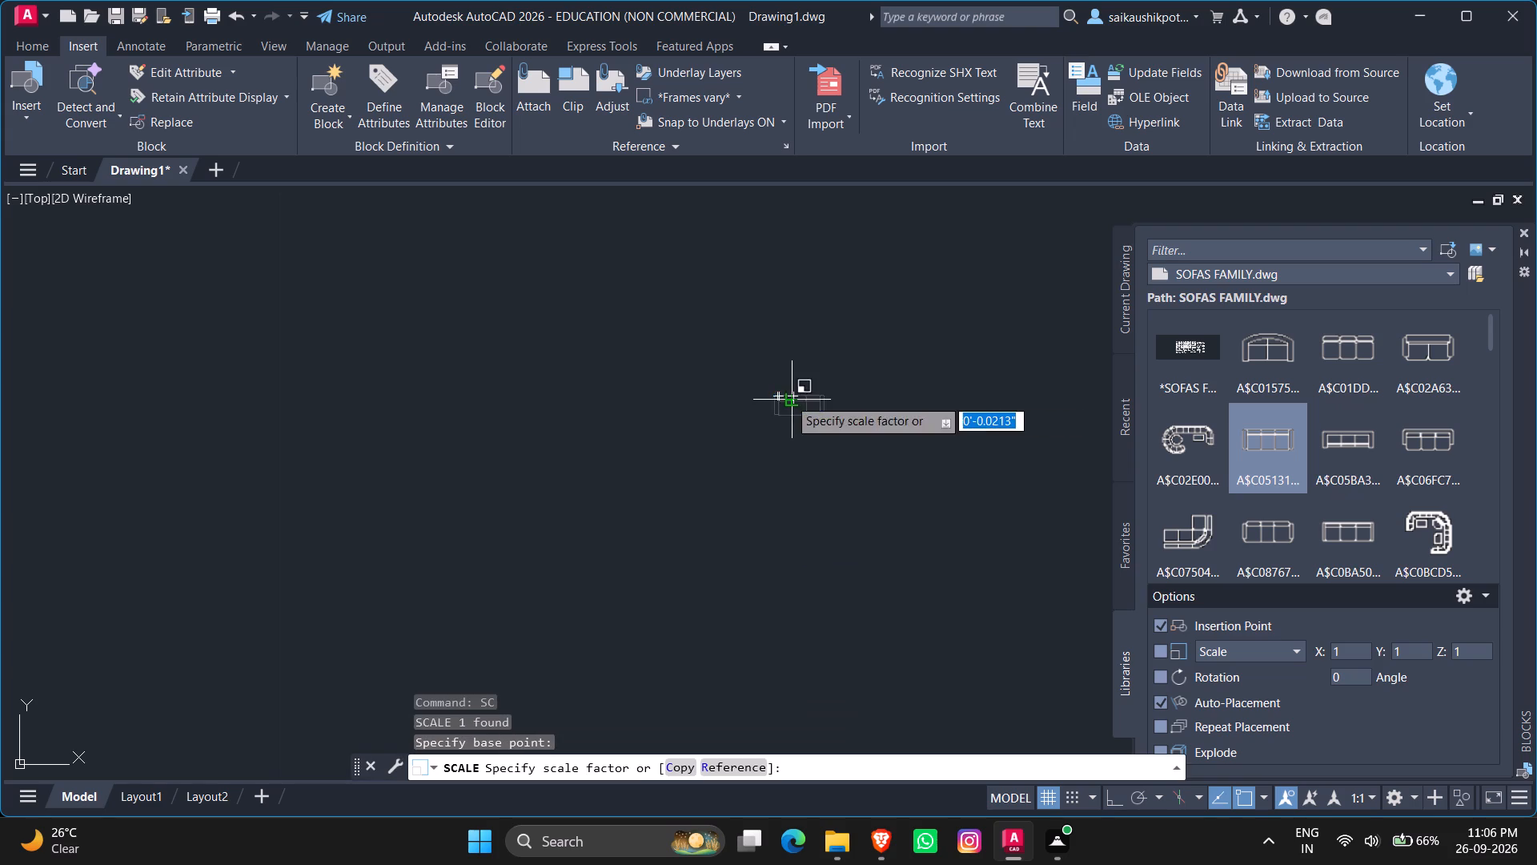
scroll(623, 440, "down", 10)
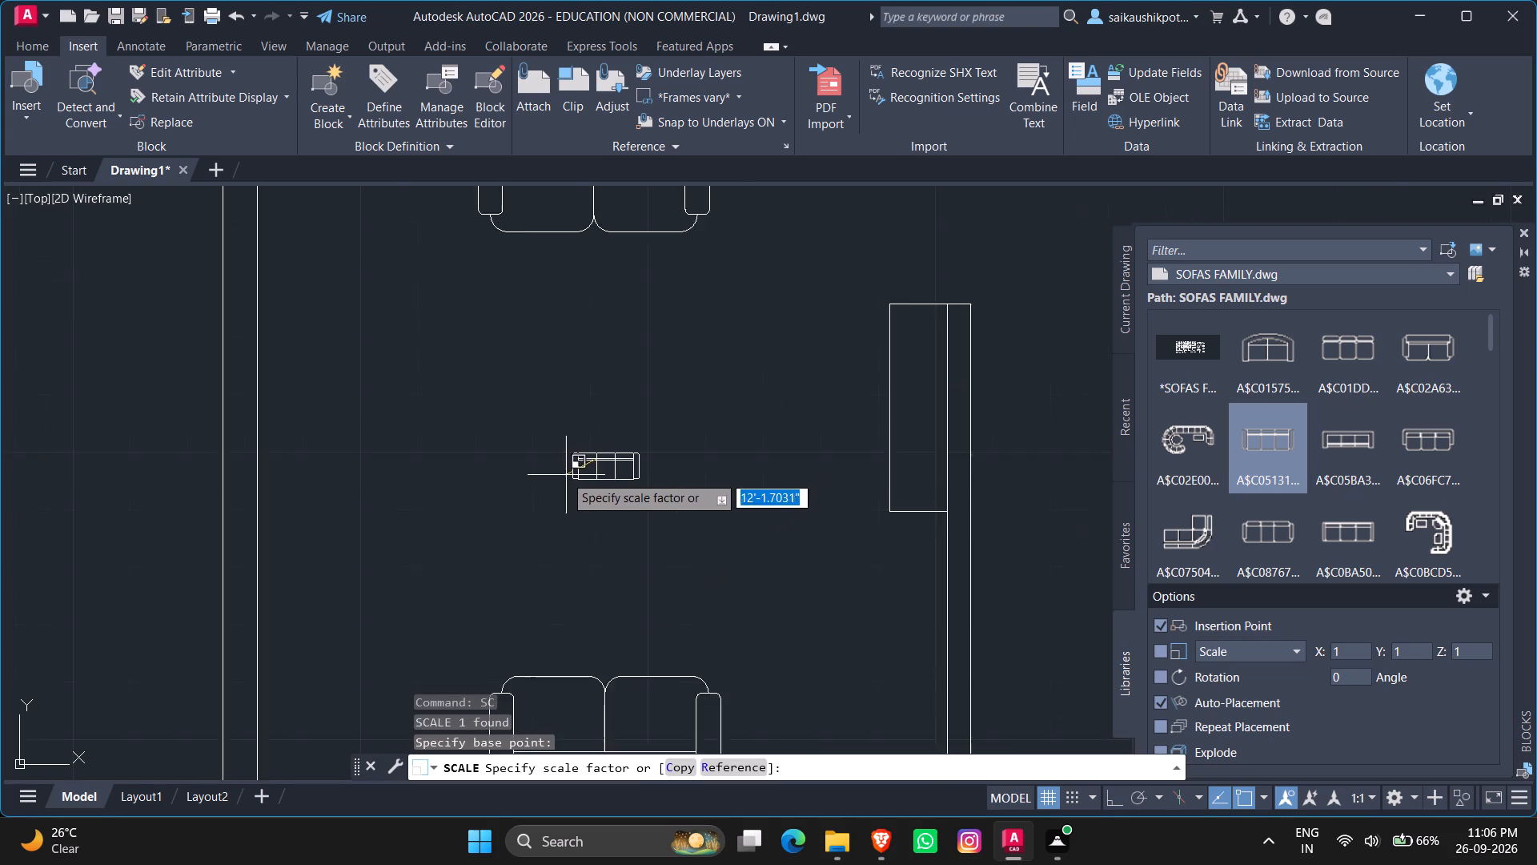
scroll(564, 475, "down", 1)
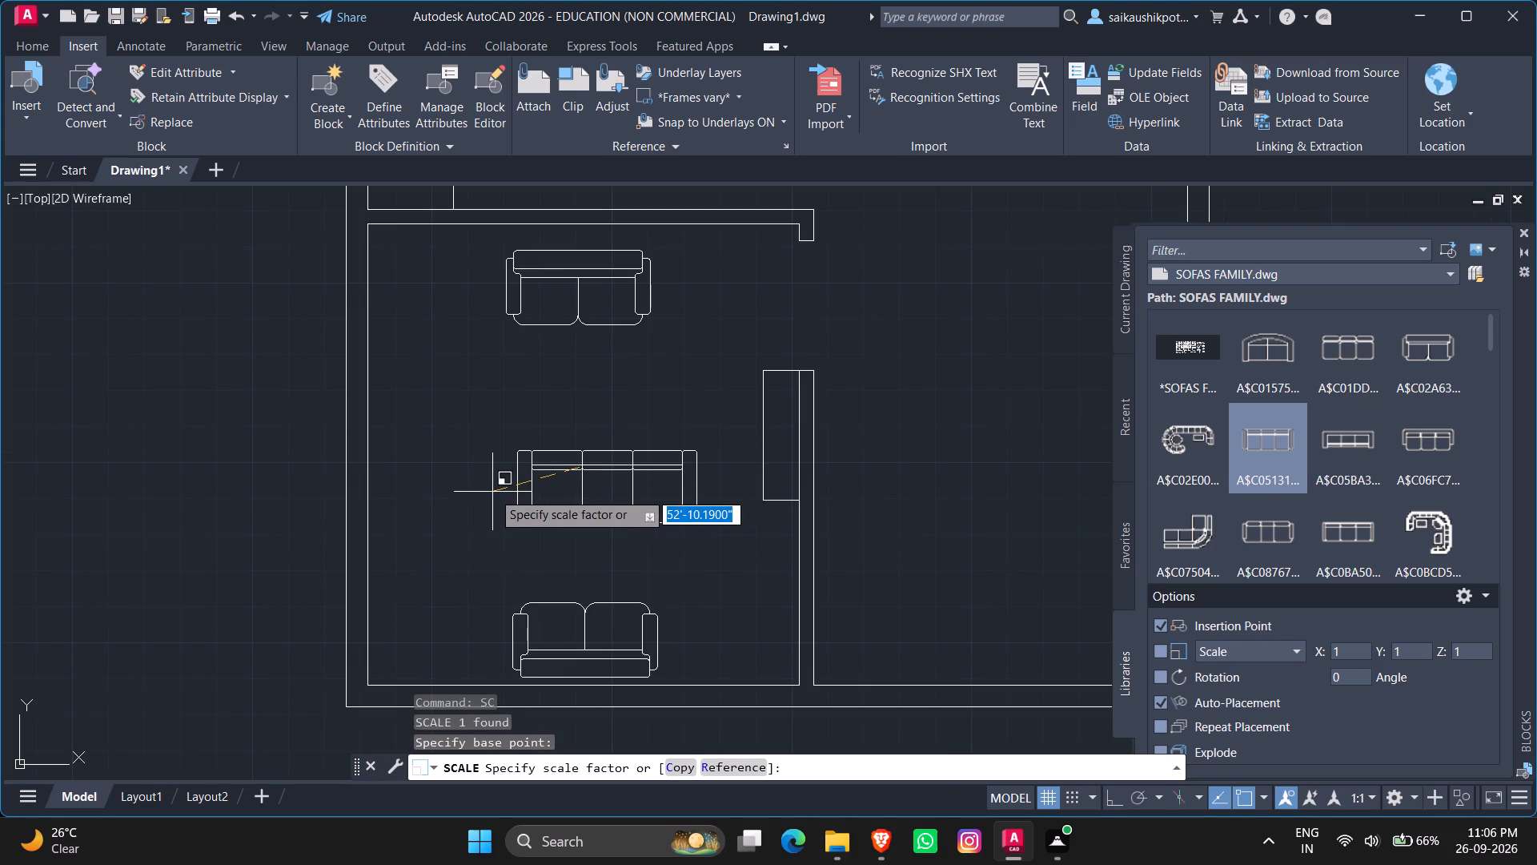
left_click(488, 504)
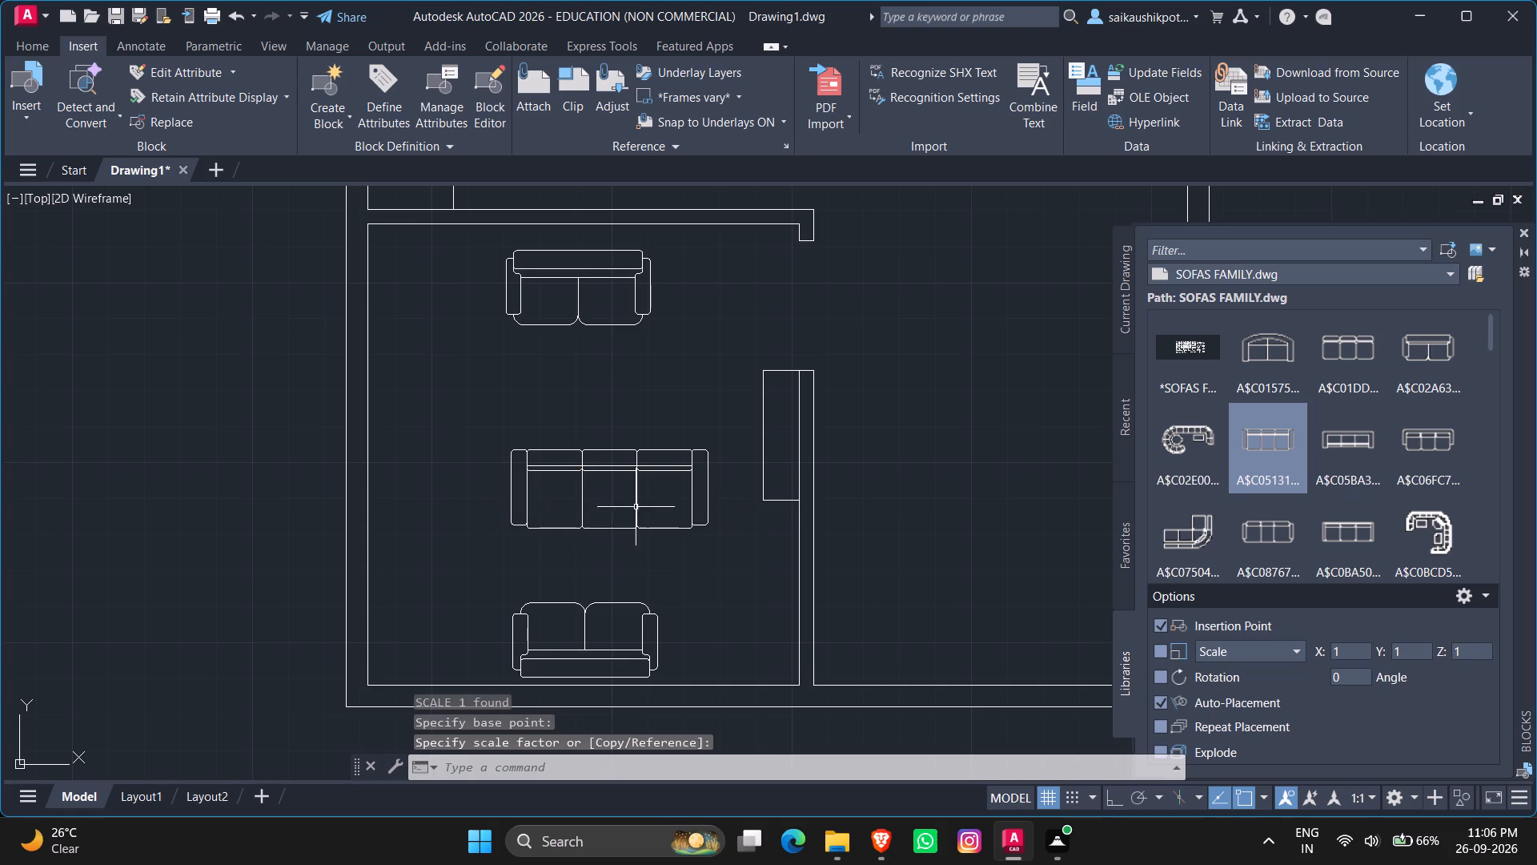
Rotate the three-seat sofa 90° about its upper-left seat corner so its back faces the room's left wall.
left_click_drag(639, 508, 625, 511)
type("ro")
key("Return")
left_click(532, 466)
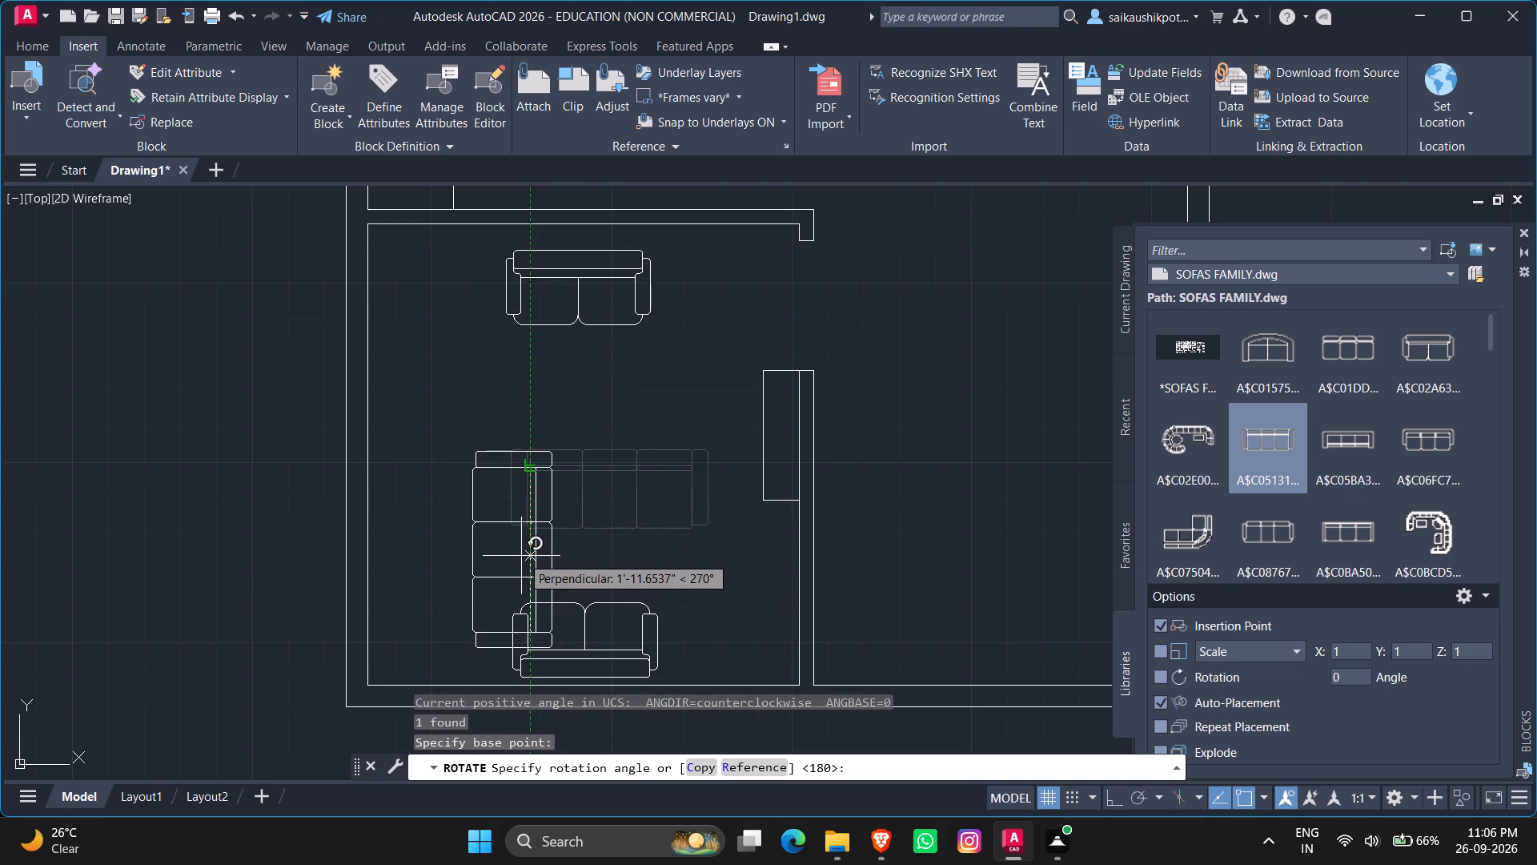
left_click(522, 403)
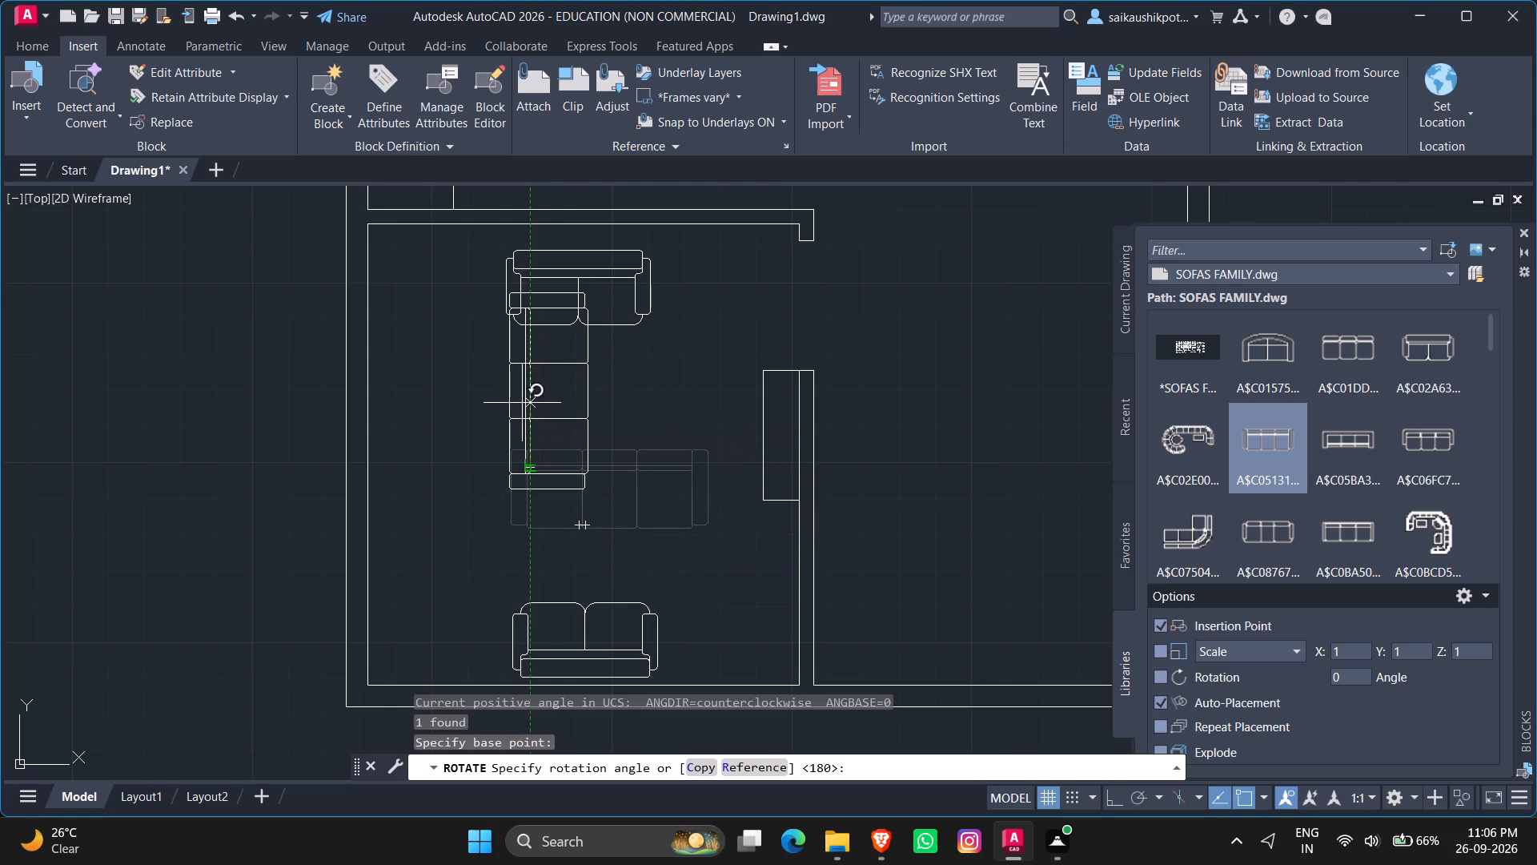
Move the rotated three-seat sofa close to the left wall, between the levels of the two facing sofas.
left_click(593, 444)
left_click(517, 455)
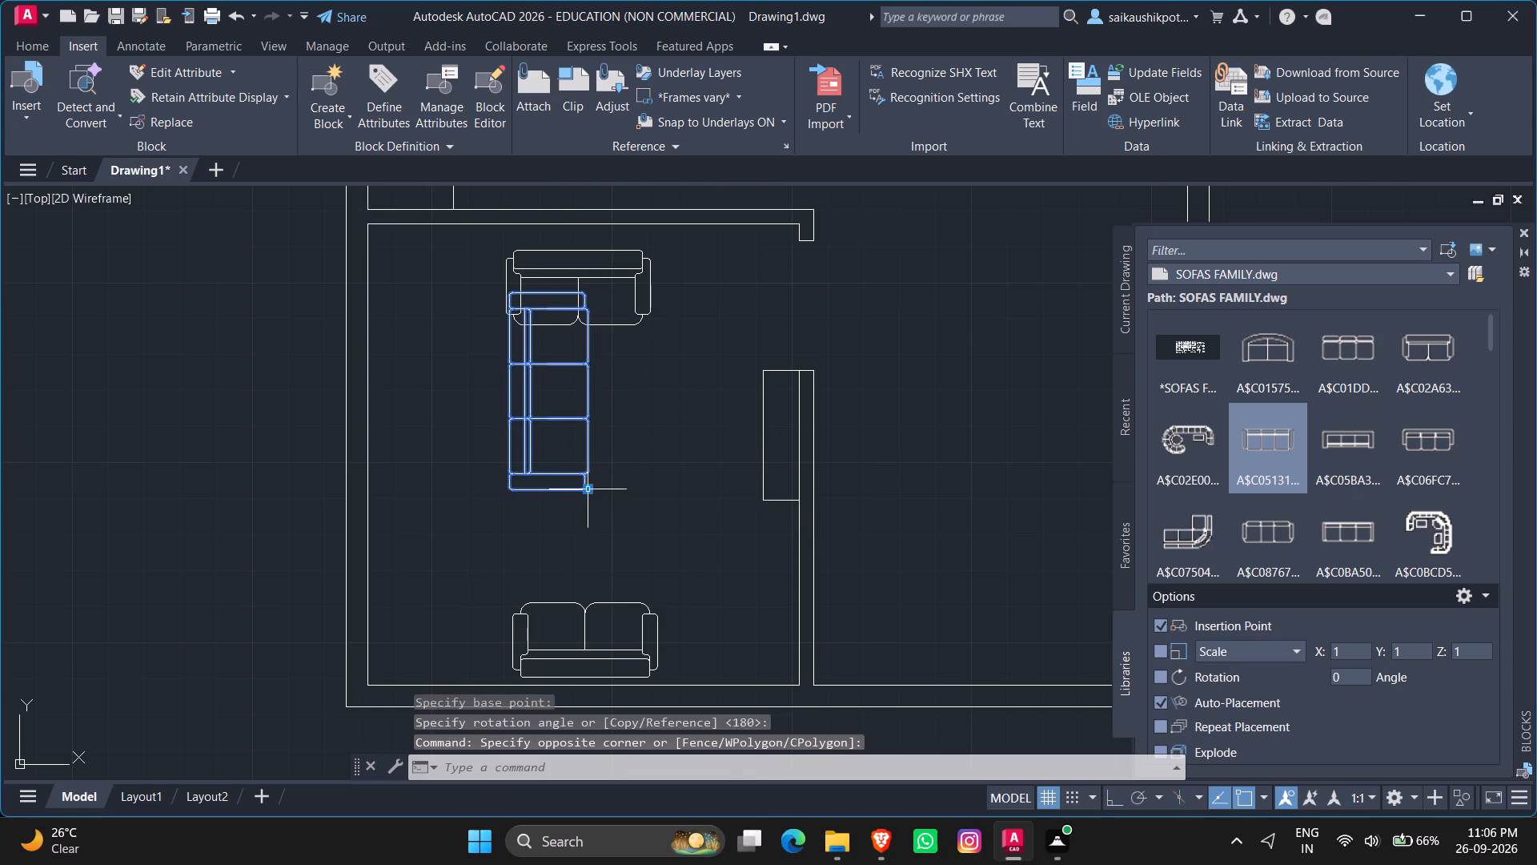
left_click(587, 491)
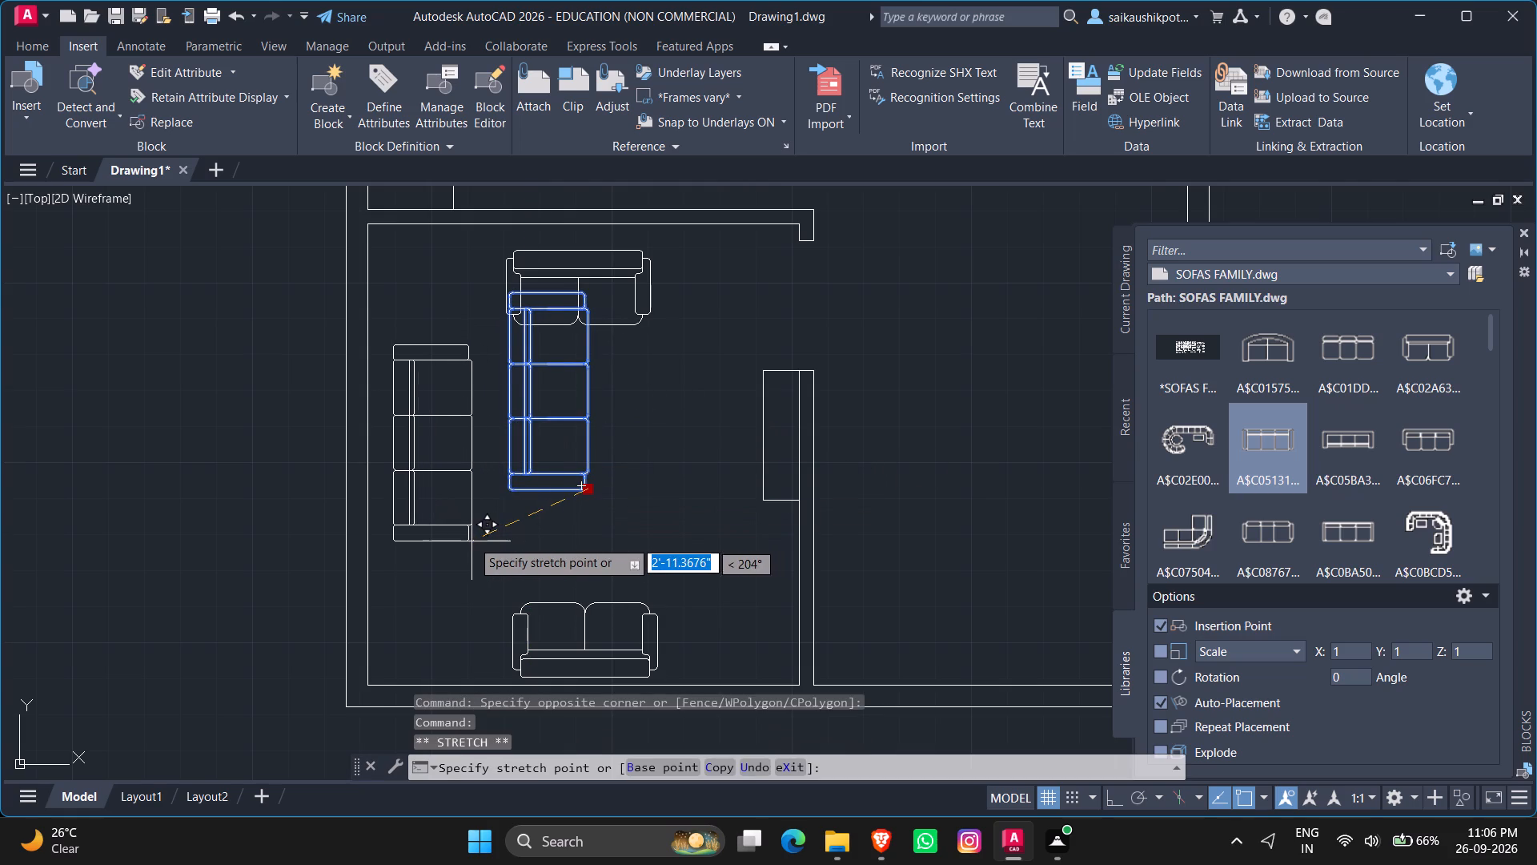
left_click(464, 537)
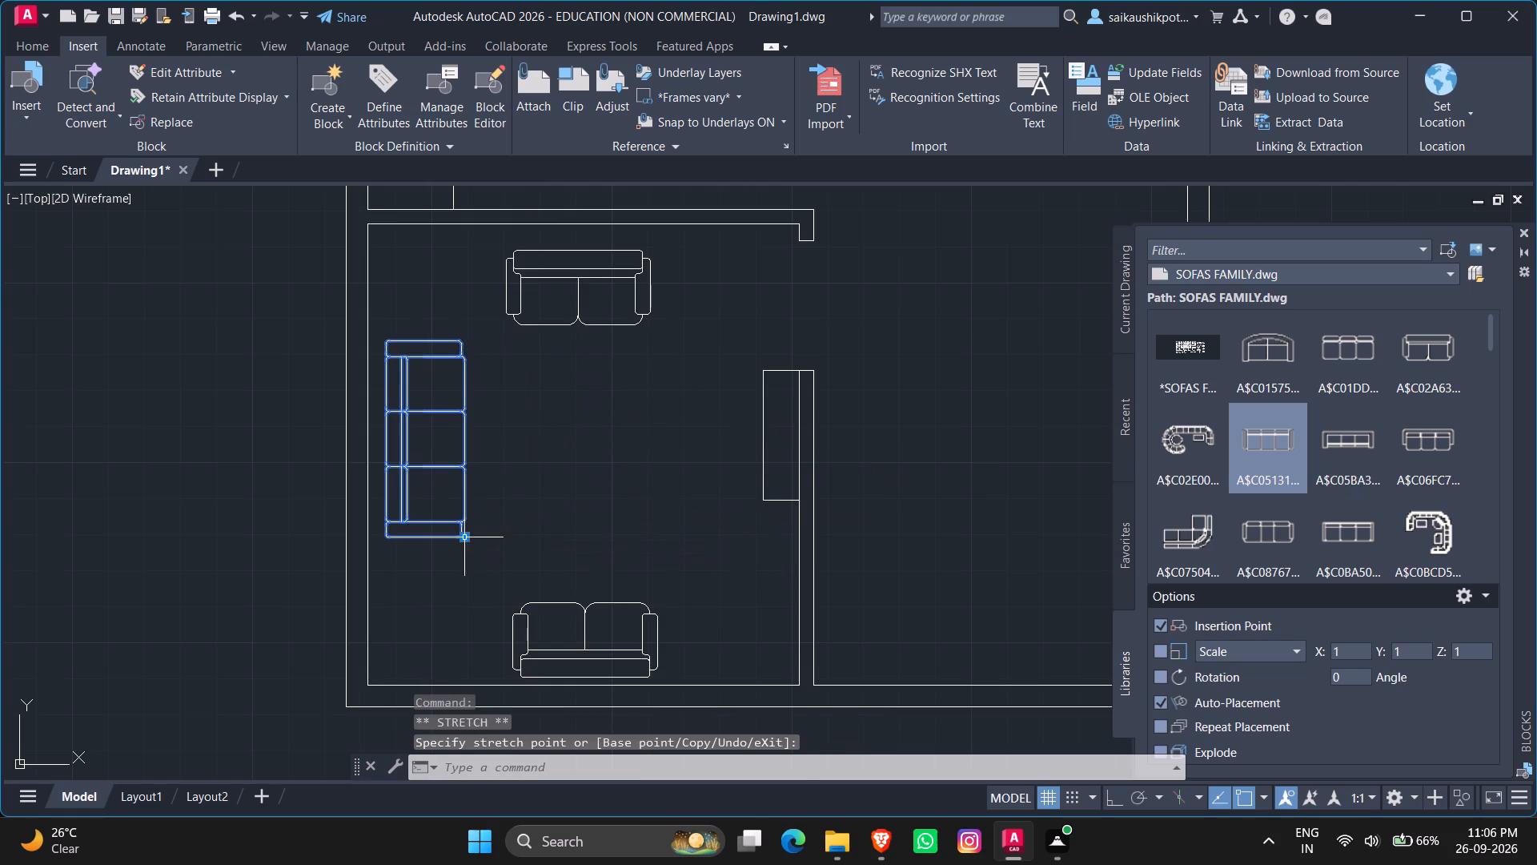
key("Escape")
key("Escape")
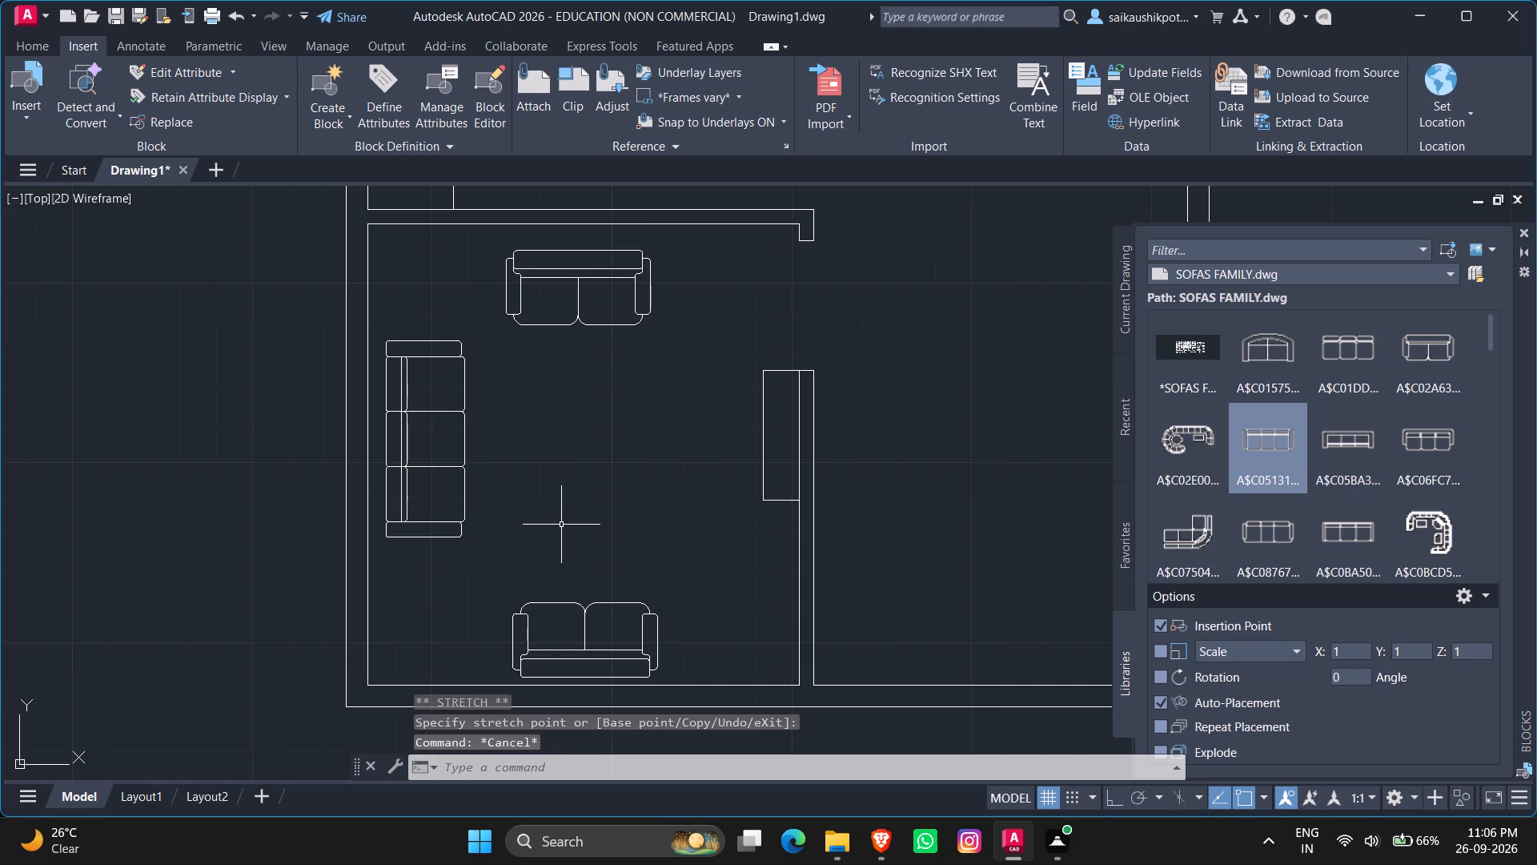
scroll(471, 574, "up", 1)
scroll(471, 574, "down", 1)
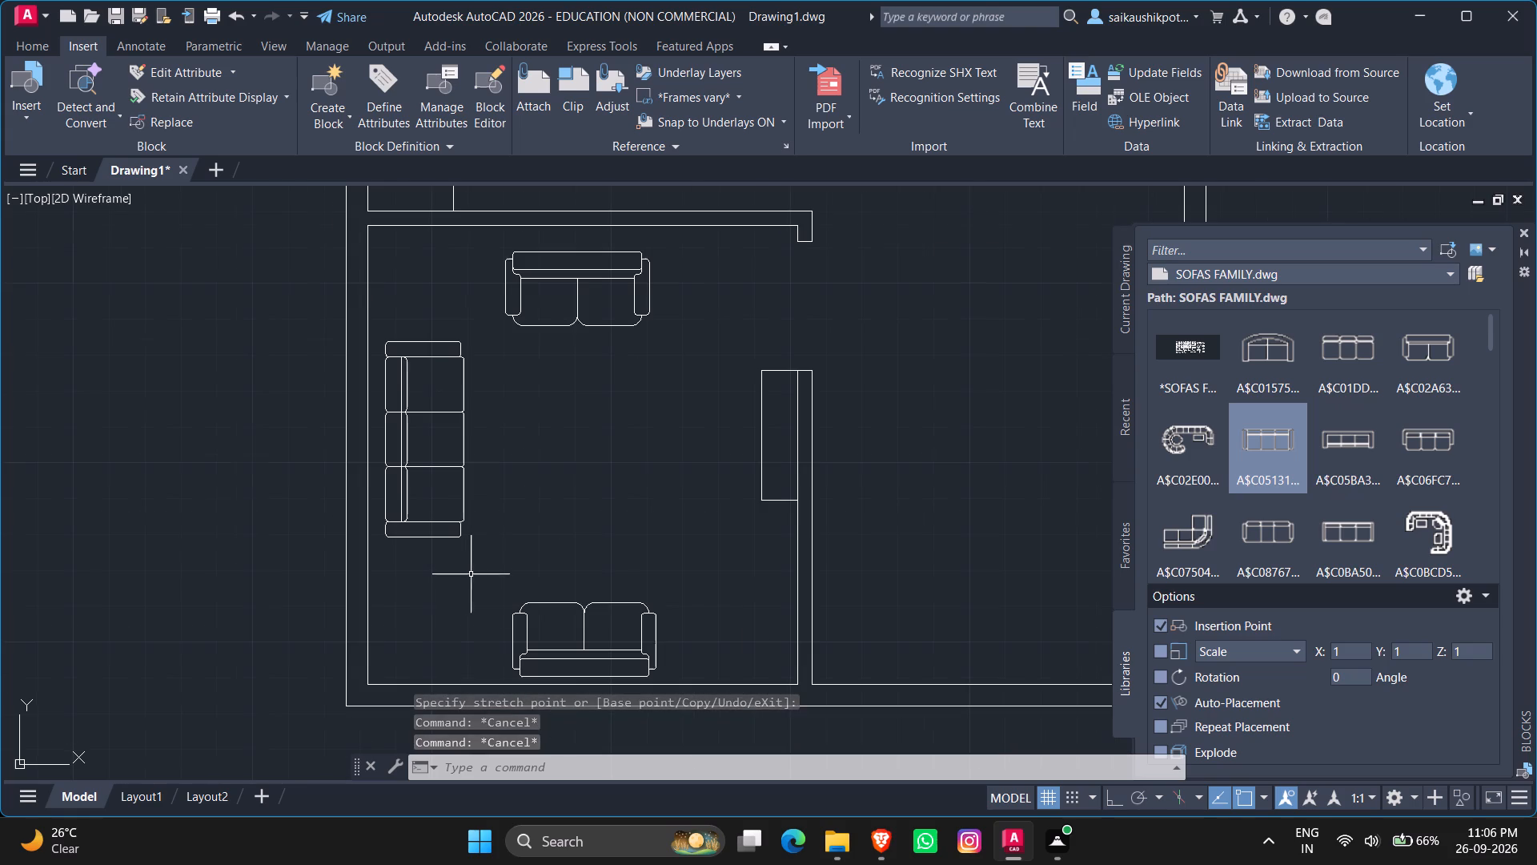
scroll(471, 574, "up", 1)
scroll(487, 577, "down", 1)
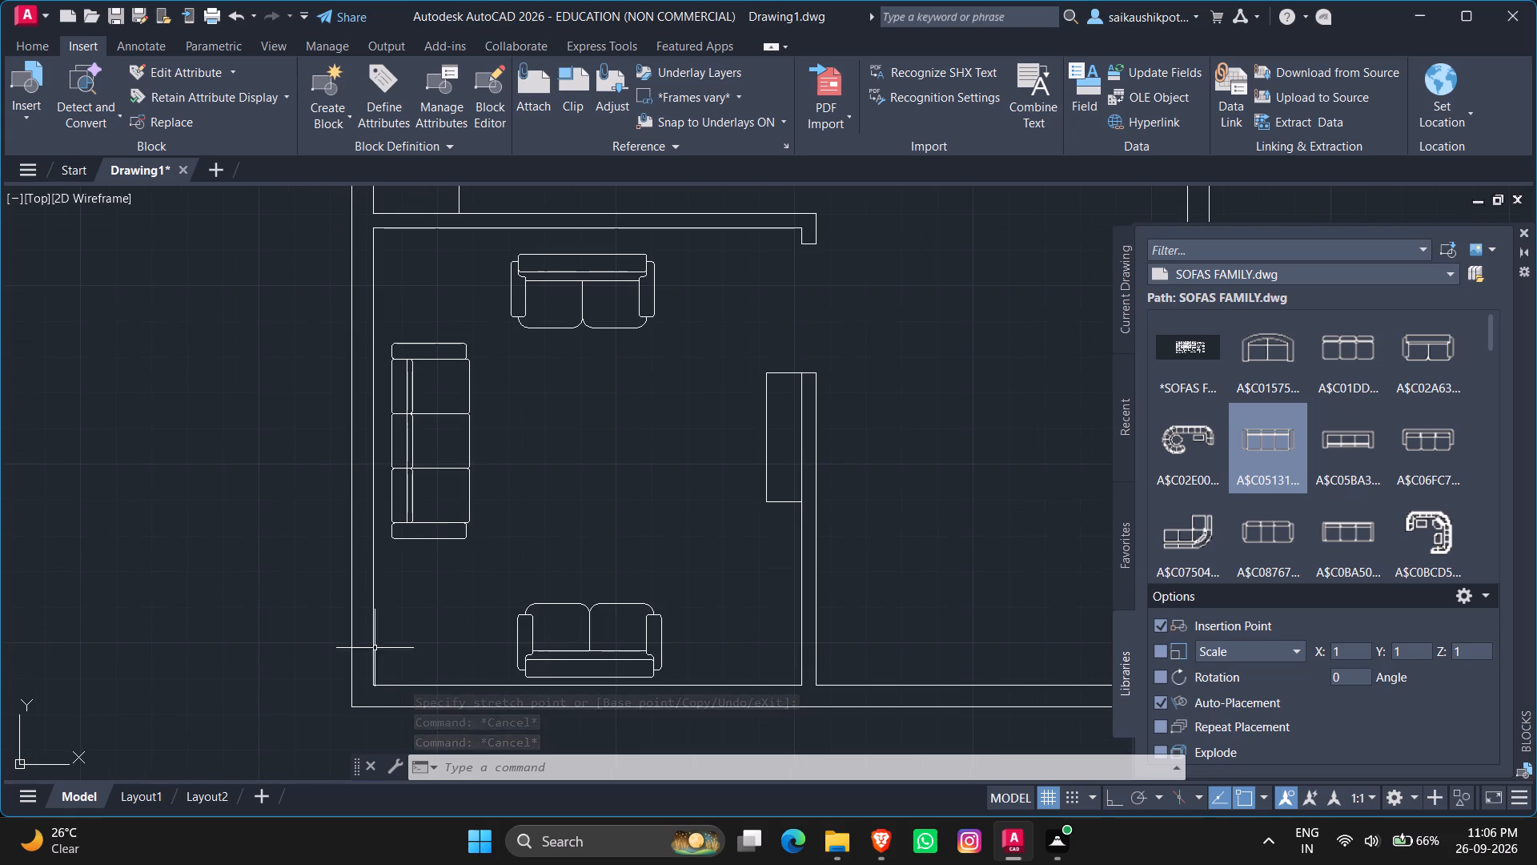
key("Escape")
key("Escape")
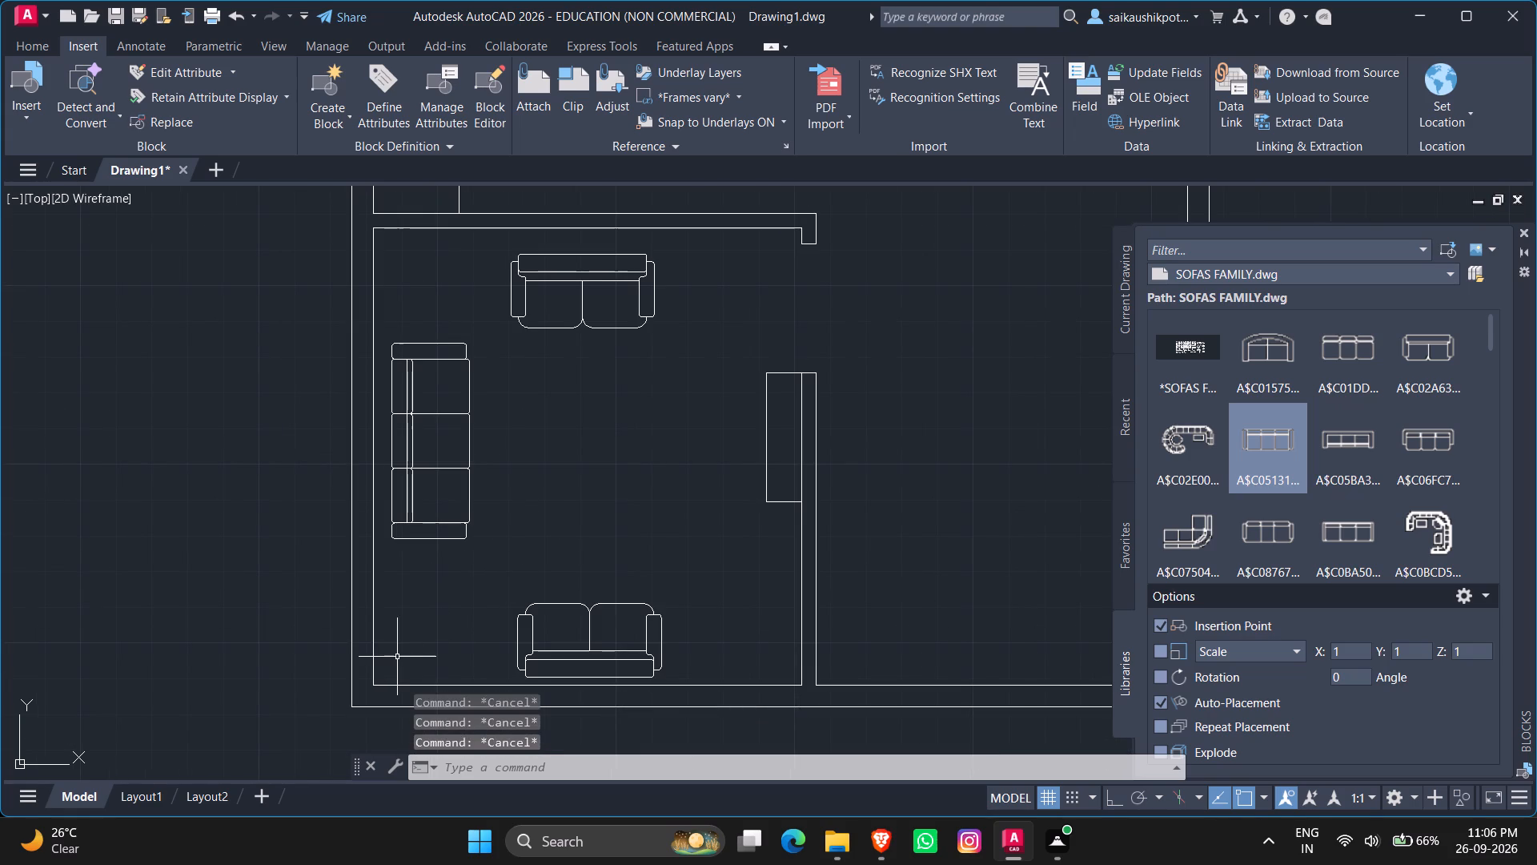
Draw a 2' by 2' square with ortho-constrained lines in the room's lower-left corner, below the three-seat sofa.
key("l")
key("Return")
scroll(443, 594, "down", 1)
scroll(431, 606, "up", 2)
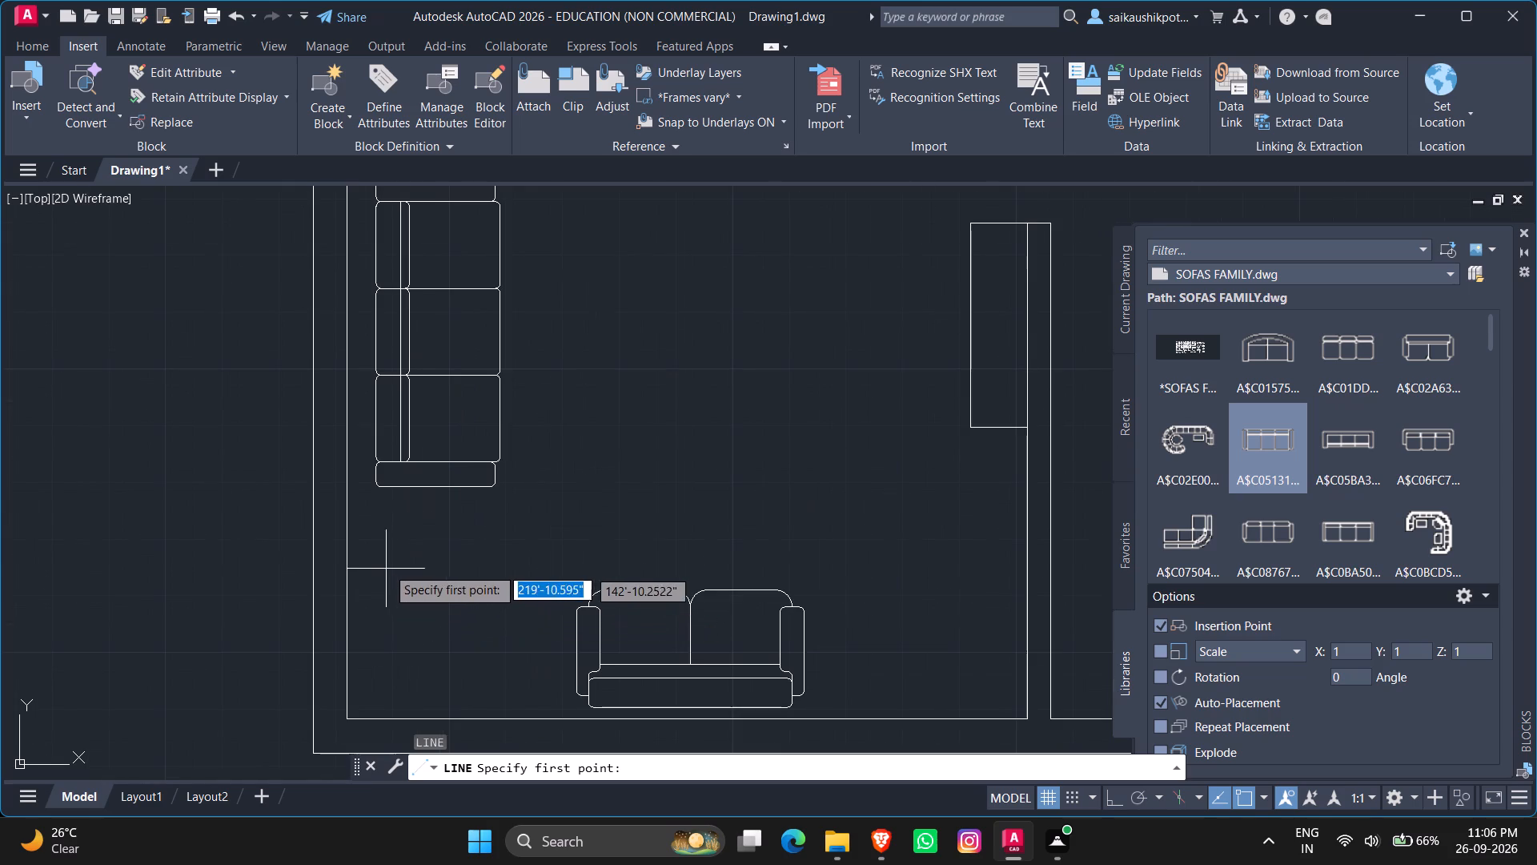
key("F8")
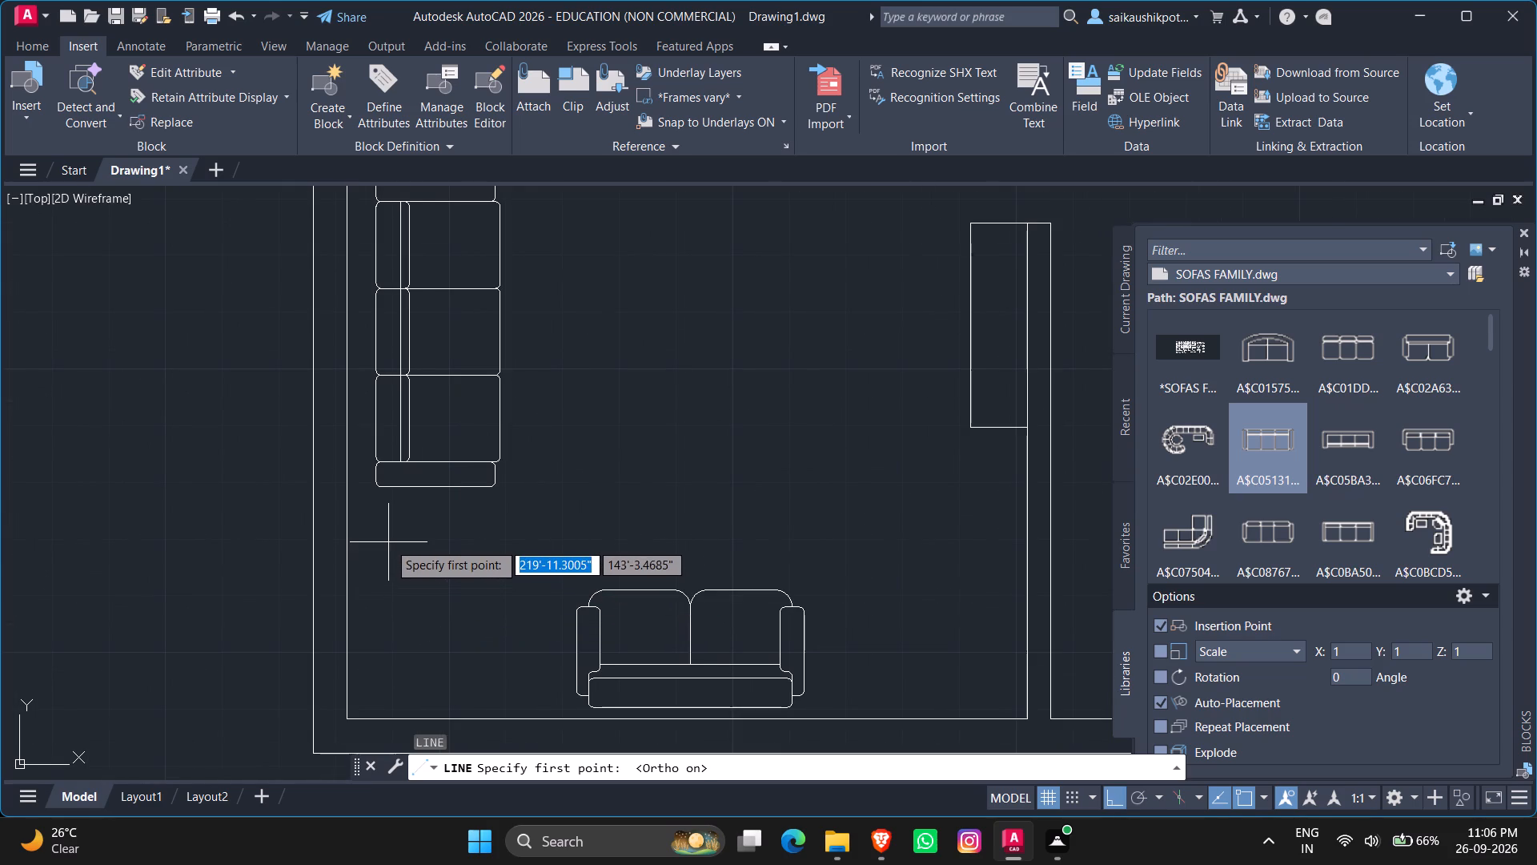
left_click(388, 542)
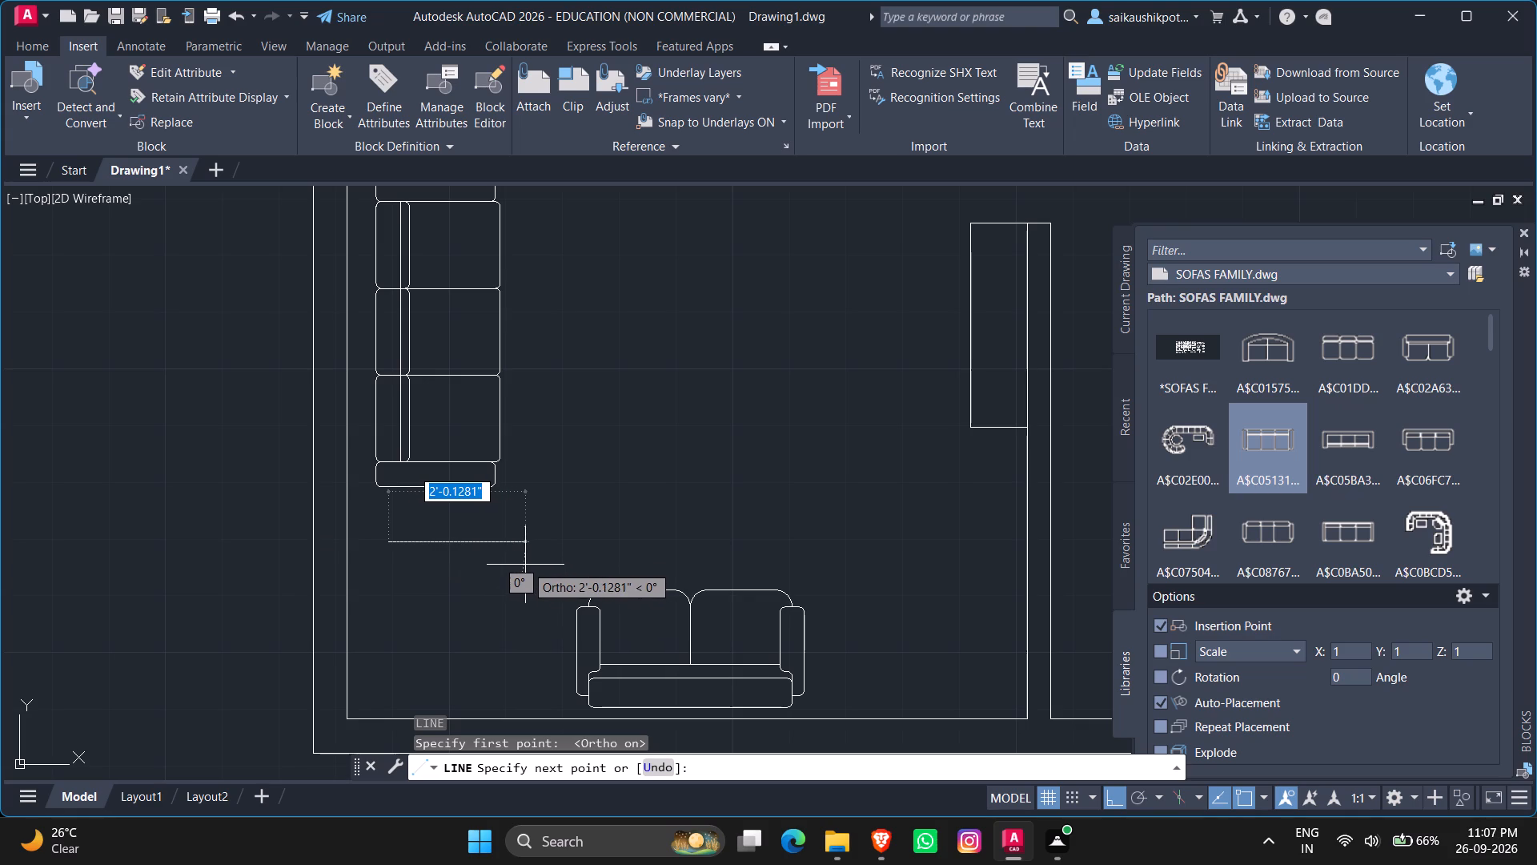
key("2")
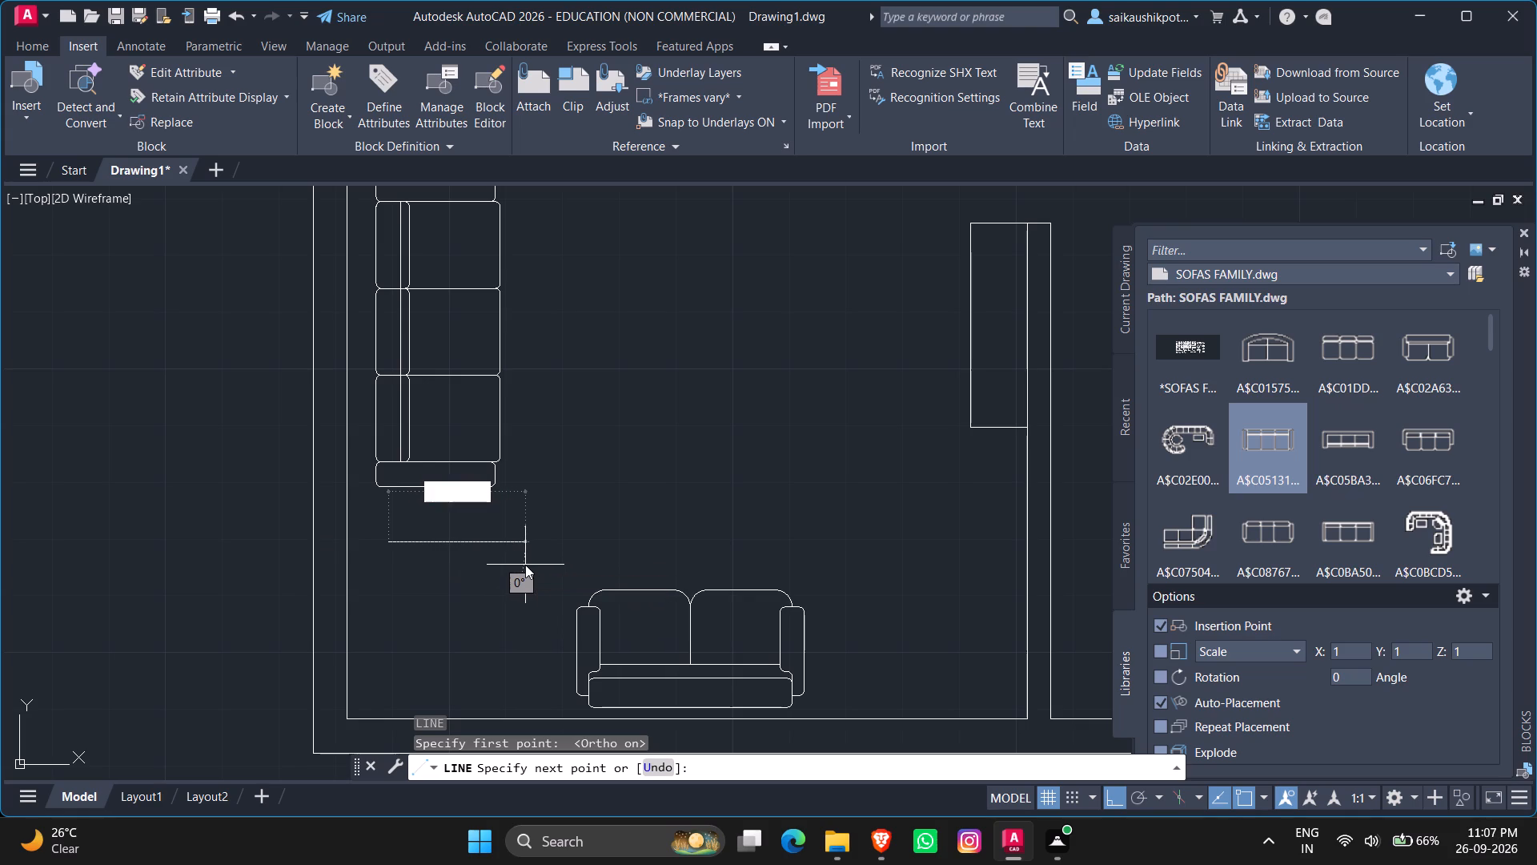
key("apostrophe")
key("Return")
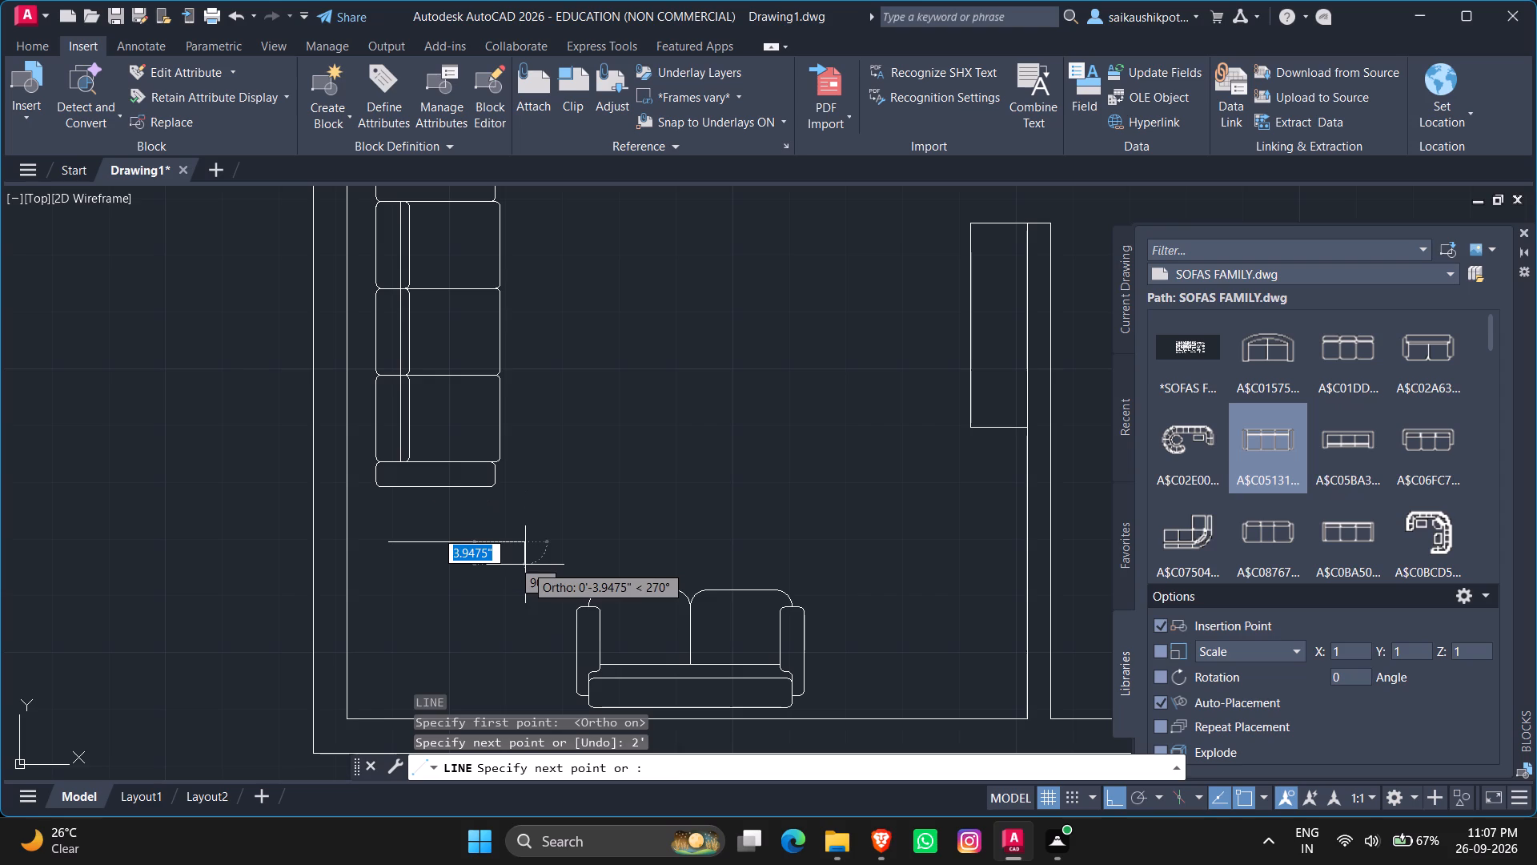
type("2'")
key("Return")
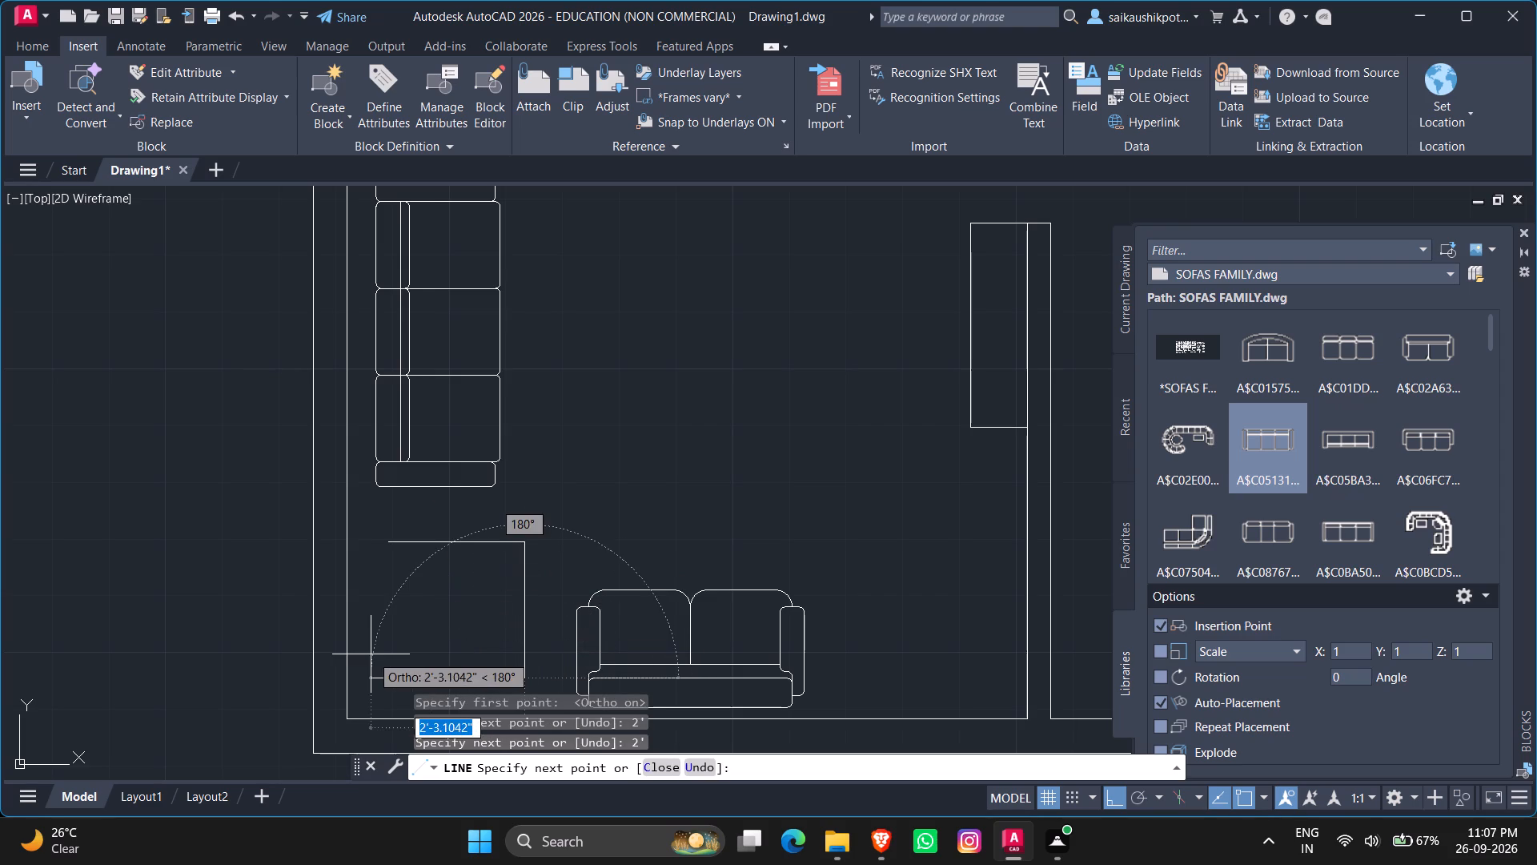
scroll(365, 652, "up", 3)
scroll(367, 645, "down", 4)
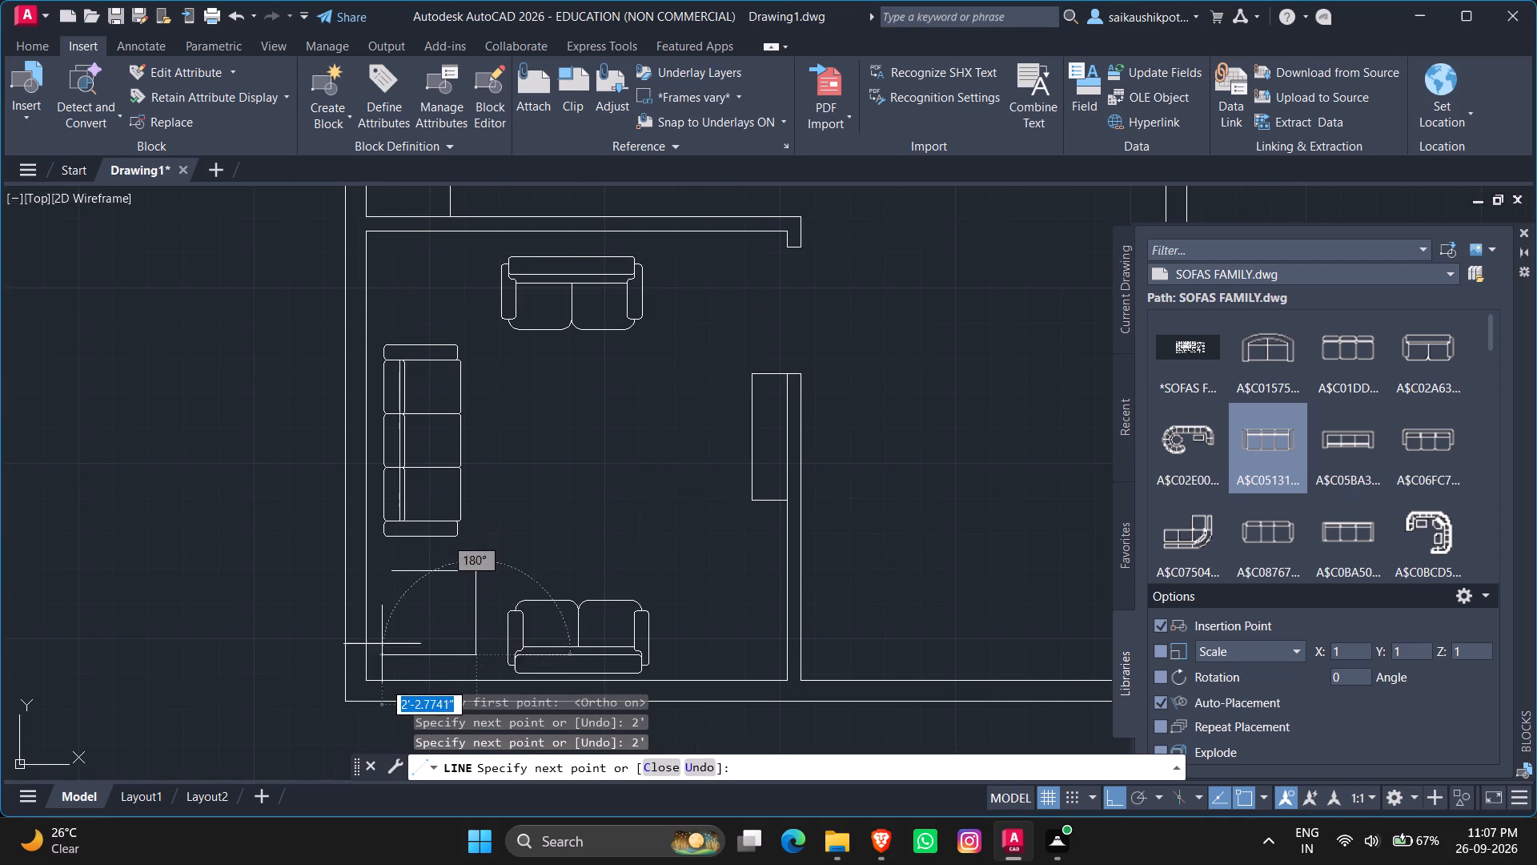
scroll(384, 645, "up", 2)
type("2'")
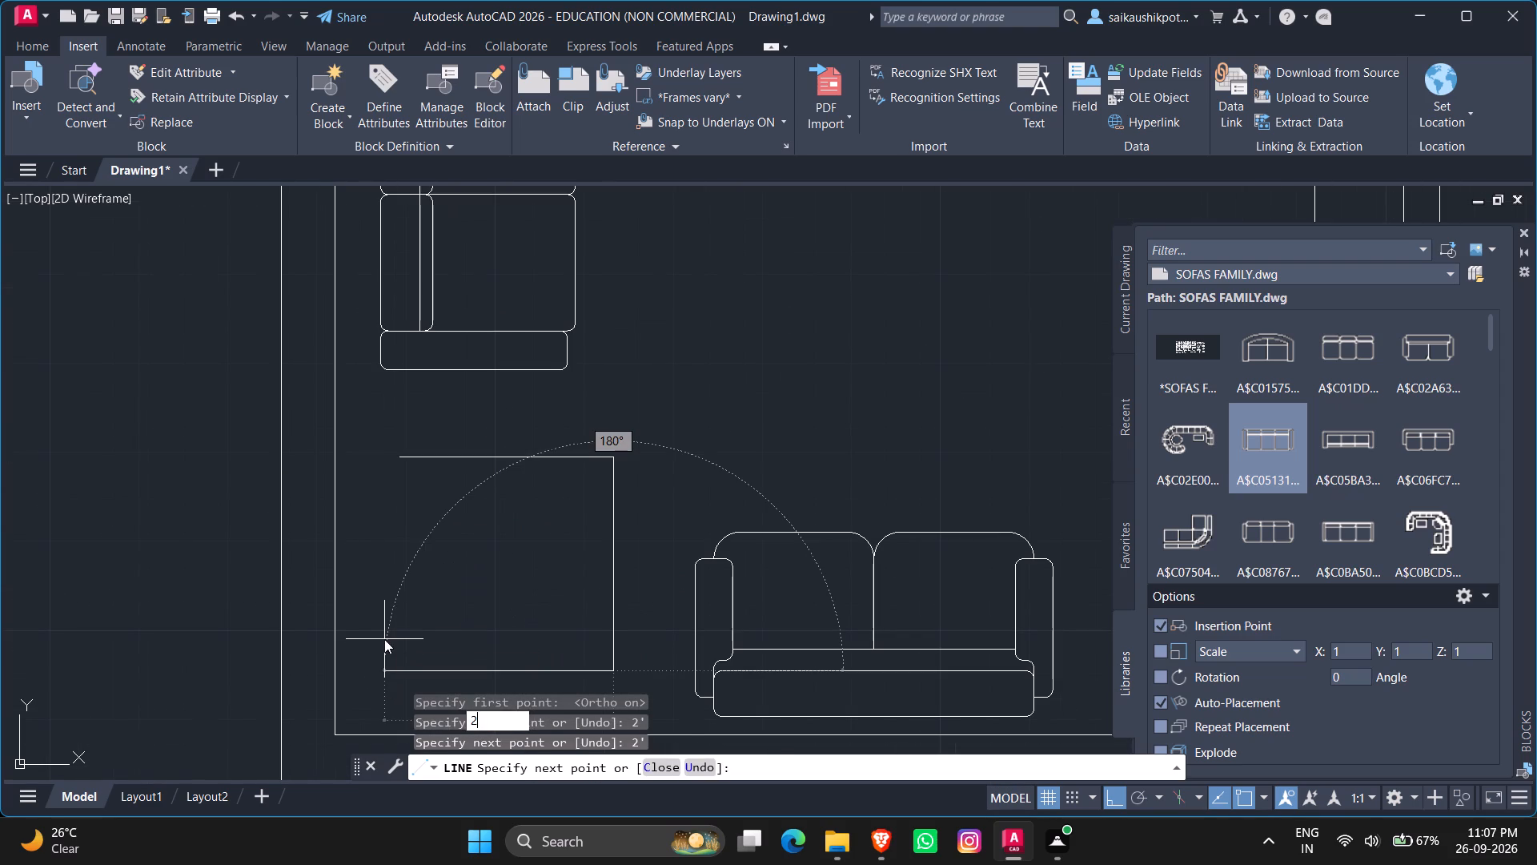
key("Return")
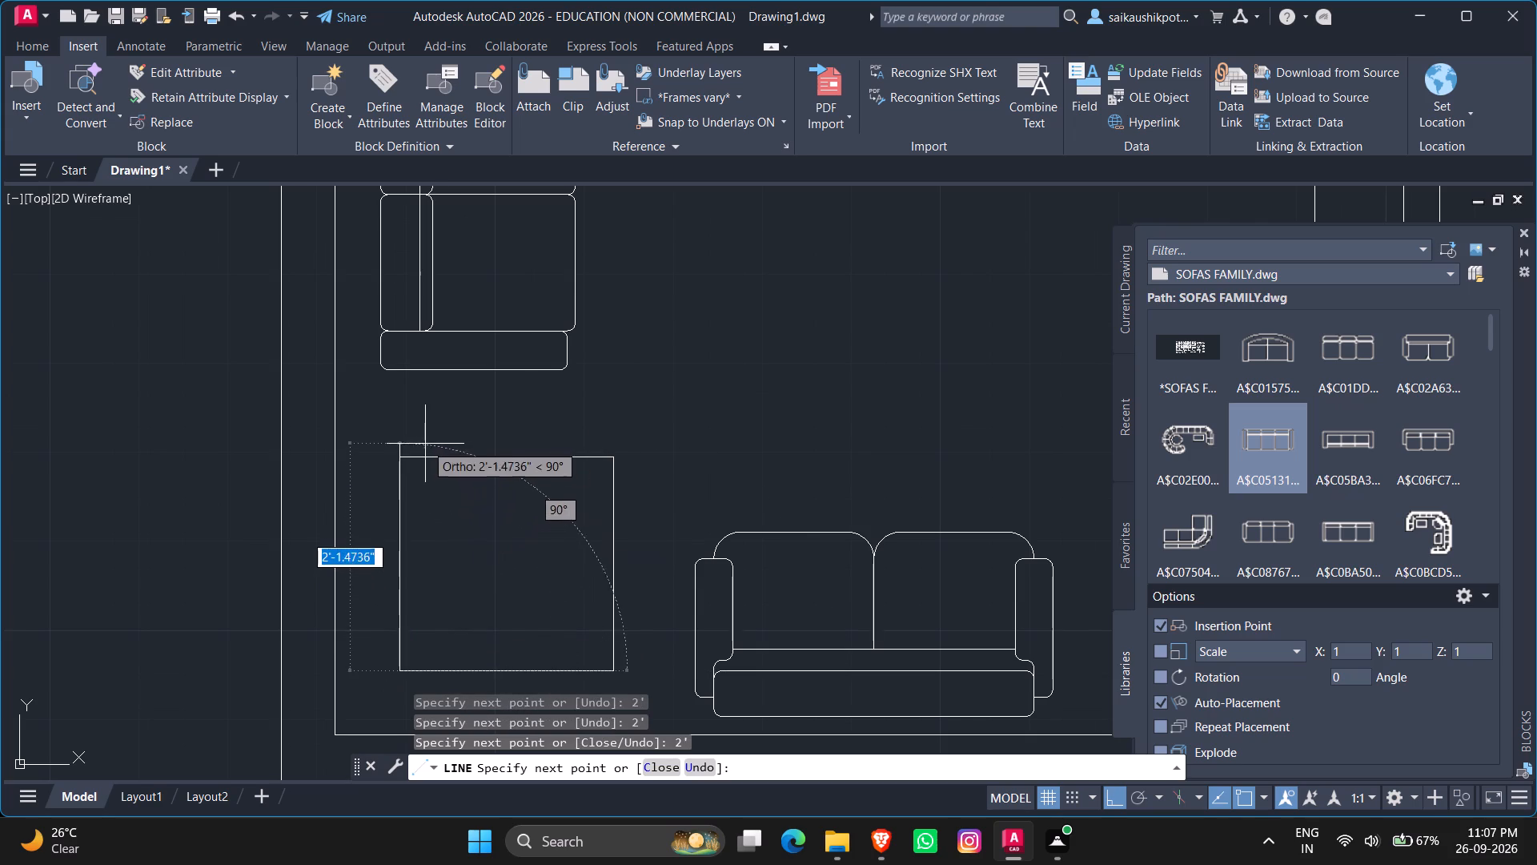
left_click(403, 457)
key("Escape")
Copy the 2' square and paste the duplicate in the room's upper-left corner, above the three-seat sofa.
scroll(576, 477, "down", 3)
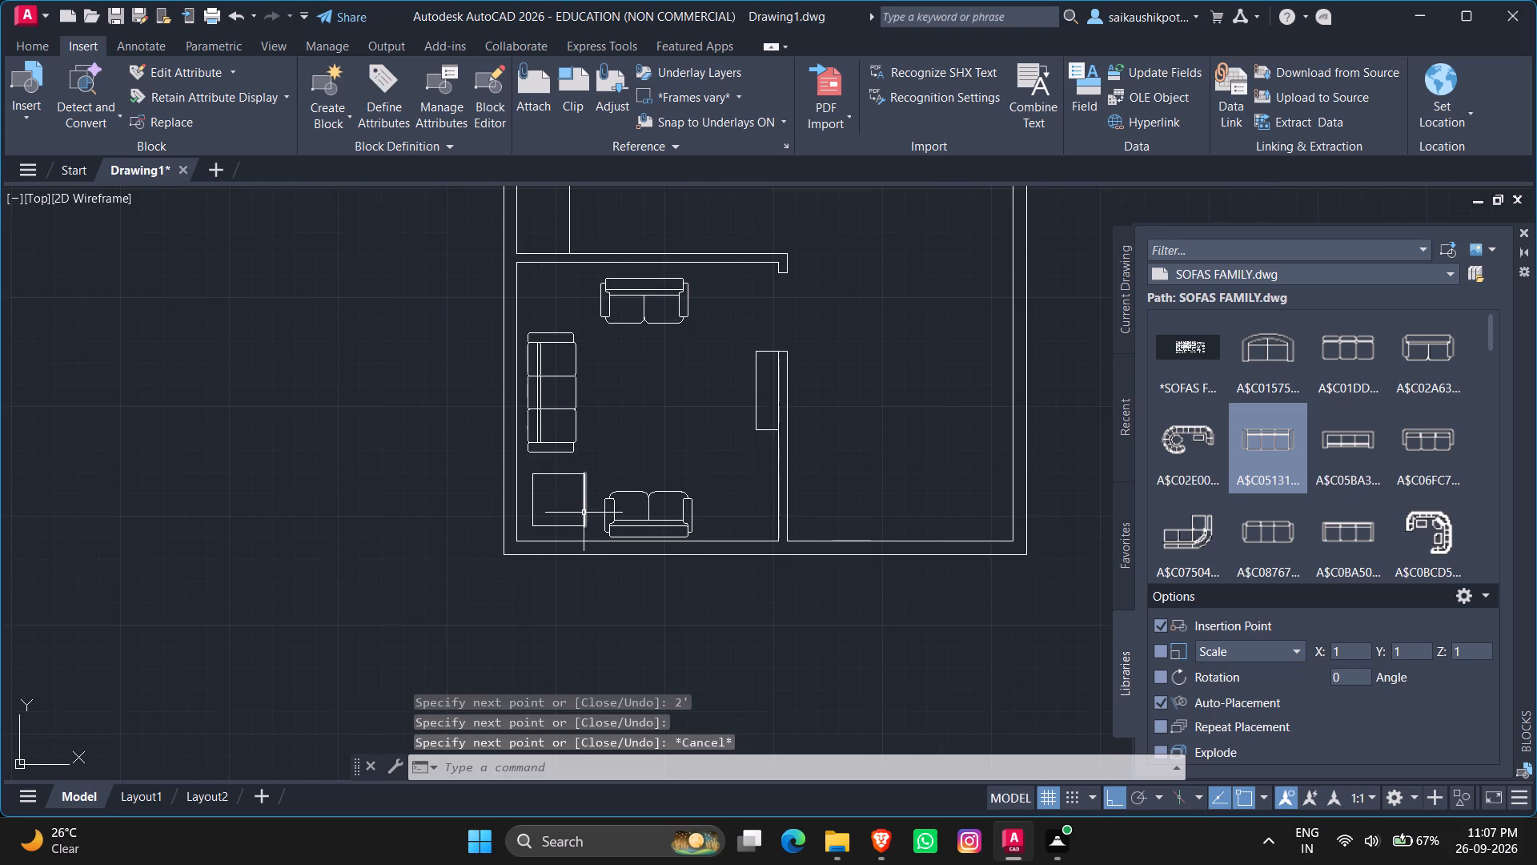
scroll(584, 513, "up", 1)
left_click(591, 546)
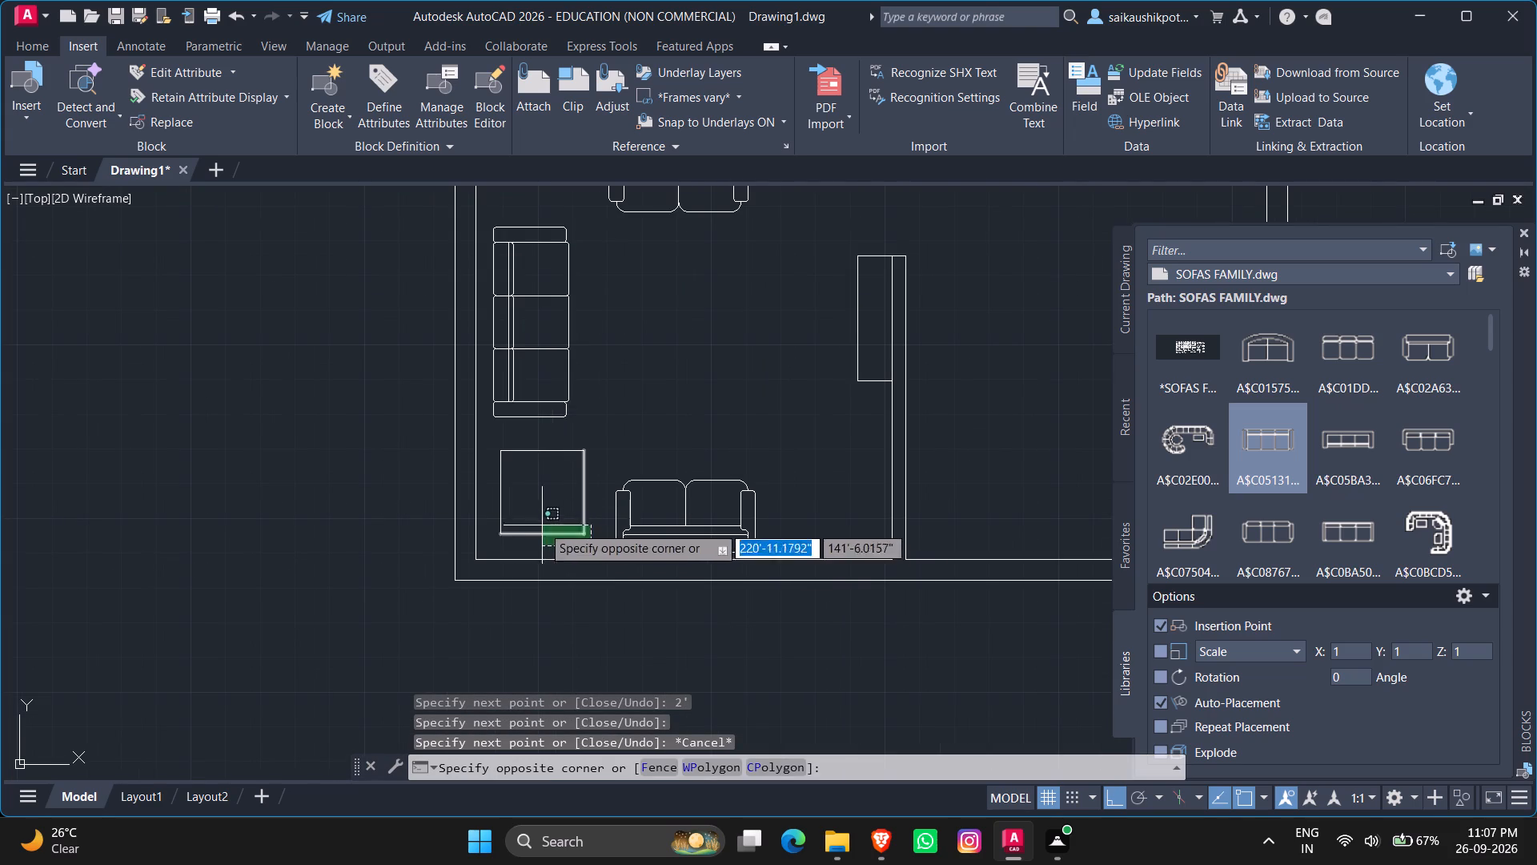
left_click(488, 434)
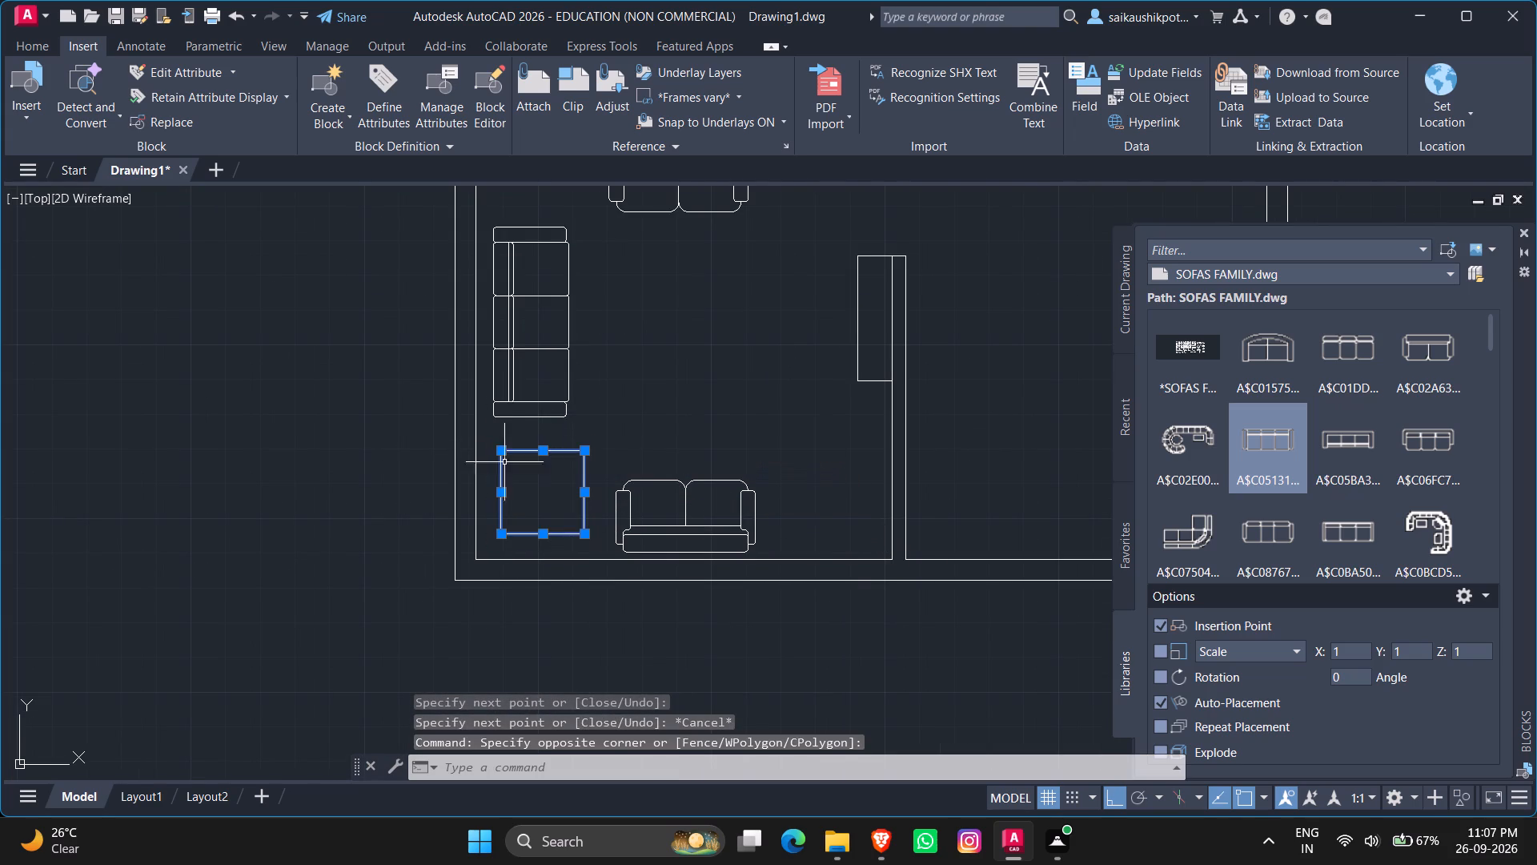
key("ctrl+c")
key("ctrl+v")
scroll(637, 606, "down", 2)
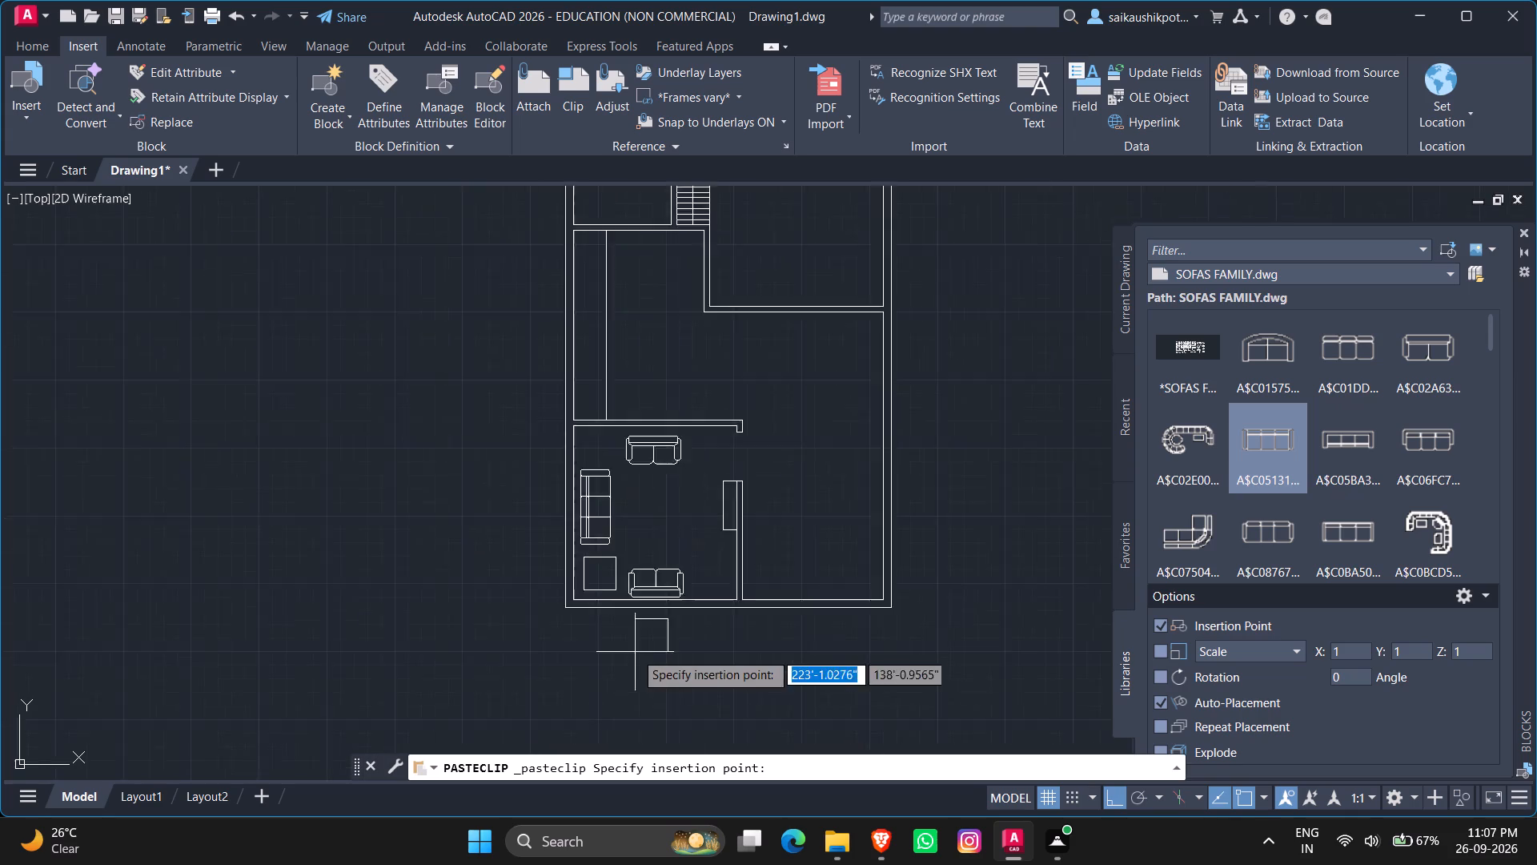
scroll(635, 652, "down", 1)
scroll(574, 541, "up", 3)
scroll(676, 530, "up", 4)
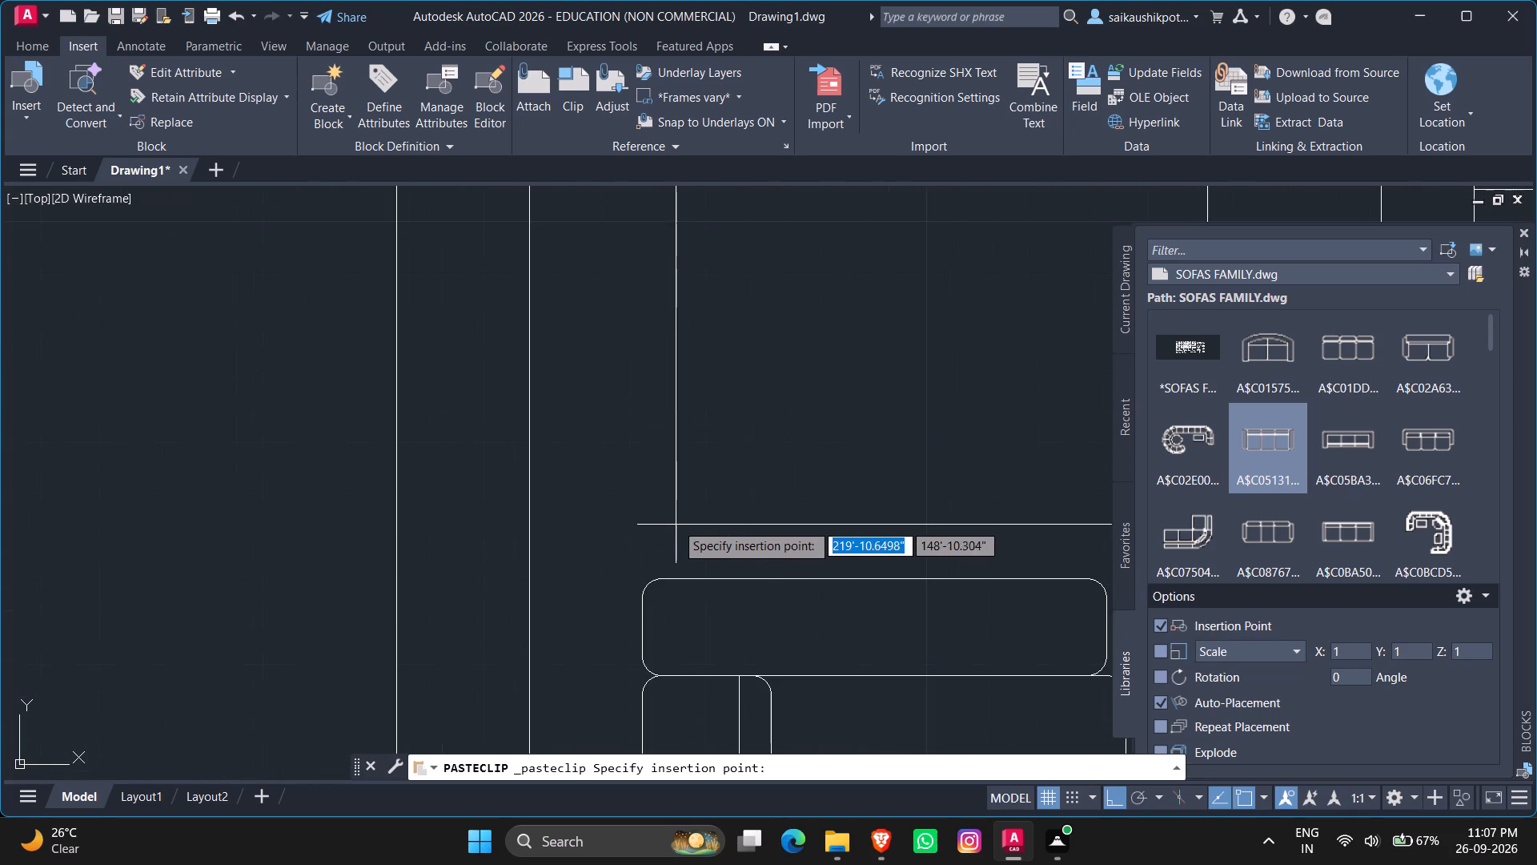
scroll(620, 546, "down", 2)
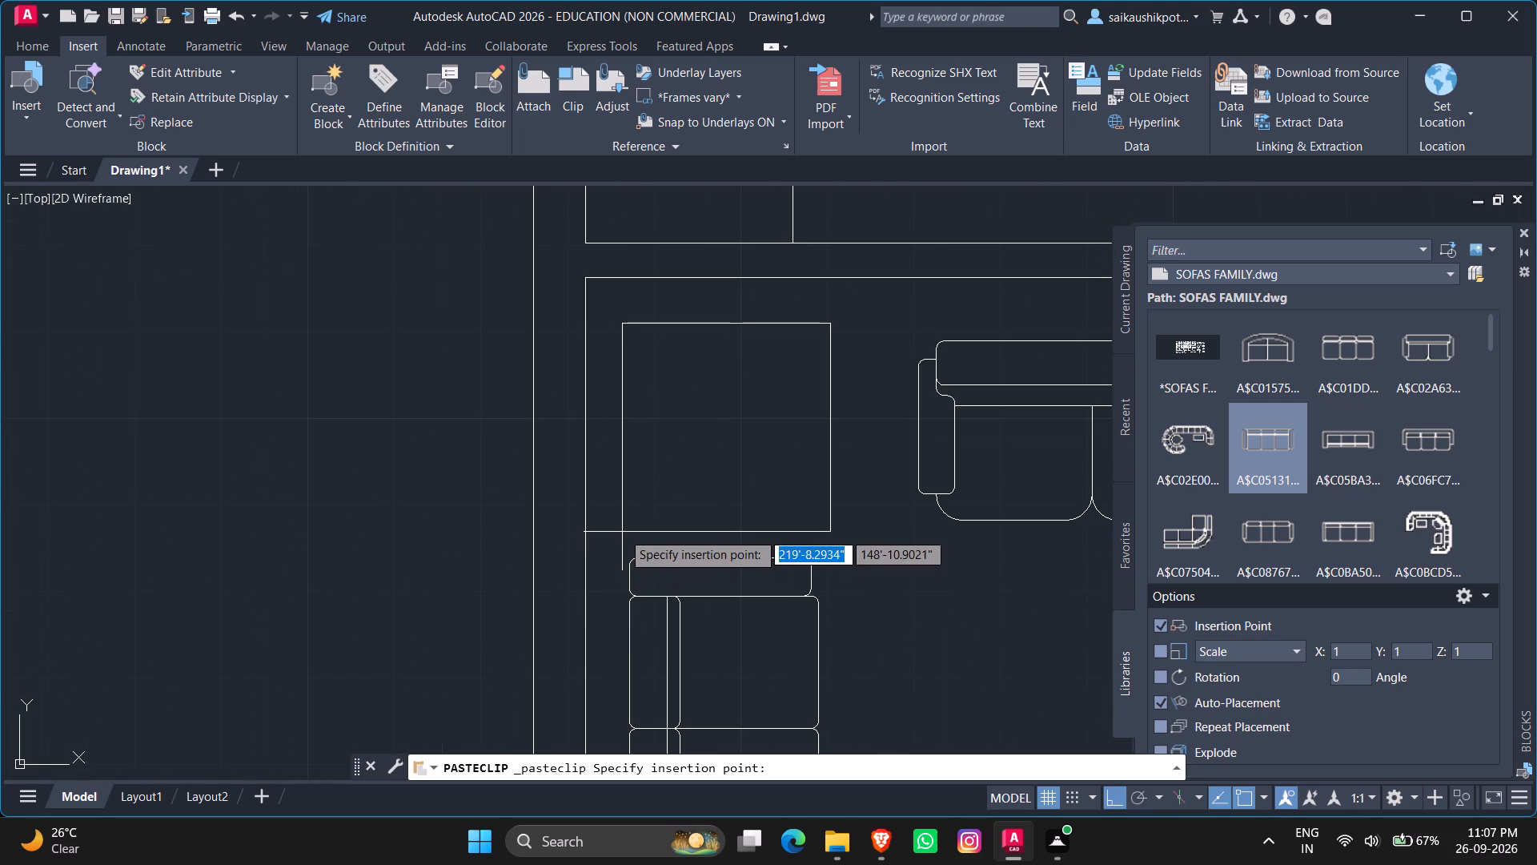
left_click(622, 532)
Move the three-seat sofa straight down about 2.5" to space it between the two corner squares.
scroll(750, 537, "down", 5)
scroll(759, 664, "up", 4)
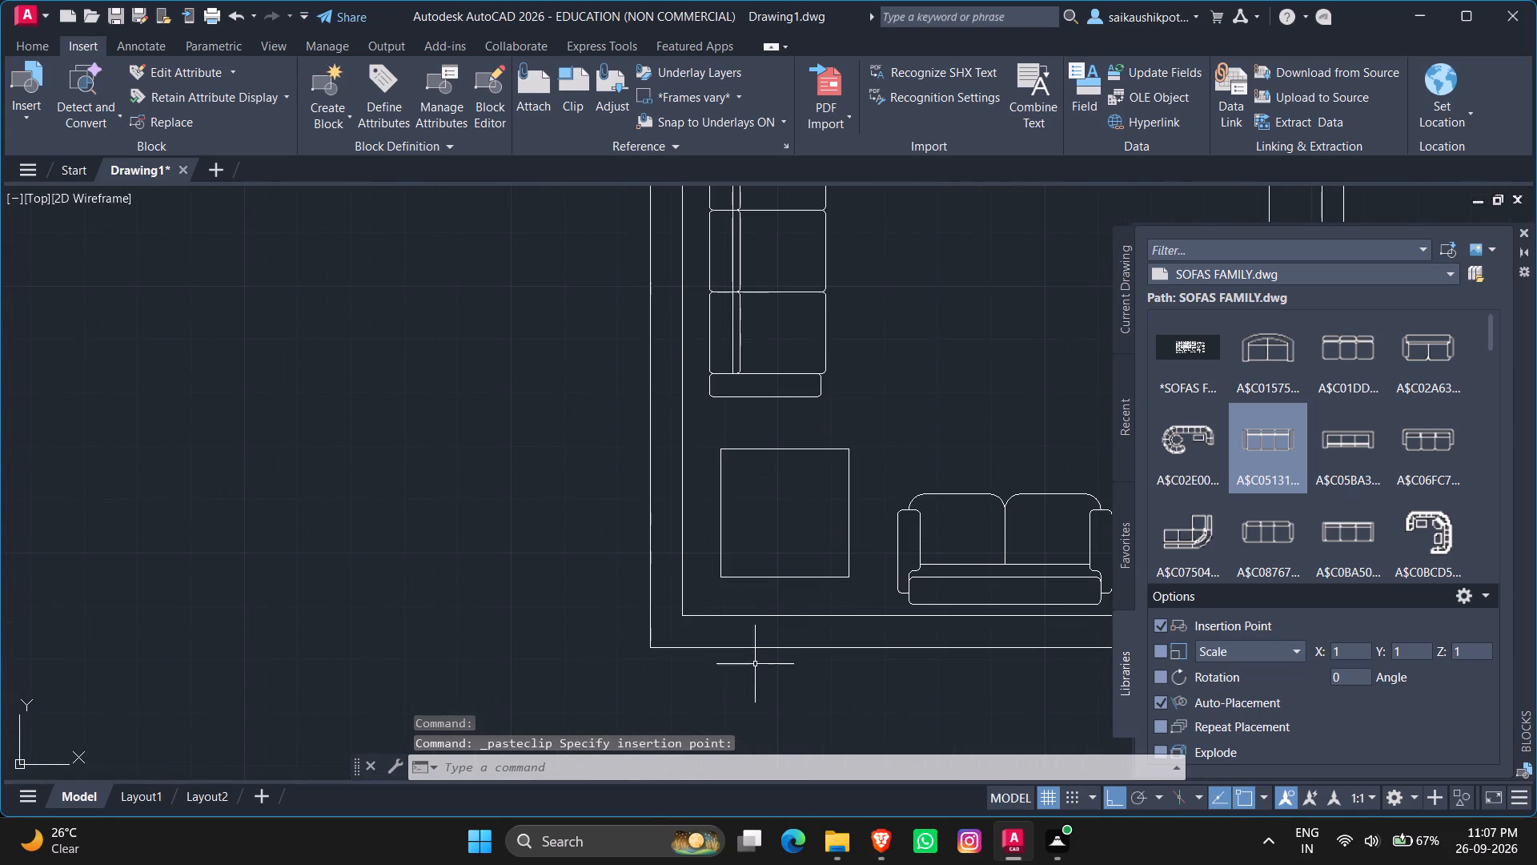
scroll(744, 684, "down", 2)
left_click(752, 555)
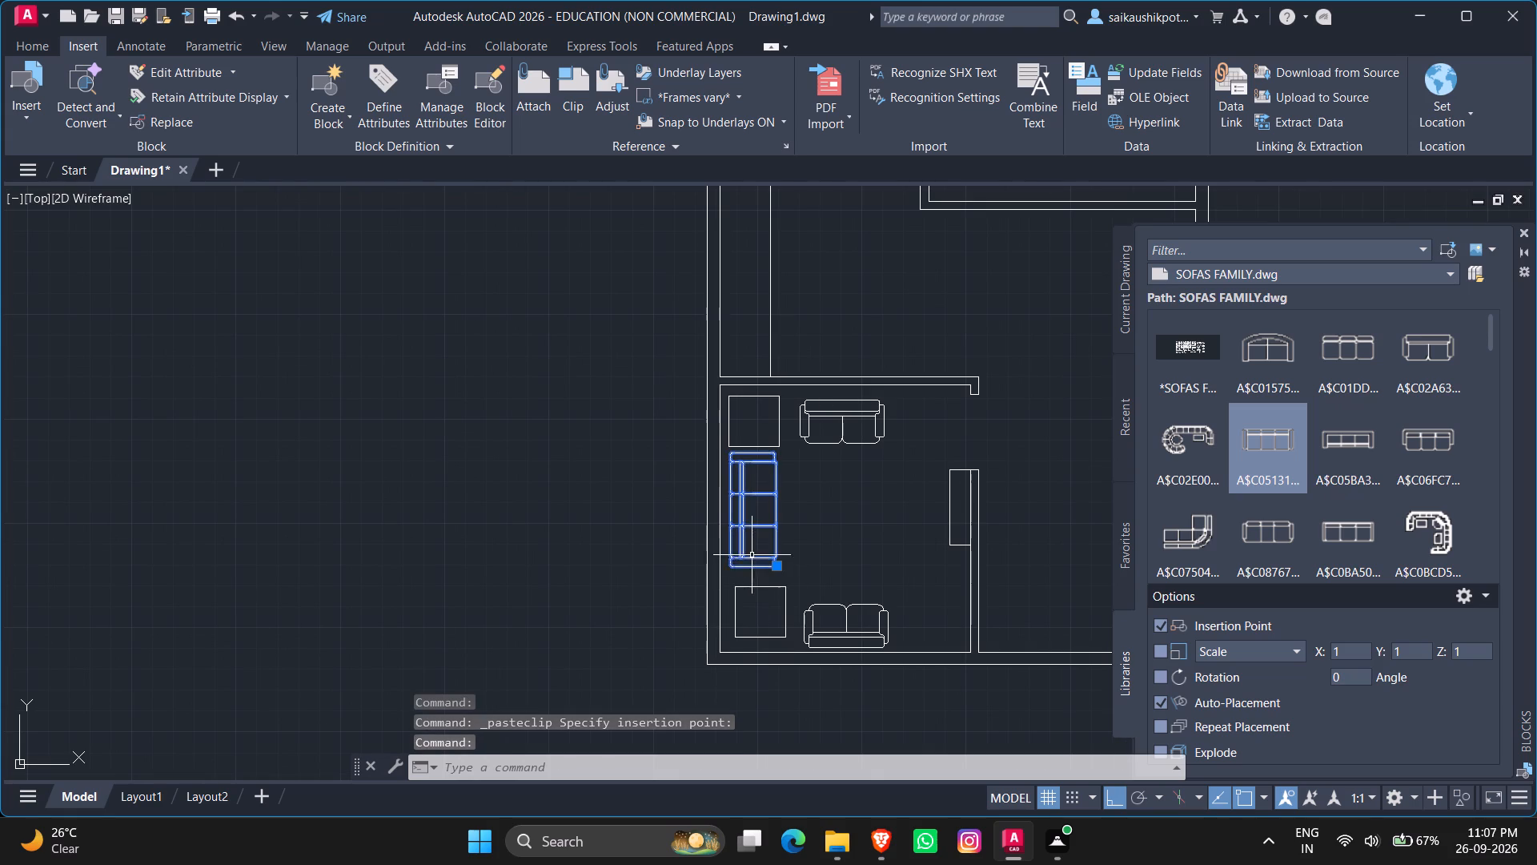
scroll(764, 572, "up", 2)
left_click(789, 560)
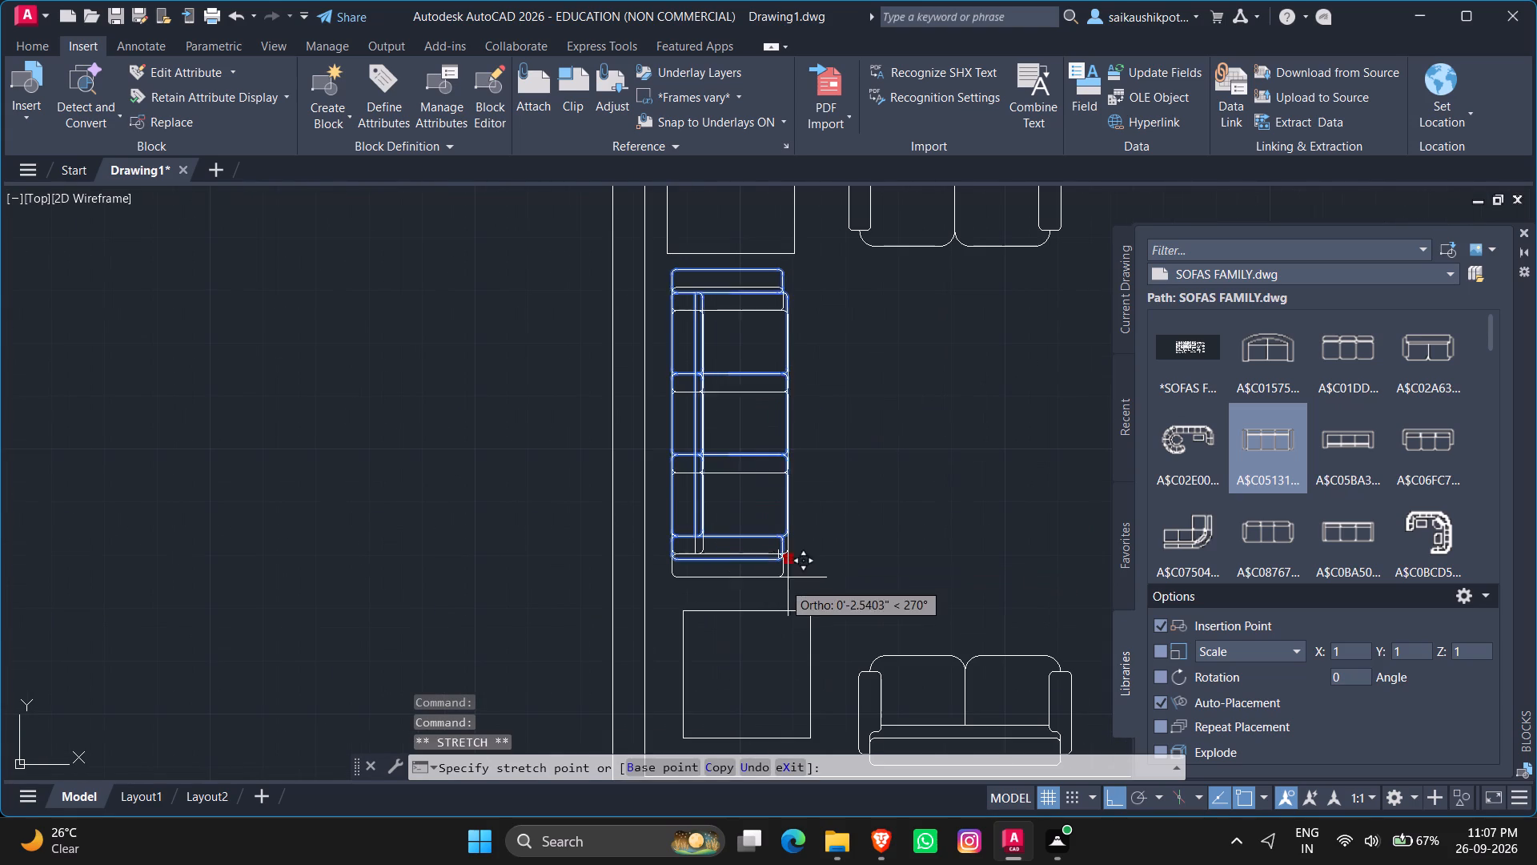
left_click(782, 577)
scroll(837, 583, "down", 1)
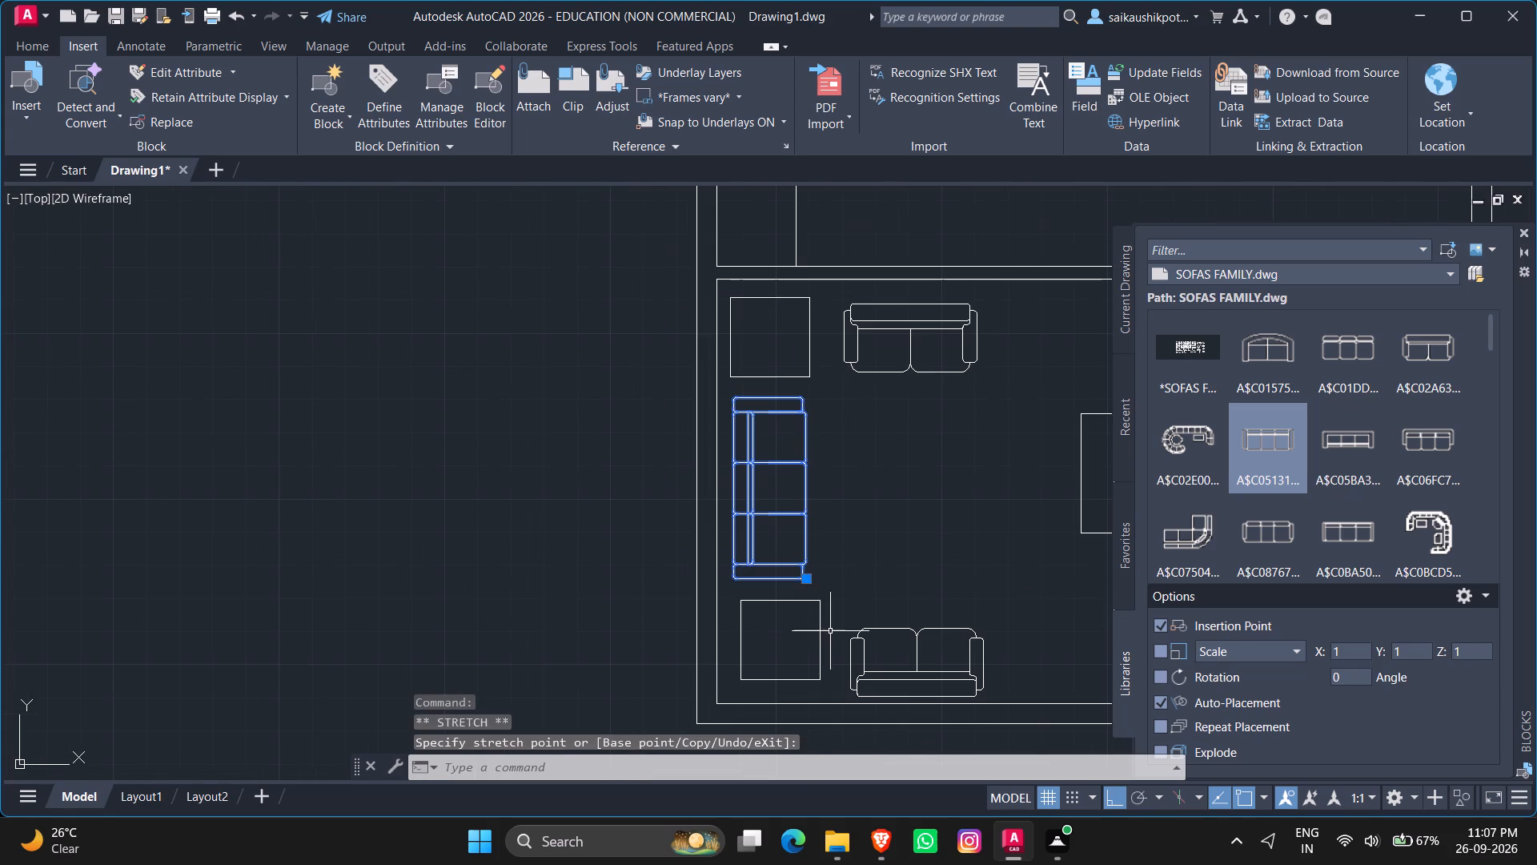
key("Escape")
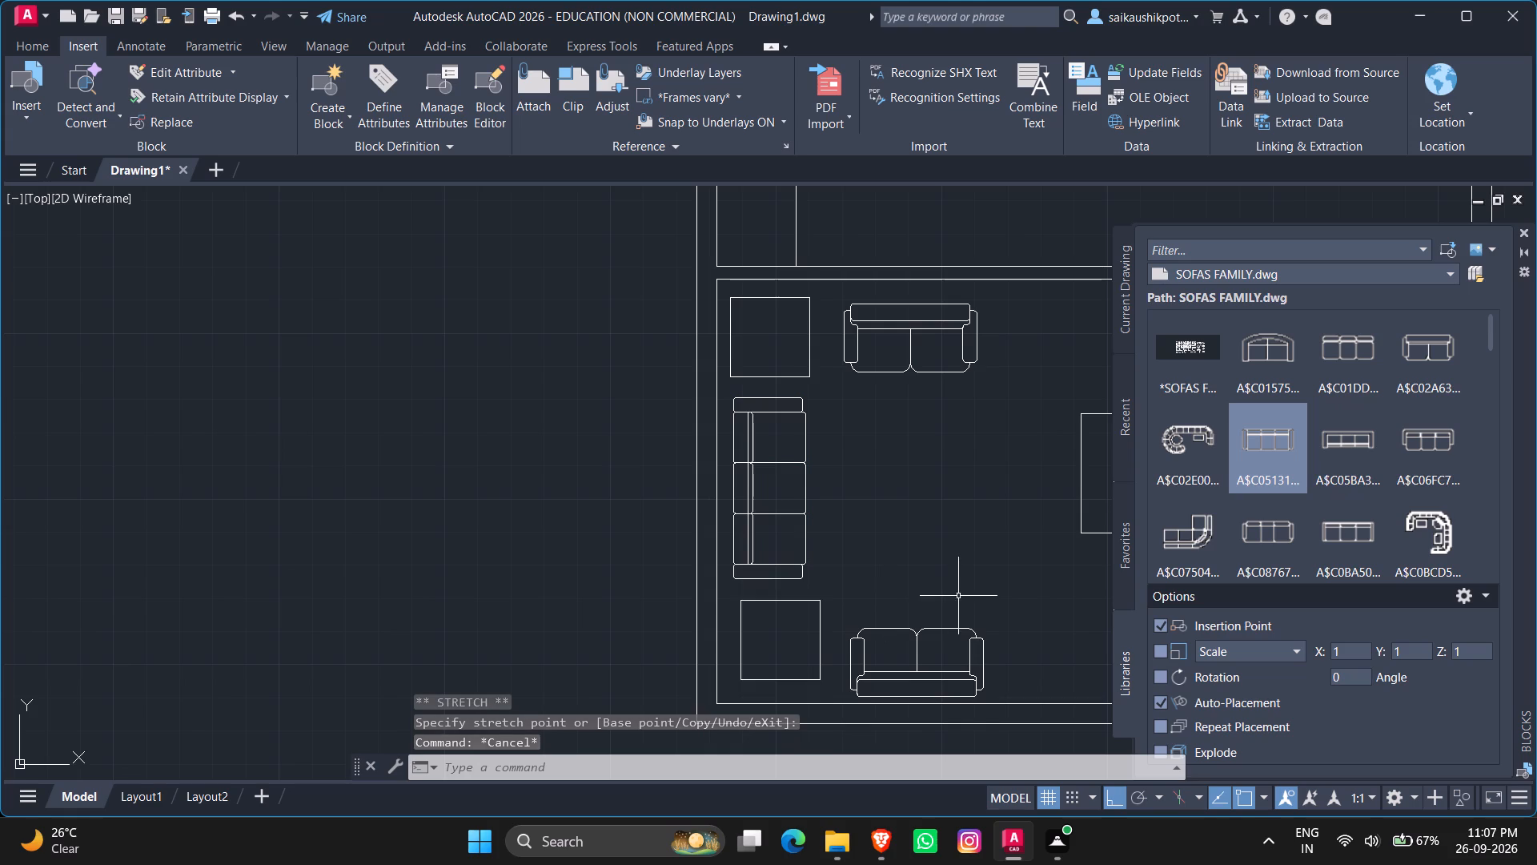
Draw a horizontal line from inside the right outer wall into the lower-right room, slightly below the partition built-in's top edge.
scroll(1021, 594, "down", 1)
scroll(1087, 611, "down", 1)
middle_click_drag(1013, 598, 834, 614)
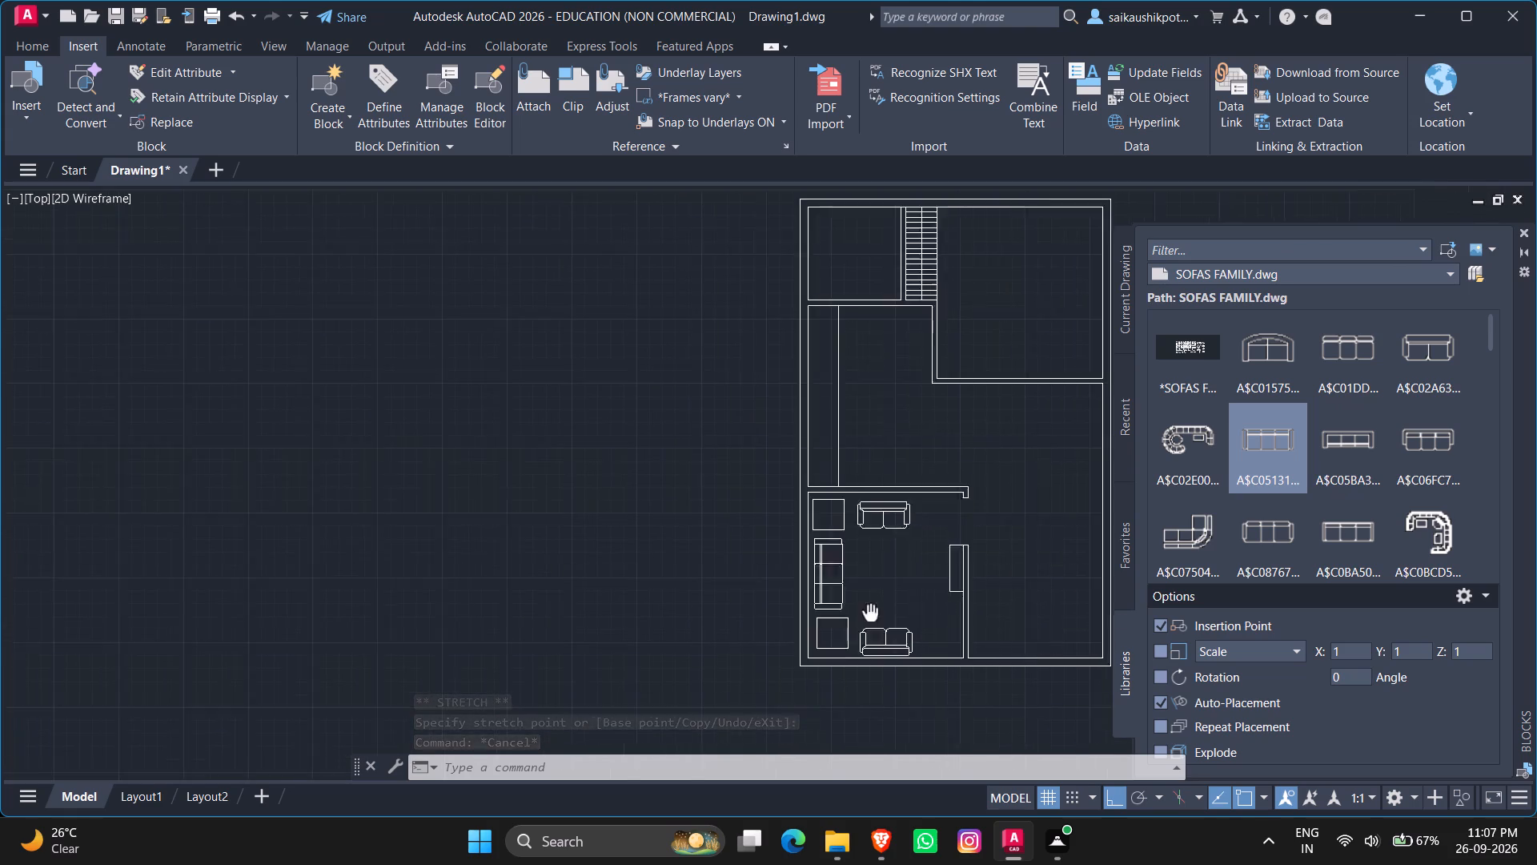
middle_click_drag(834, 614, 524, 562)
scroll(730, 502, "up", 2)
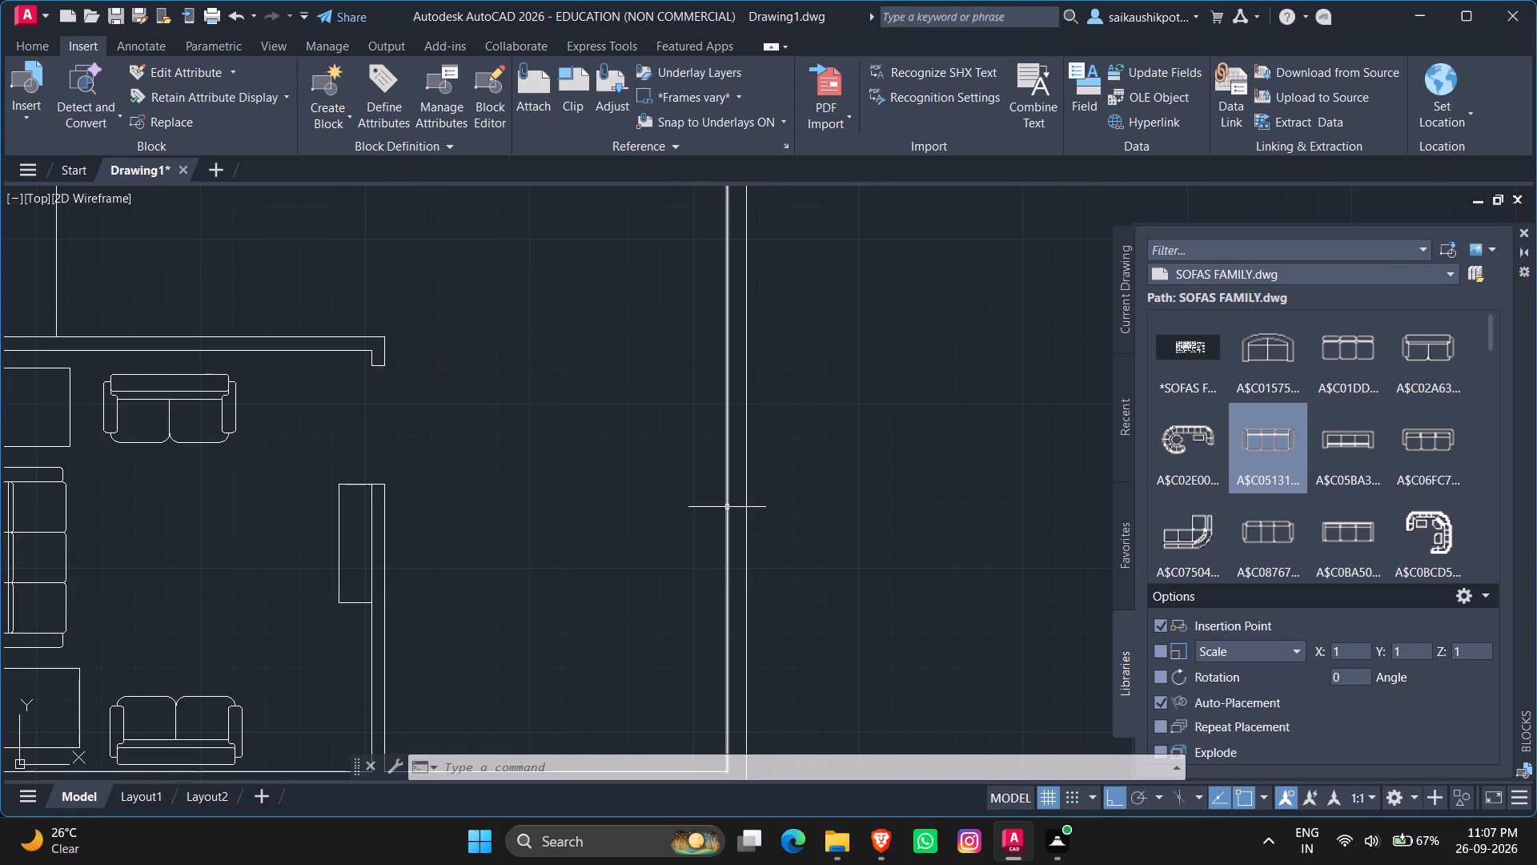
scroll(667, 507, "up", 1)
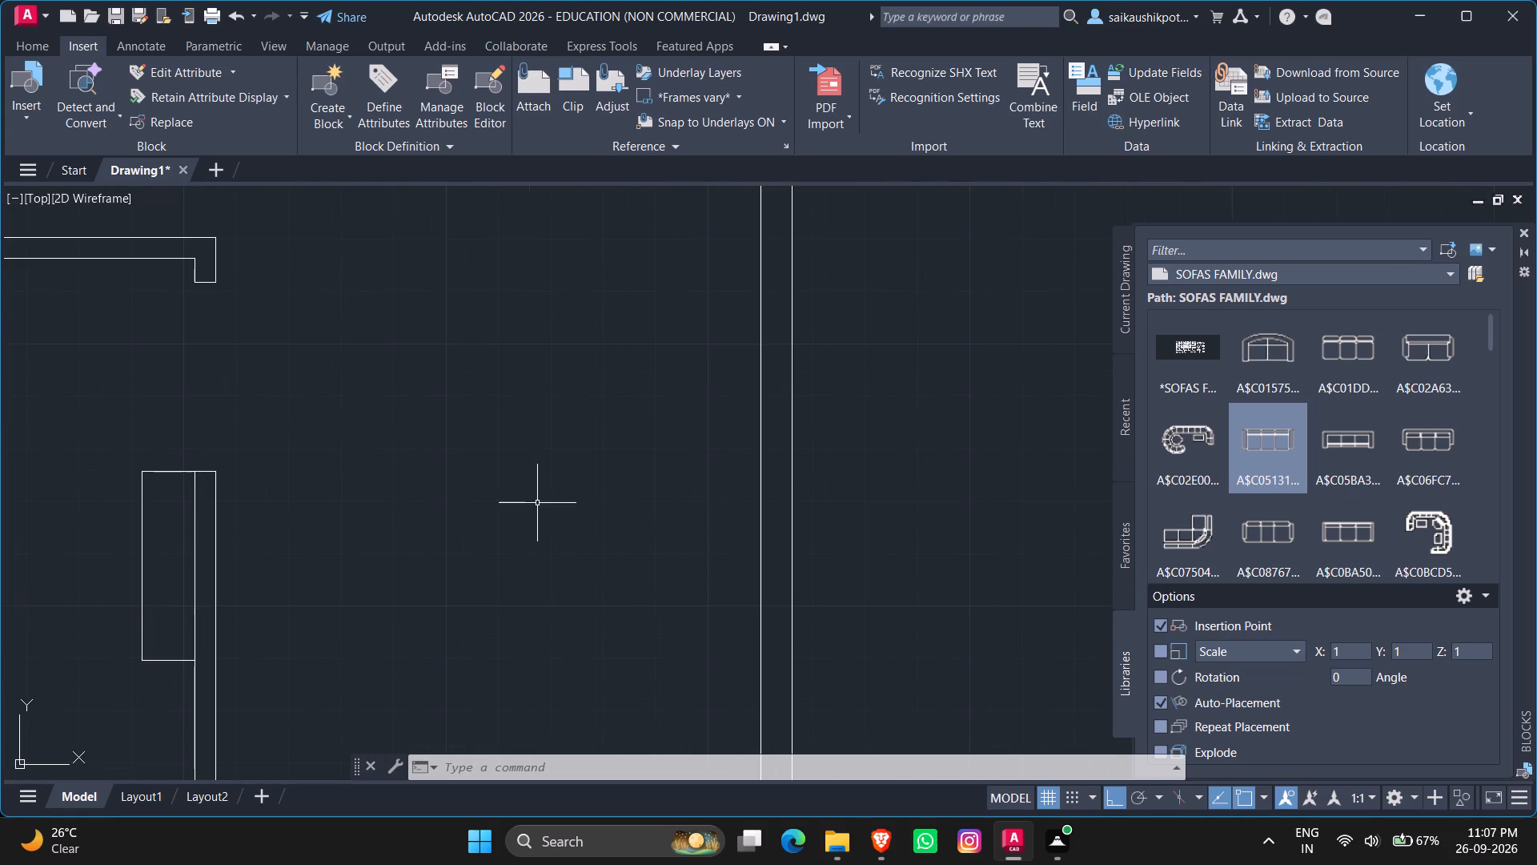
key("l")
key("Return")
scroll(759, 453, "up", 2)
scroll(760, 480, "down", 2)
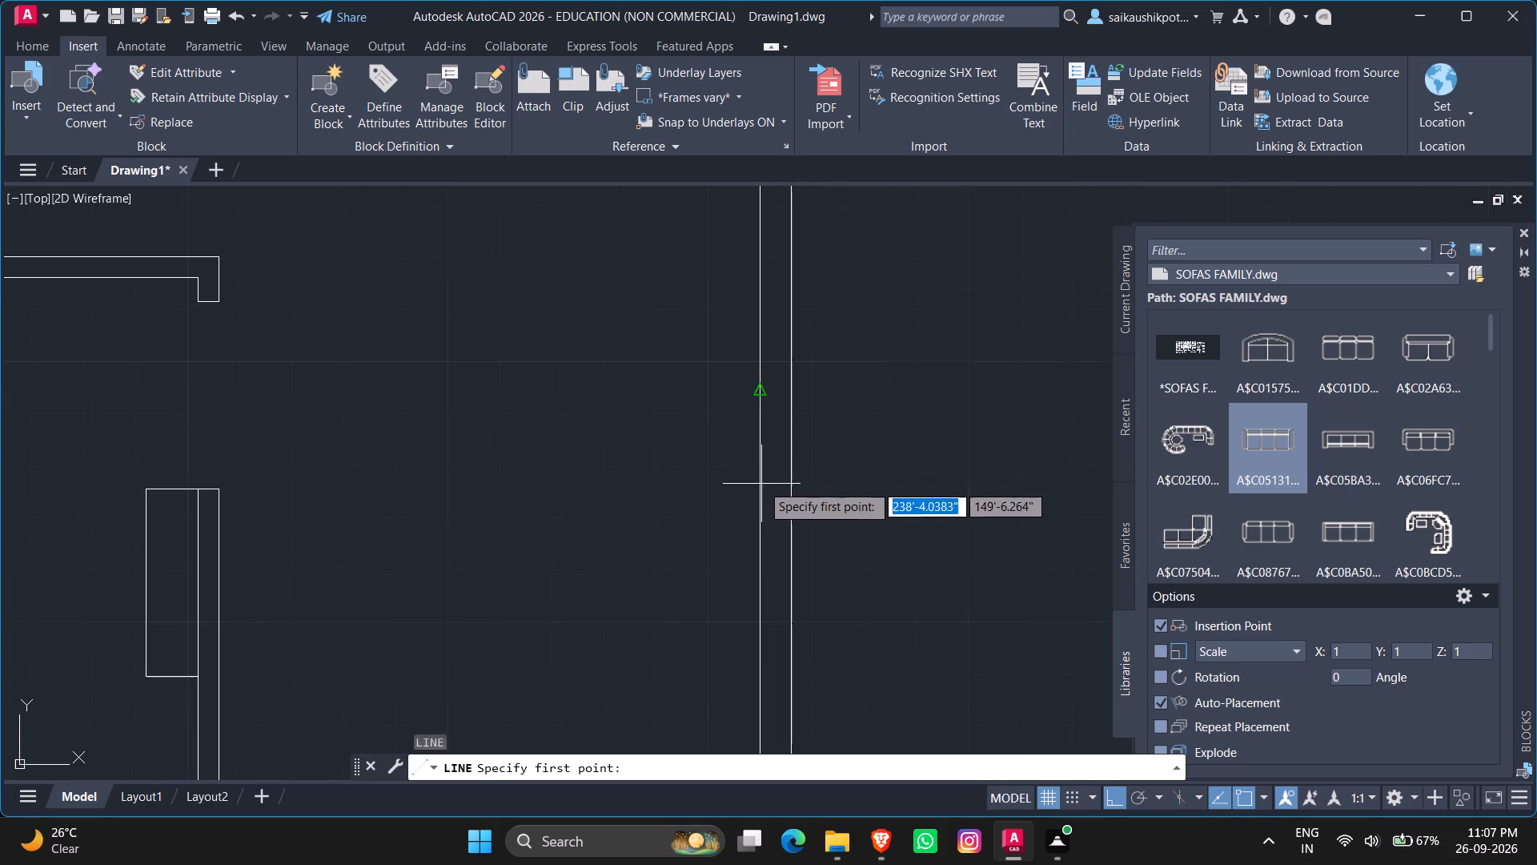
left_click(817, 521)
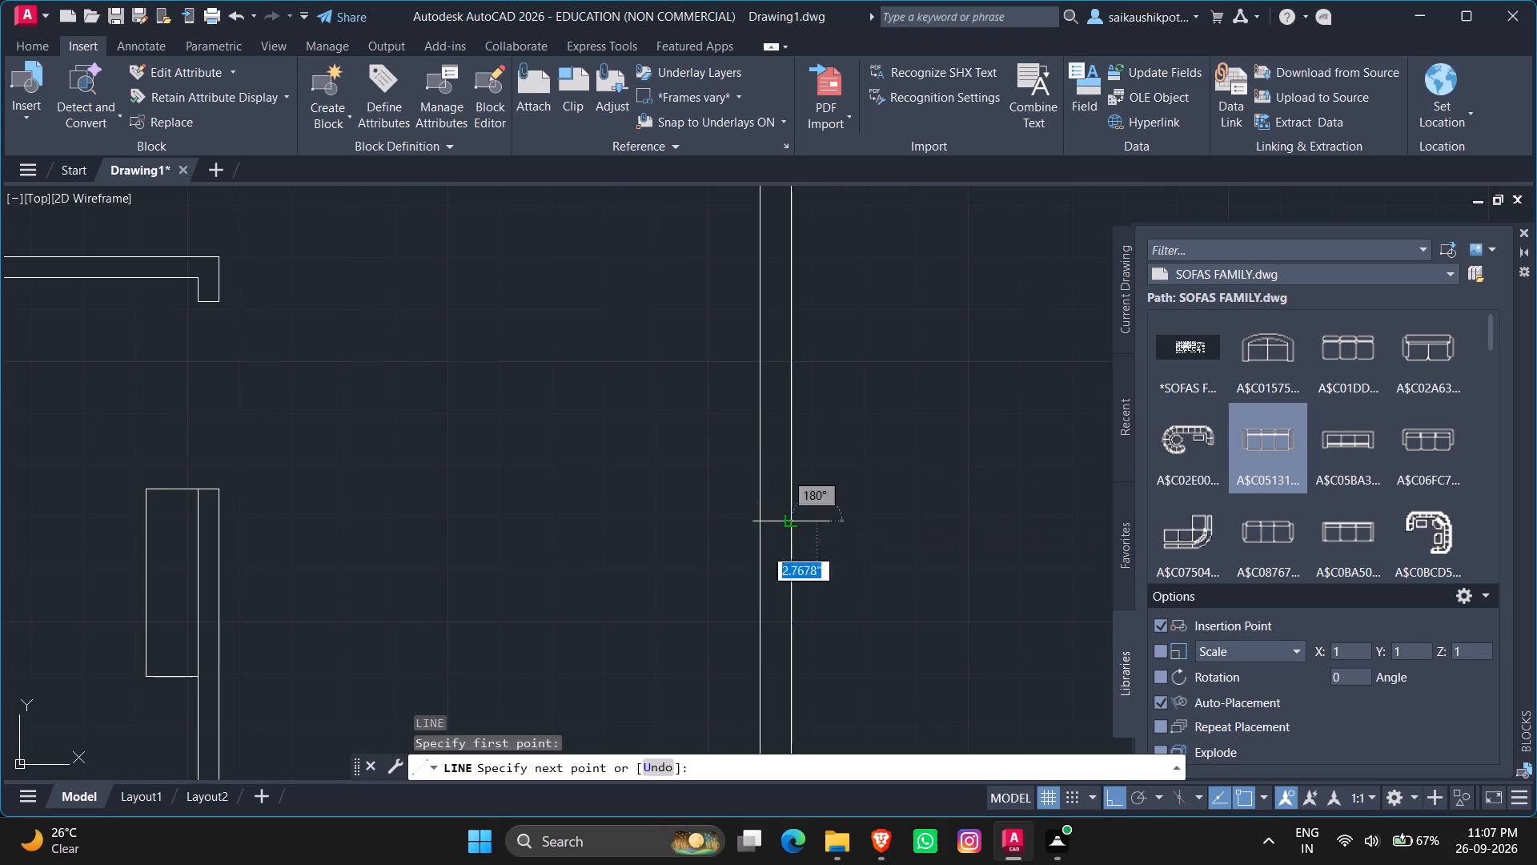
left_click(638, 541)
key("Escape")
key("Escape")
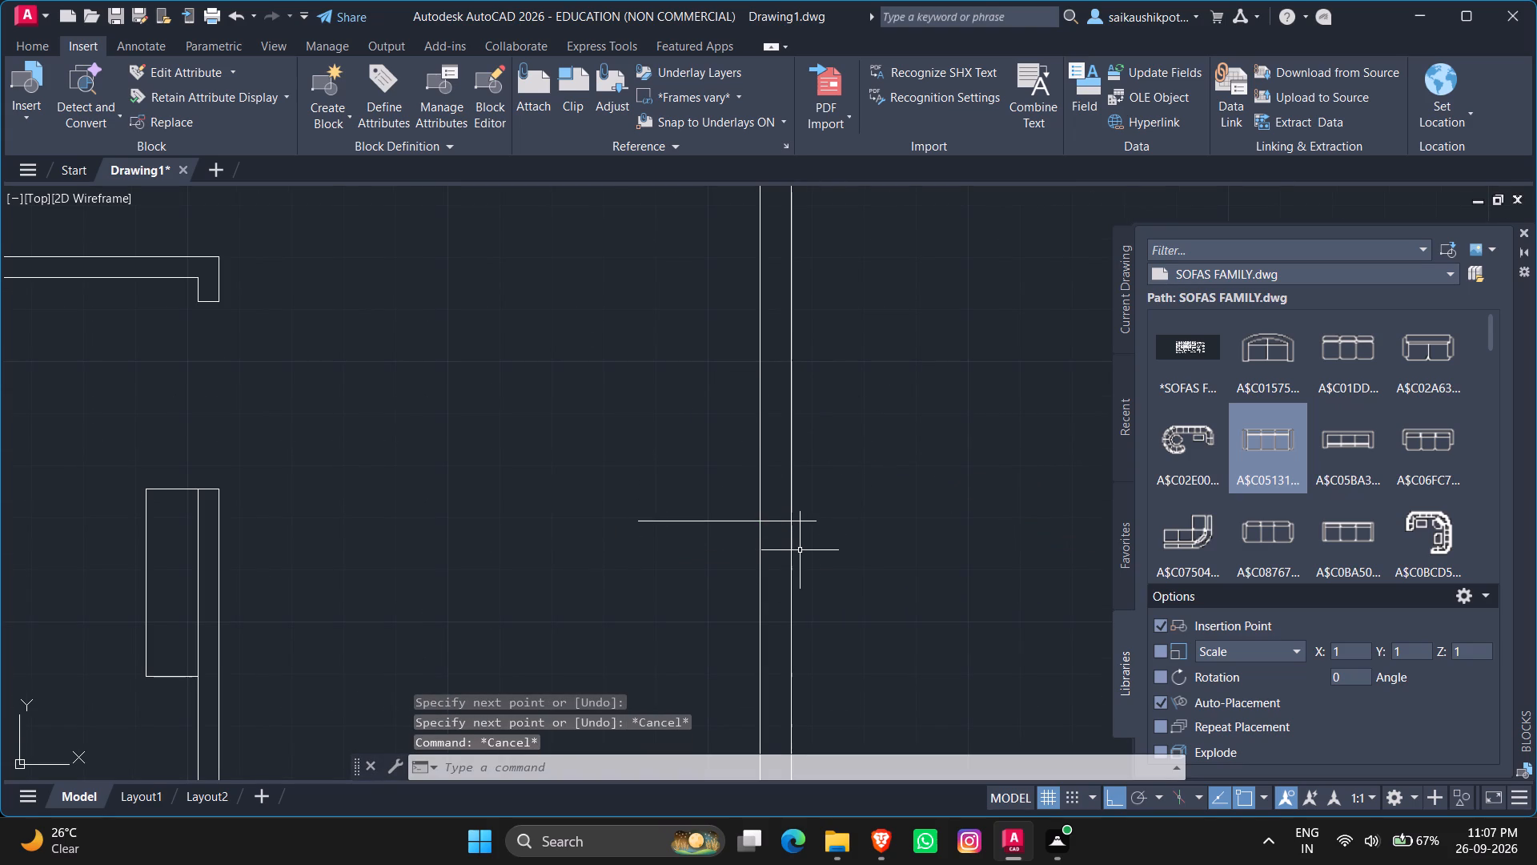
Trim the horizontal line's portions within and beyond the right outer wall's inner face.
type("tr")
key("Return")
key("Return")
left_click(773, 525)
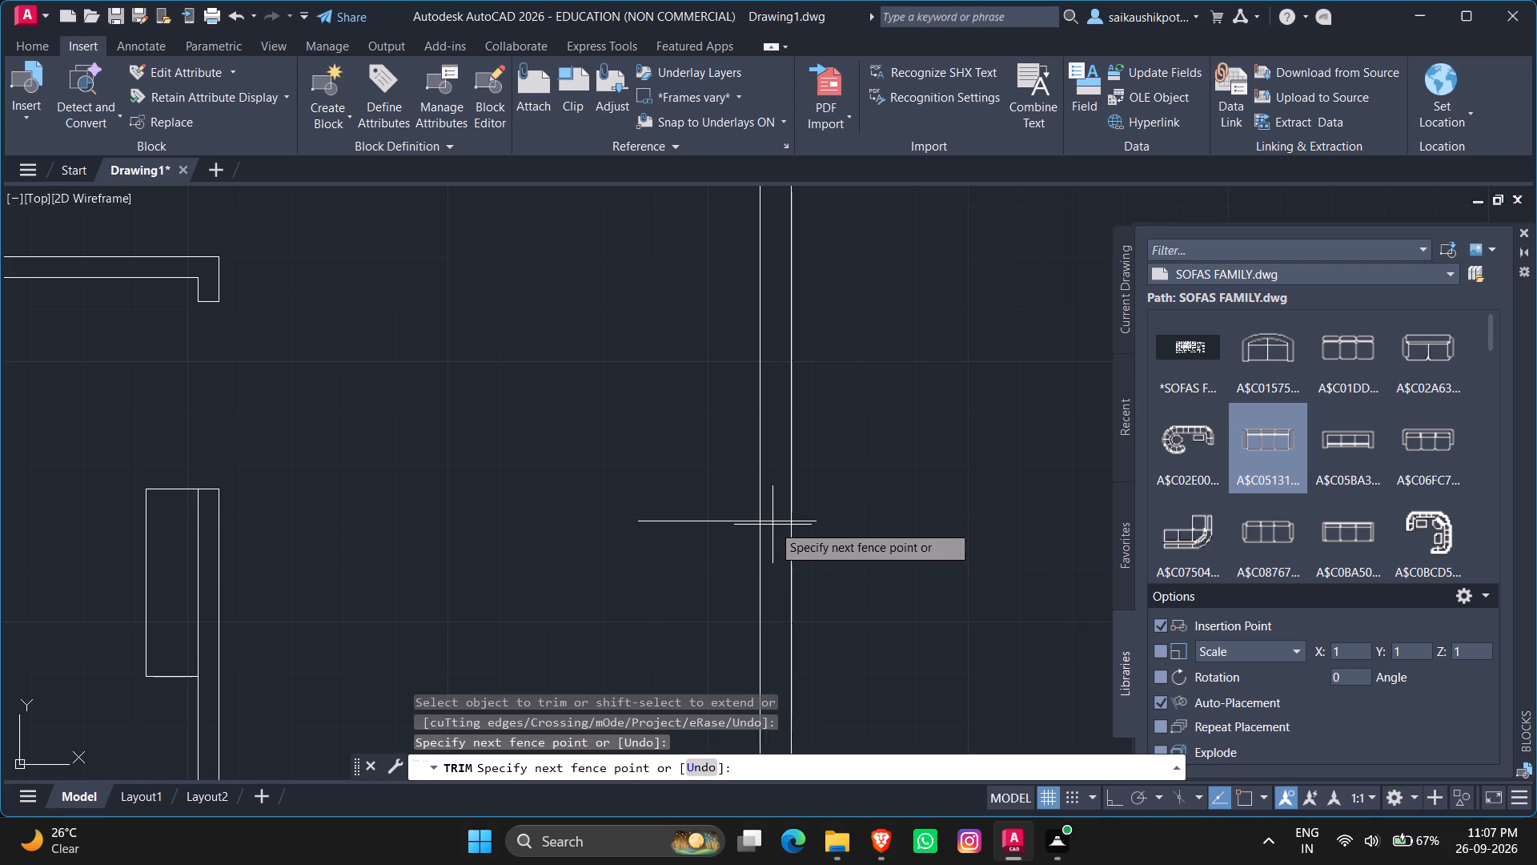
left_click(773, 510)
left_click(809, 522)
key("Escape")
key("Escape")
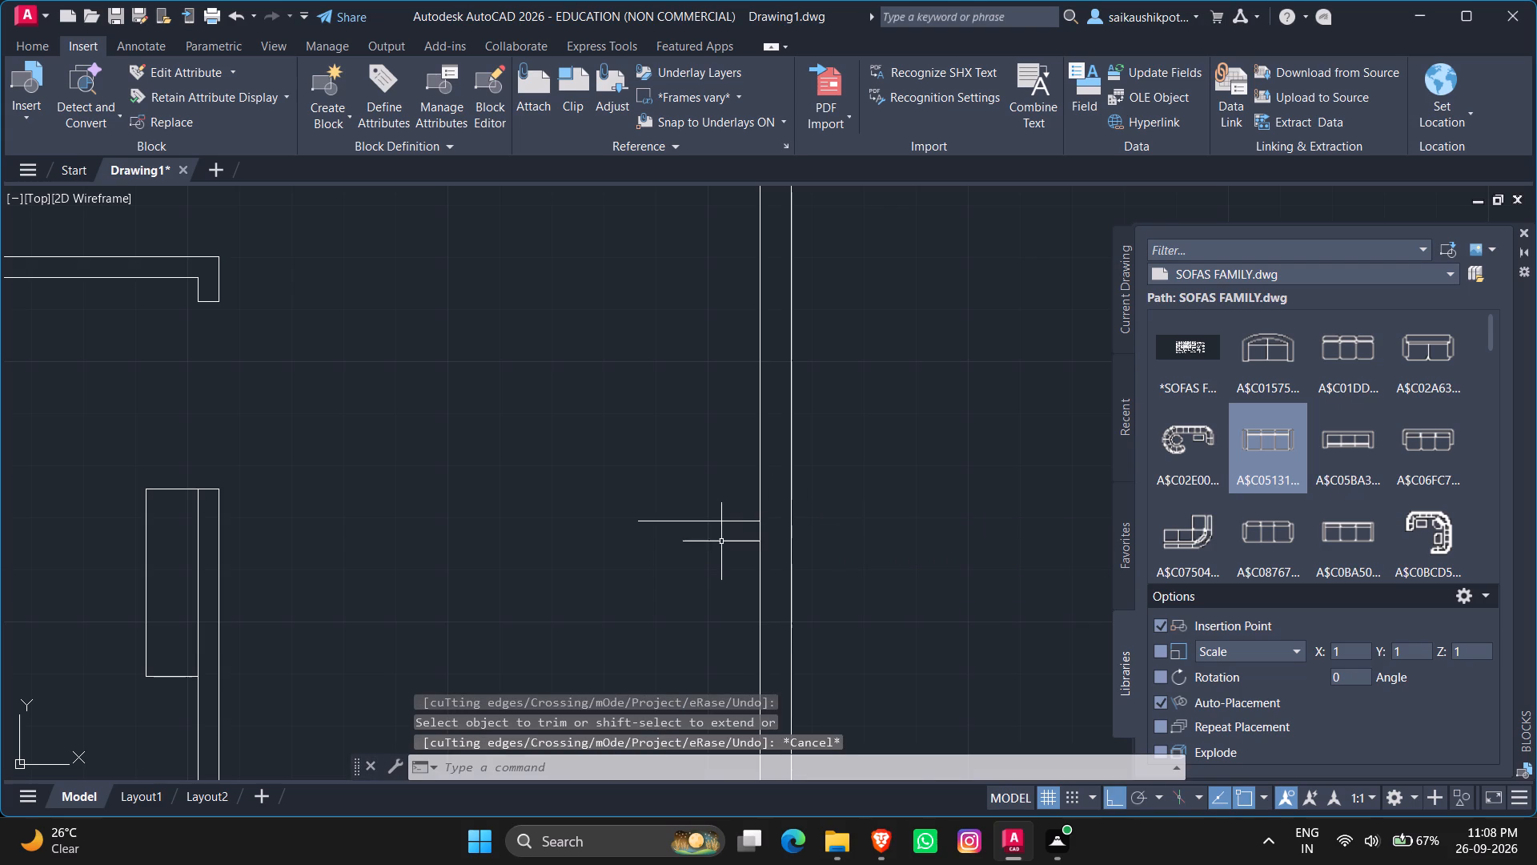
key("Escape")
Measure the depth and length of the built-in on the partition wall between the two lower rooms.
scroll(721, 536, "down", 1)
scroll(741, 556, "up", 2)
scroll(744, 567, "down", 2)
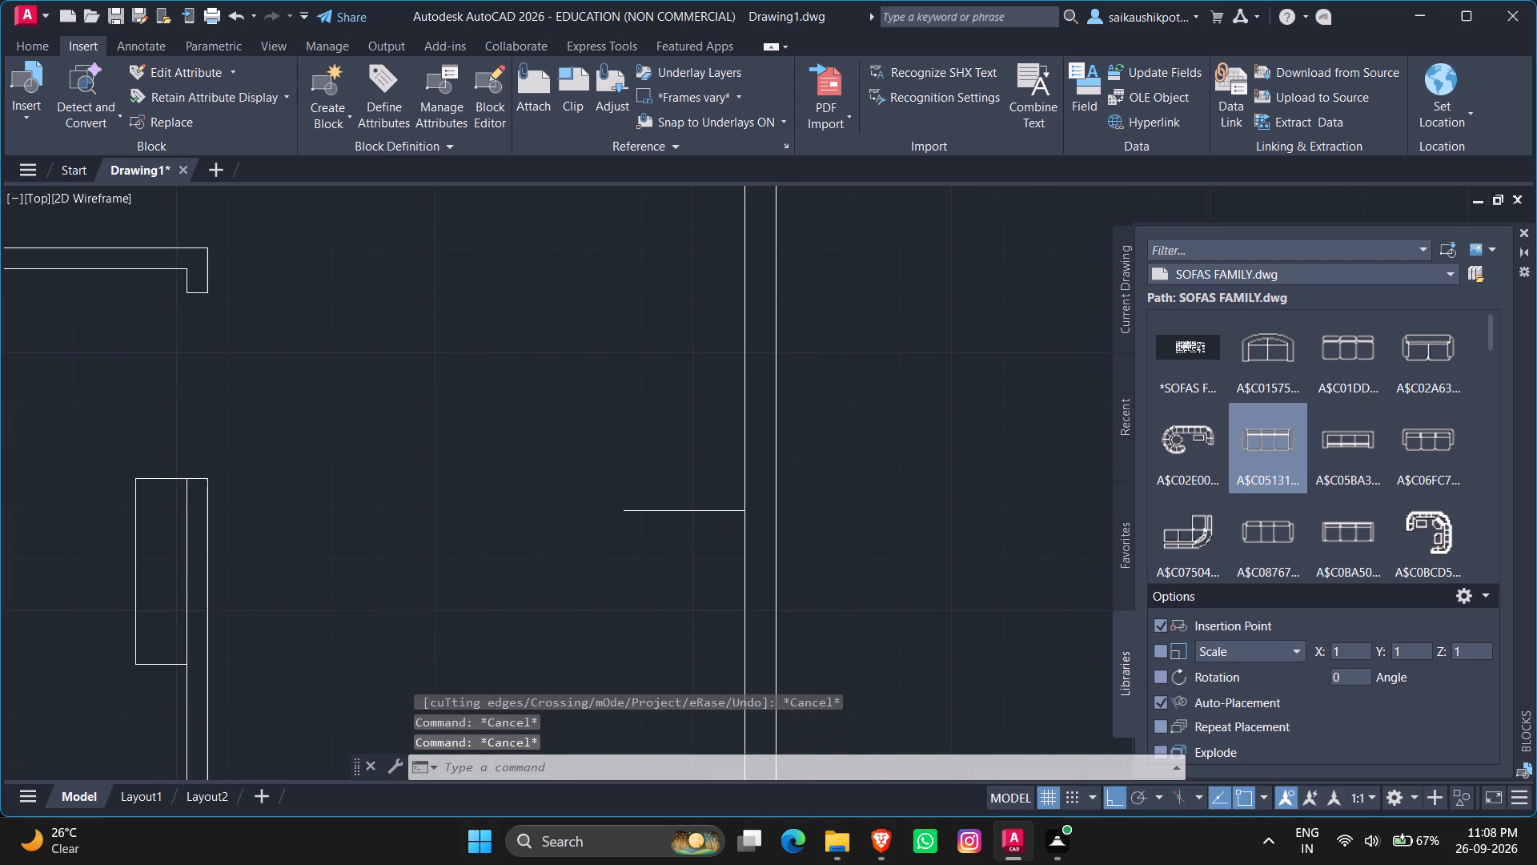
scroll(744, 567, "down", 1)
scroll(707, 569, "up", 2)
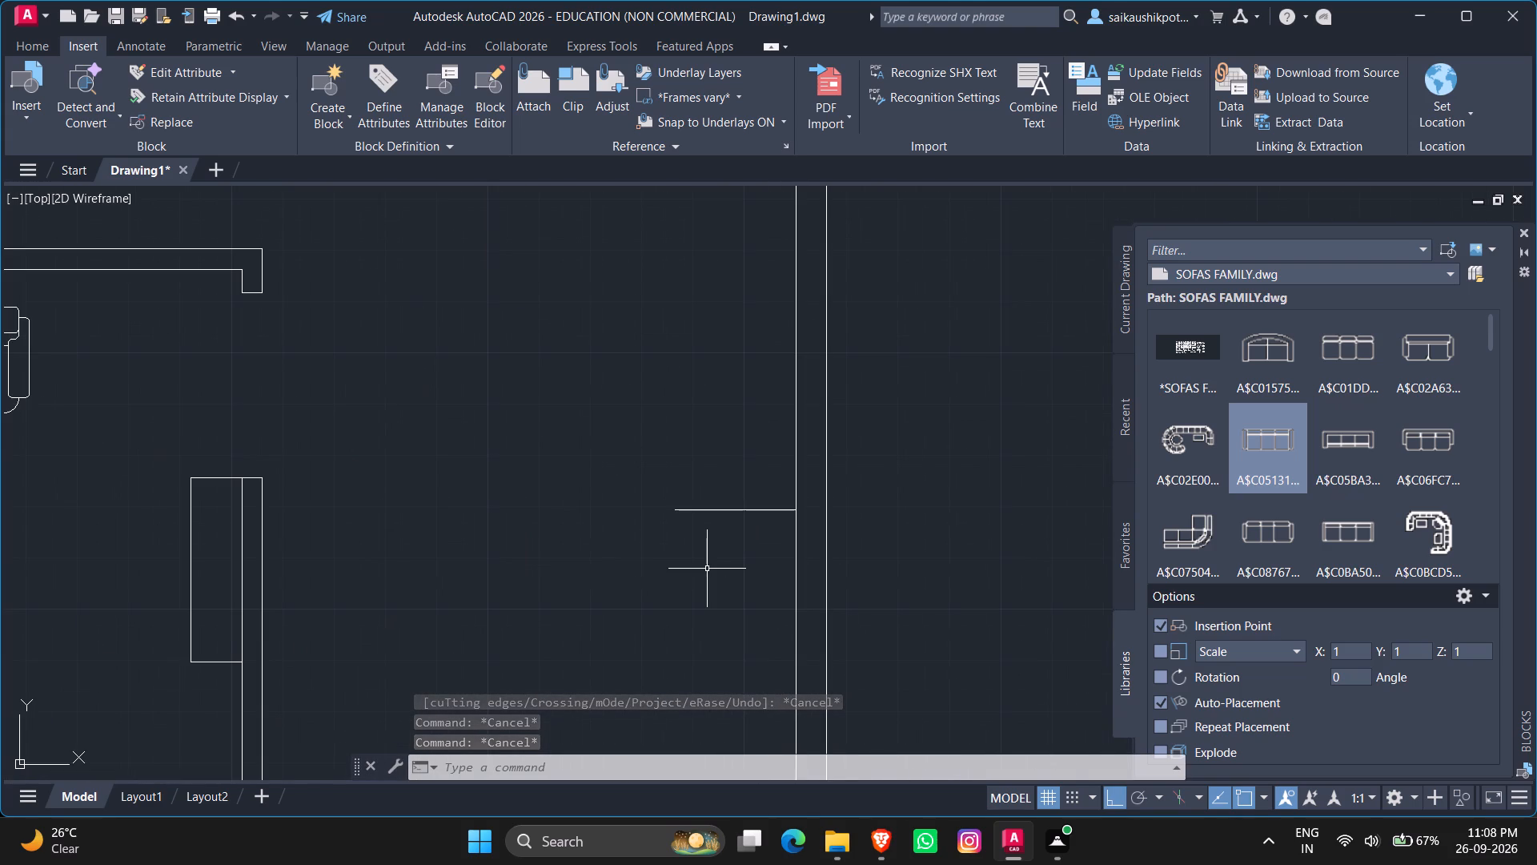
key("o")
key("Return")
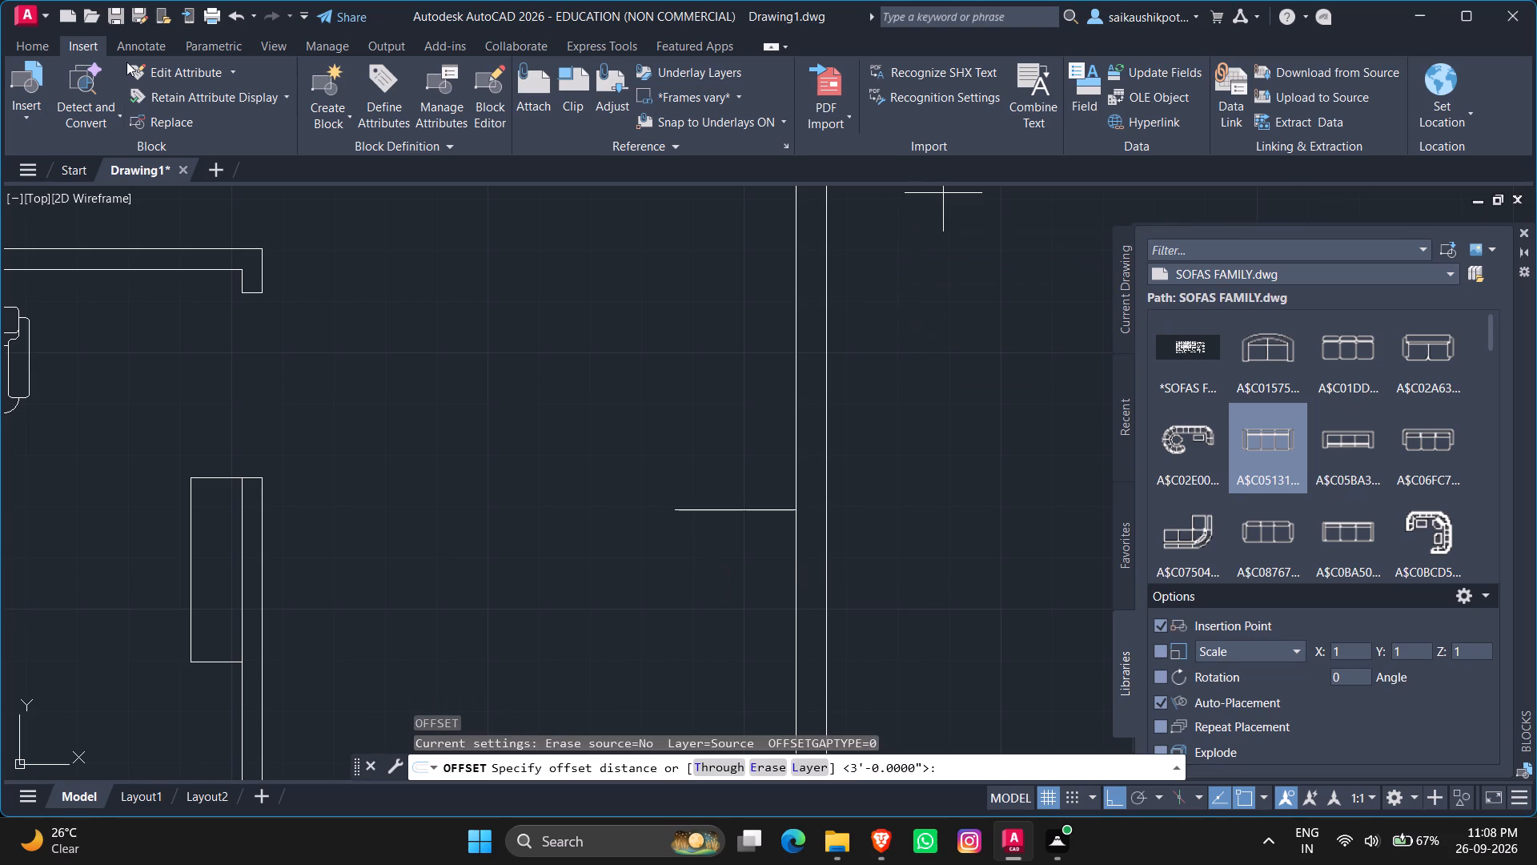
left_click(48, 41)
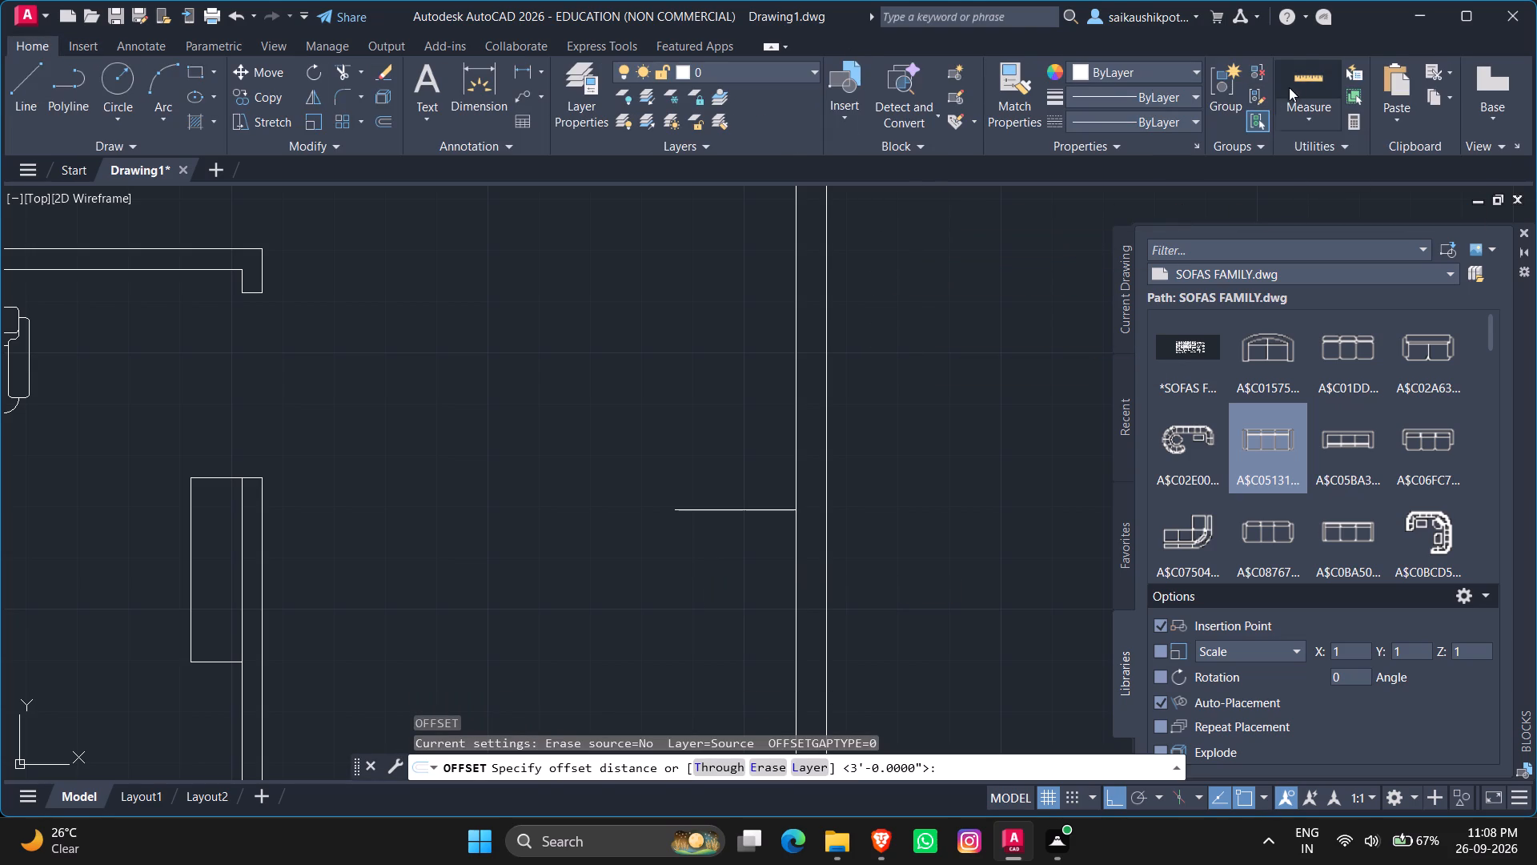
left_click(1294, 79)
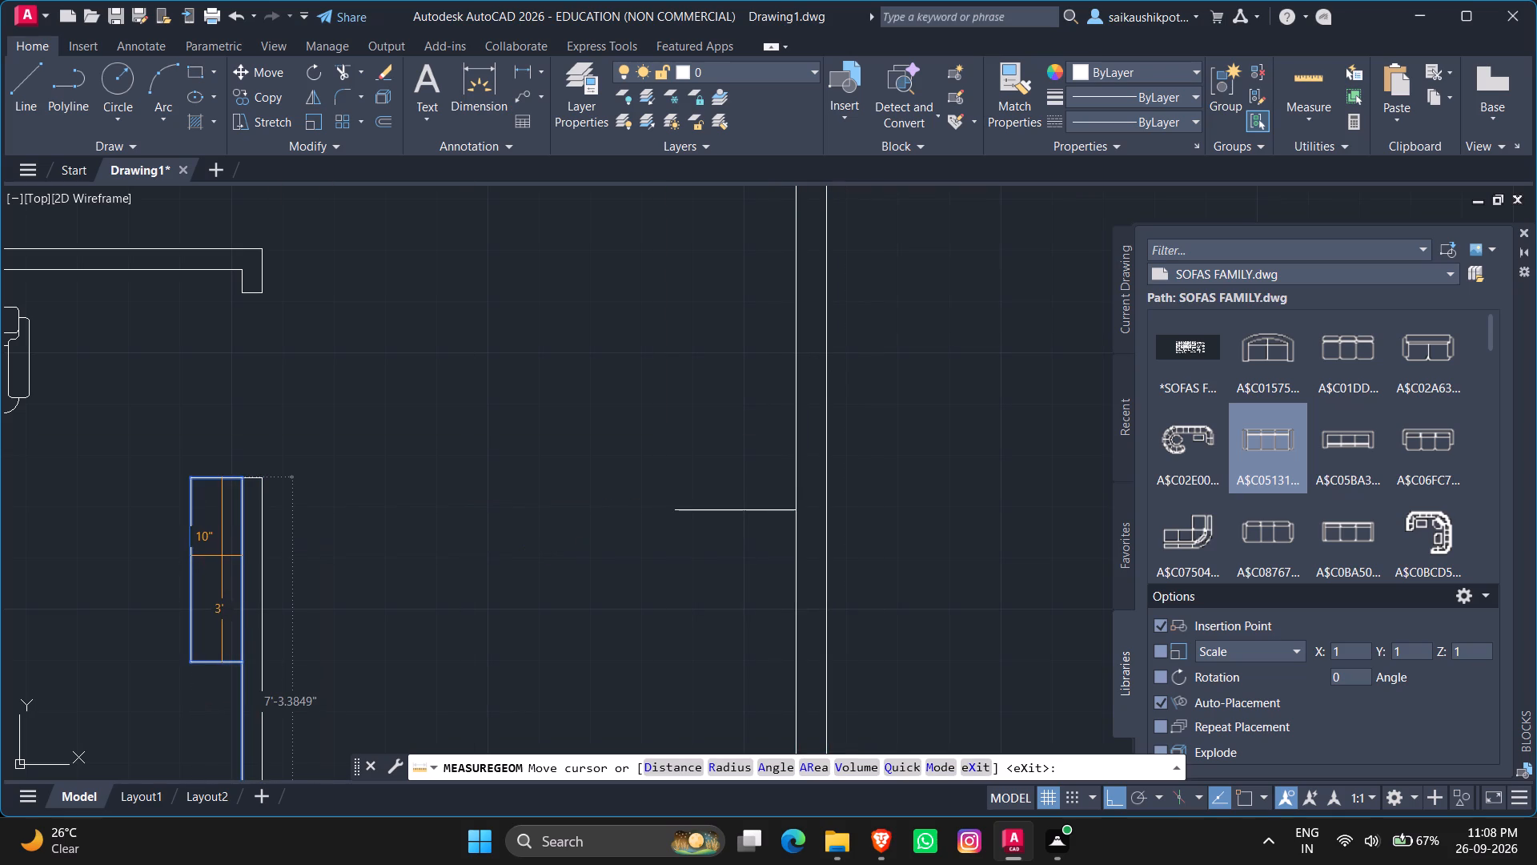
key("Escape")
key("Escape")
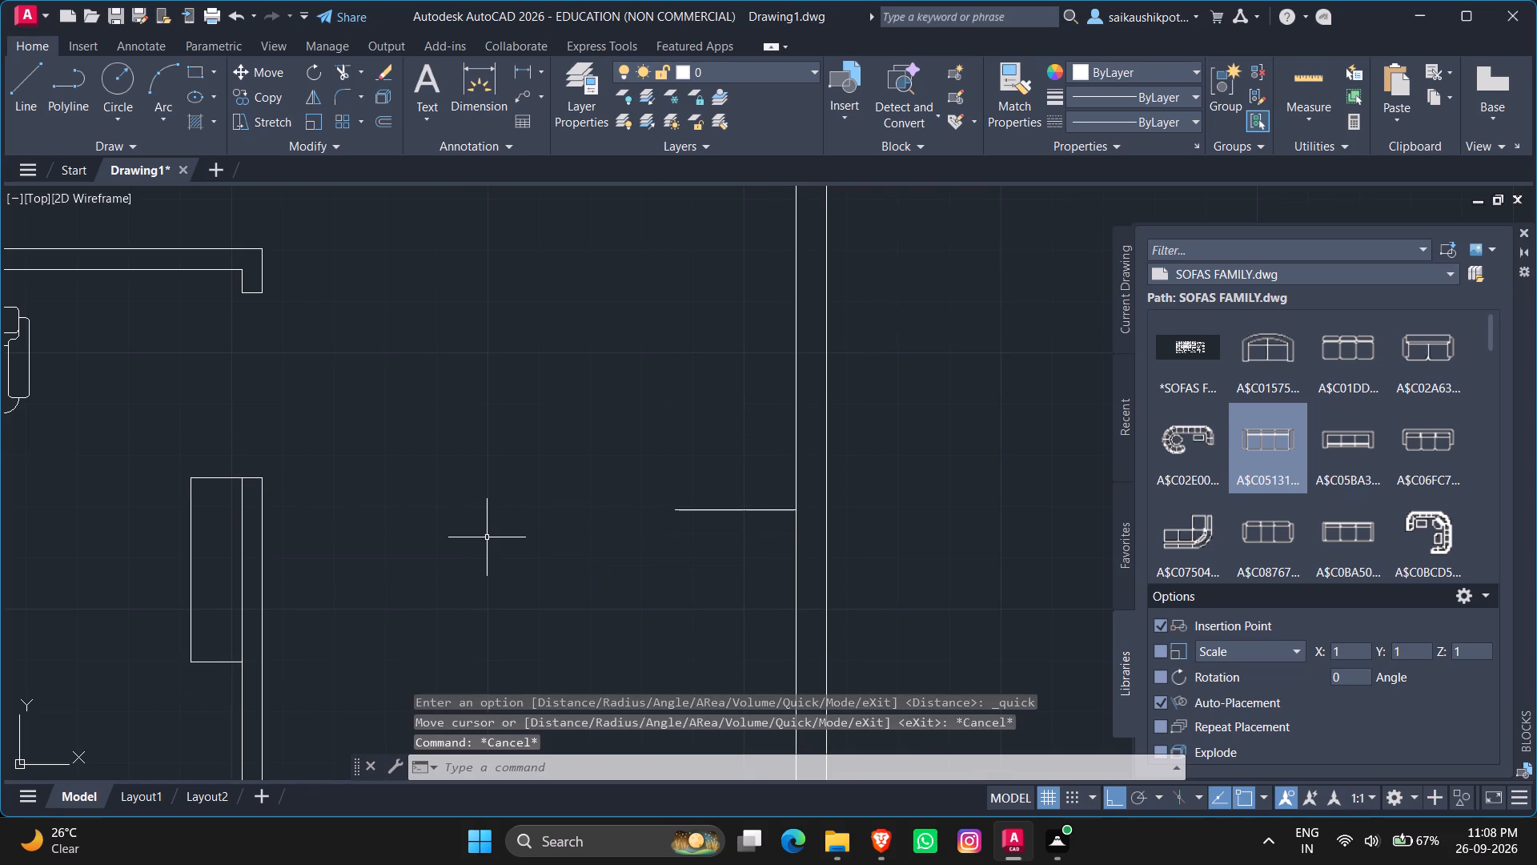
Offset the right outer wall's inner line 10" into the lower-right room.
key("o")
key("Return")
type("10")
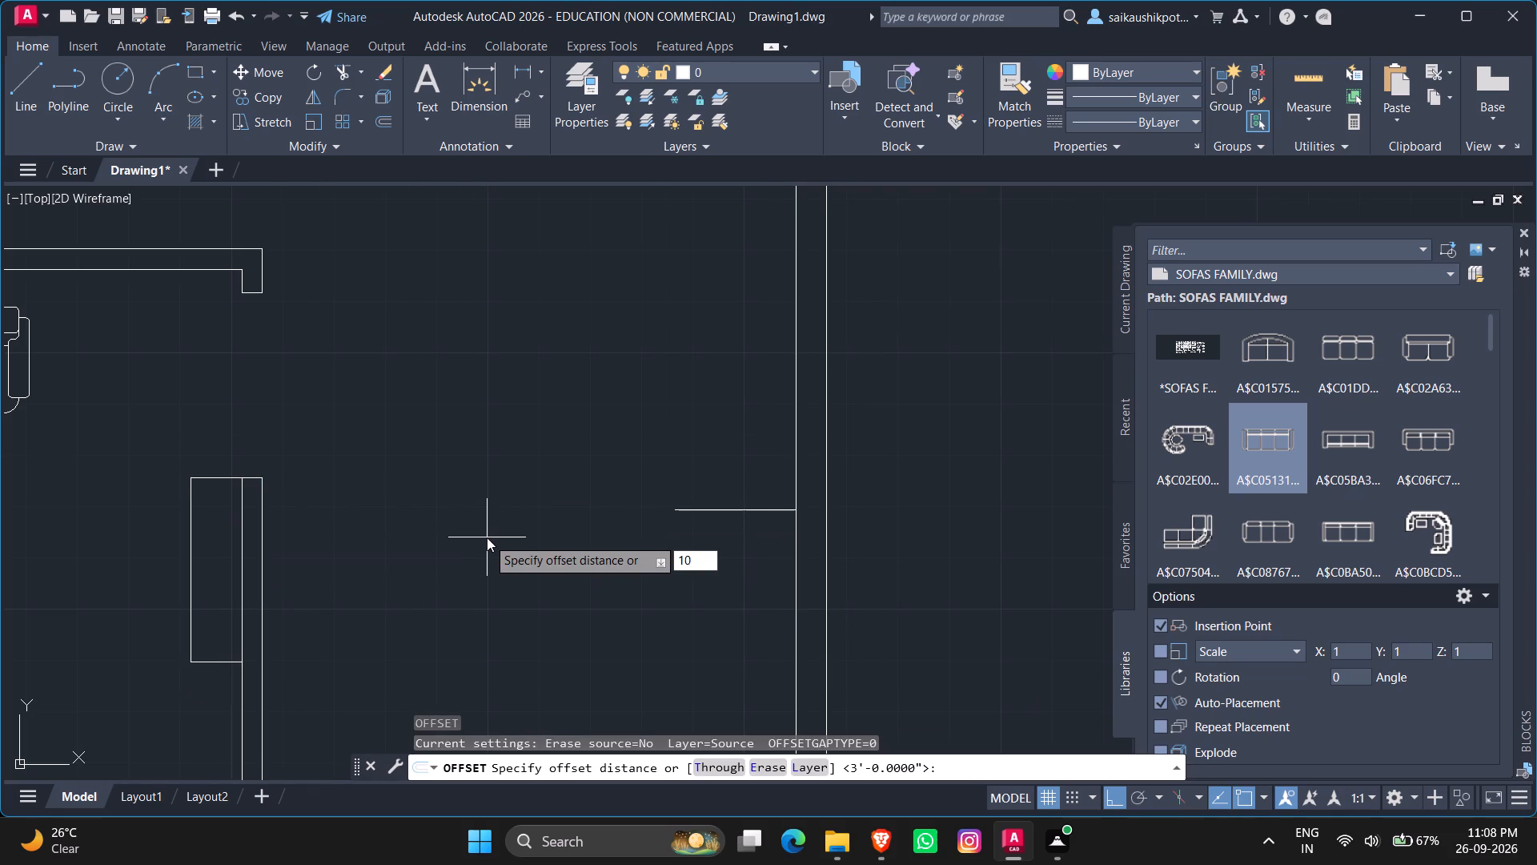
key("shift+quotedbl")
key("Return")
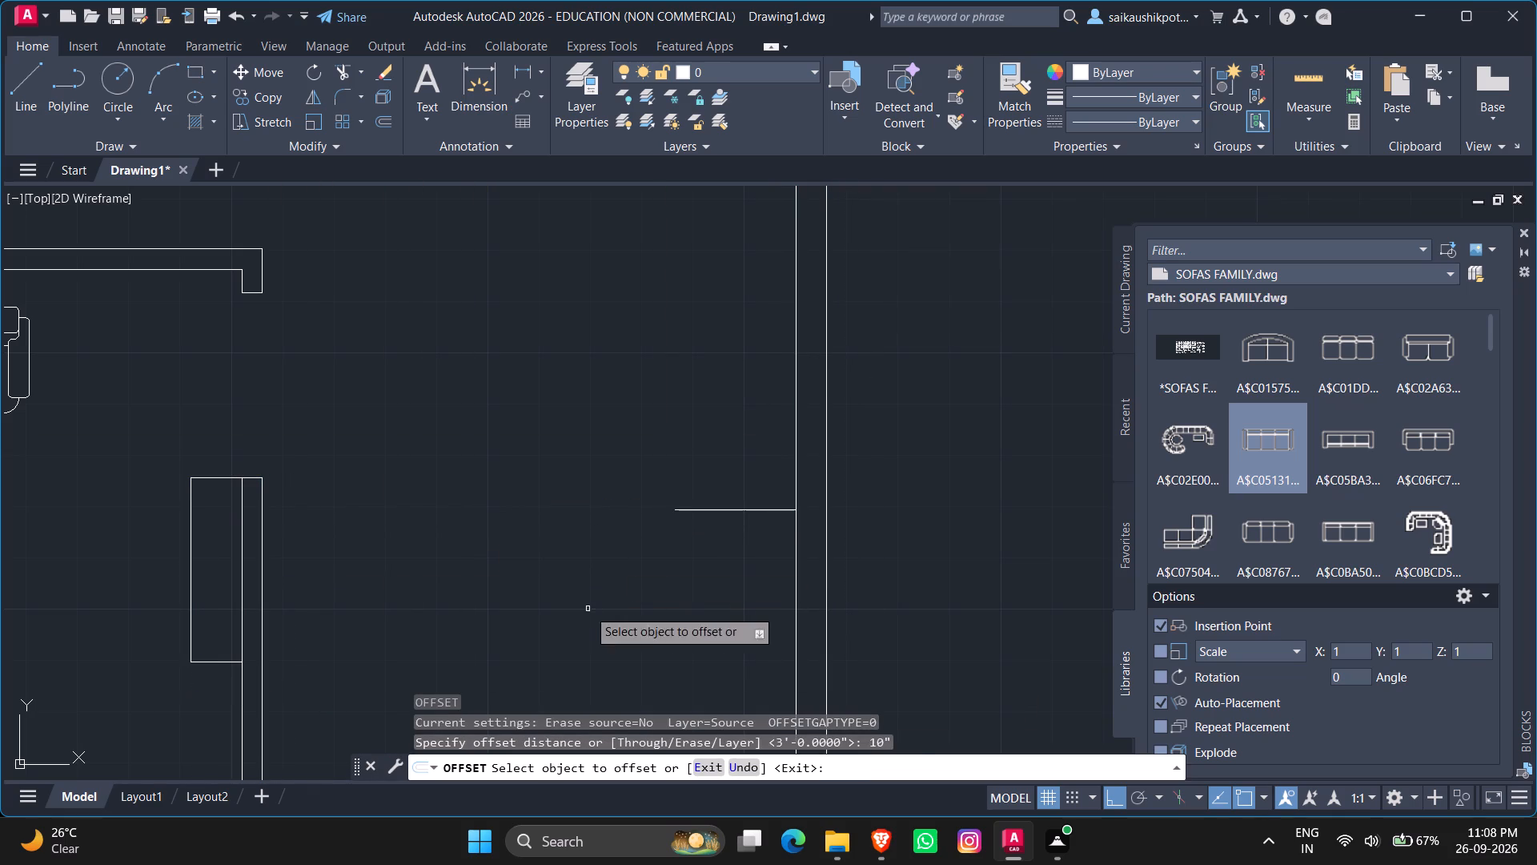
left_click(796, 551)
left_click(746, 575)
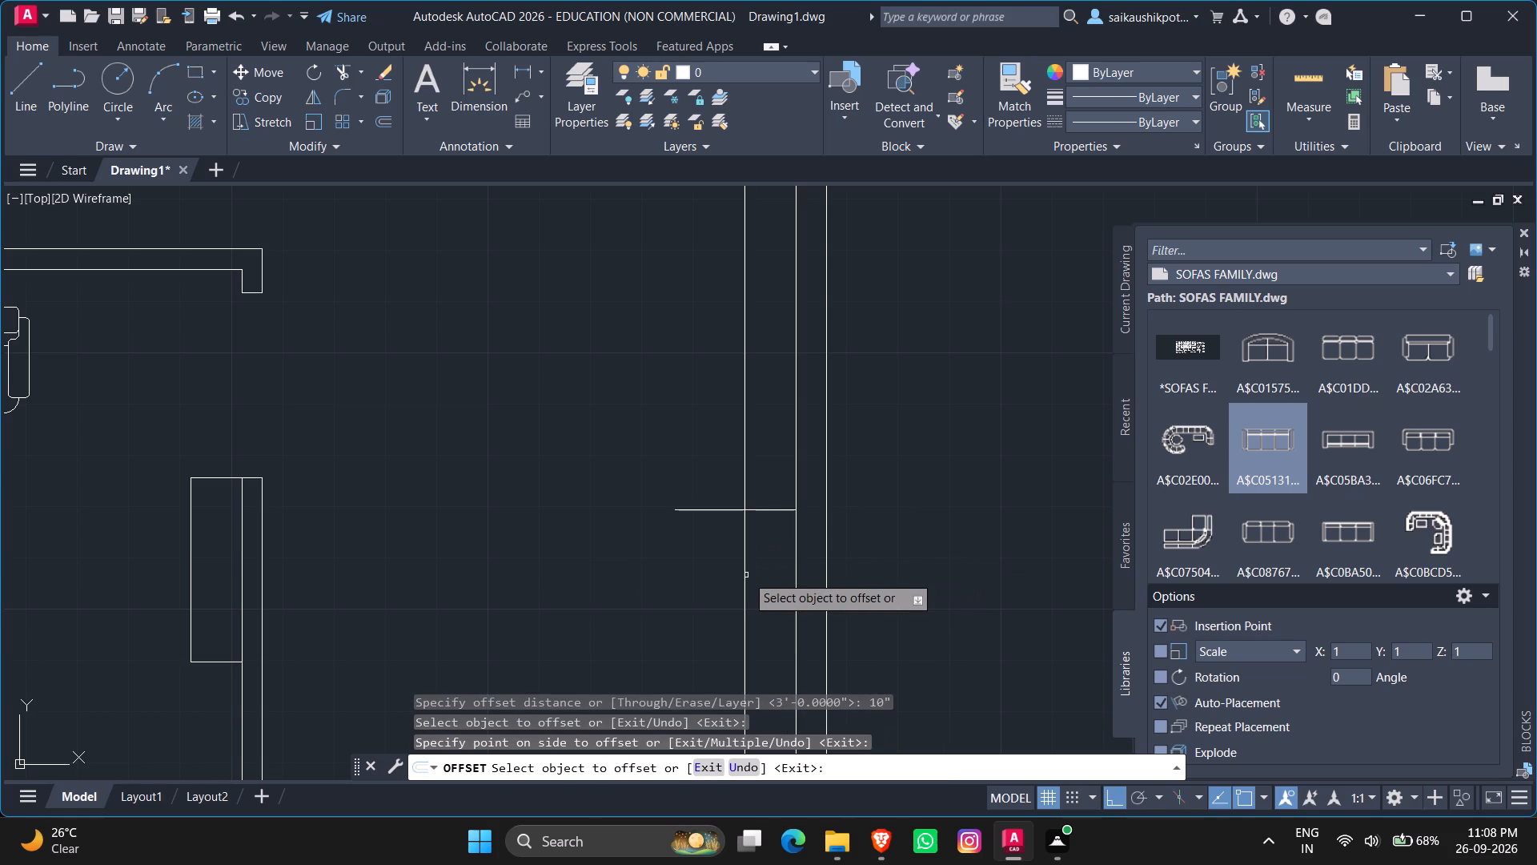
key("Escape")
key("Escape")
Trim the offset line above the horizontal line and the horizontal line's overhang into the room, forming the built-in's upper corner.
type("tr")
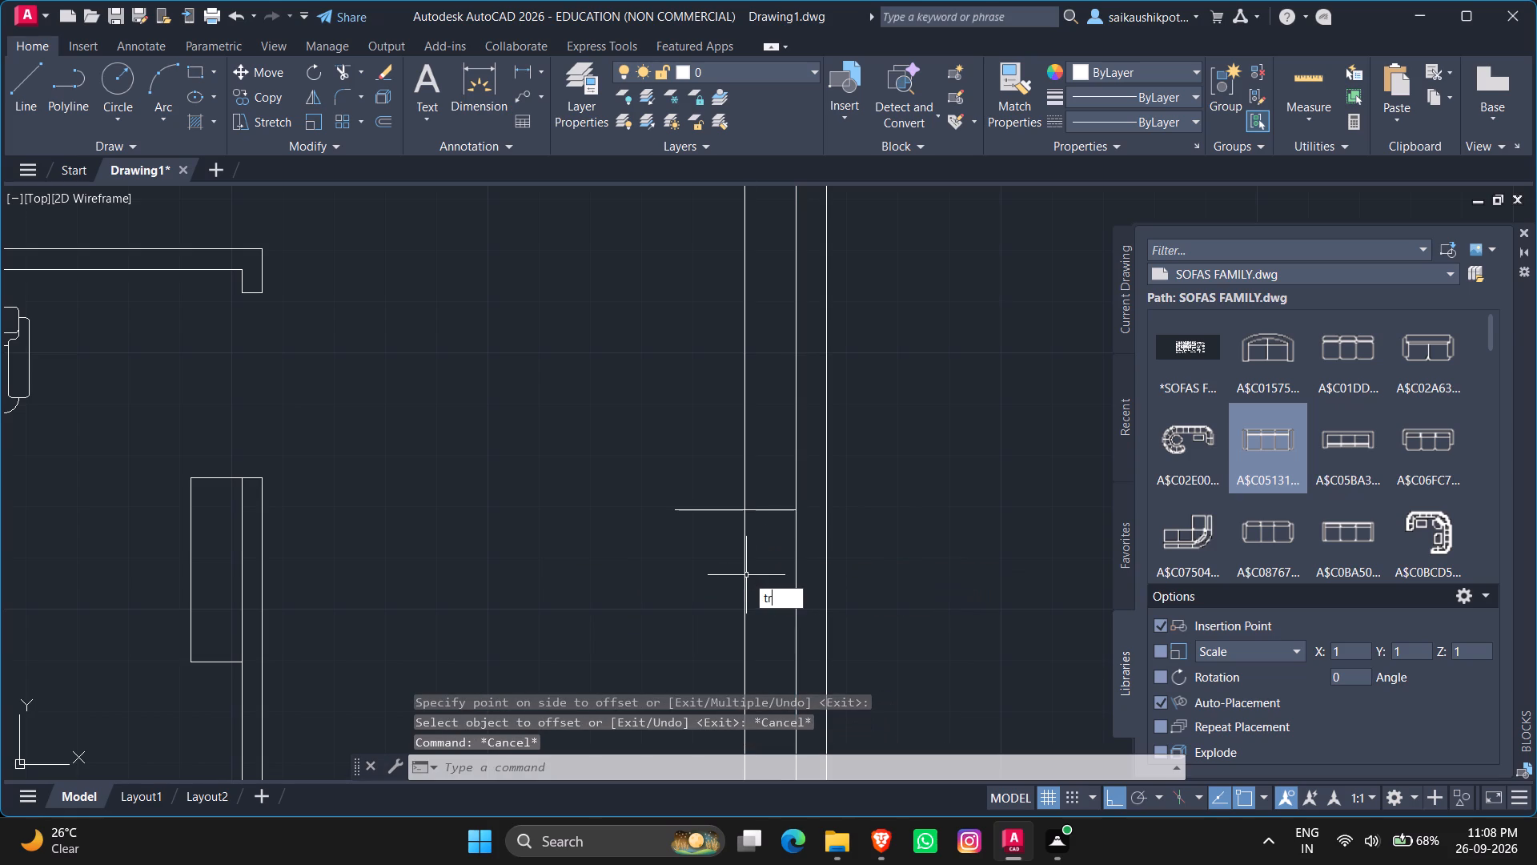
key("Return")
key("Return")
left_click(750, 466)
left_click(733, 465)
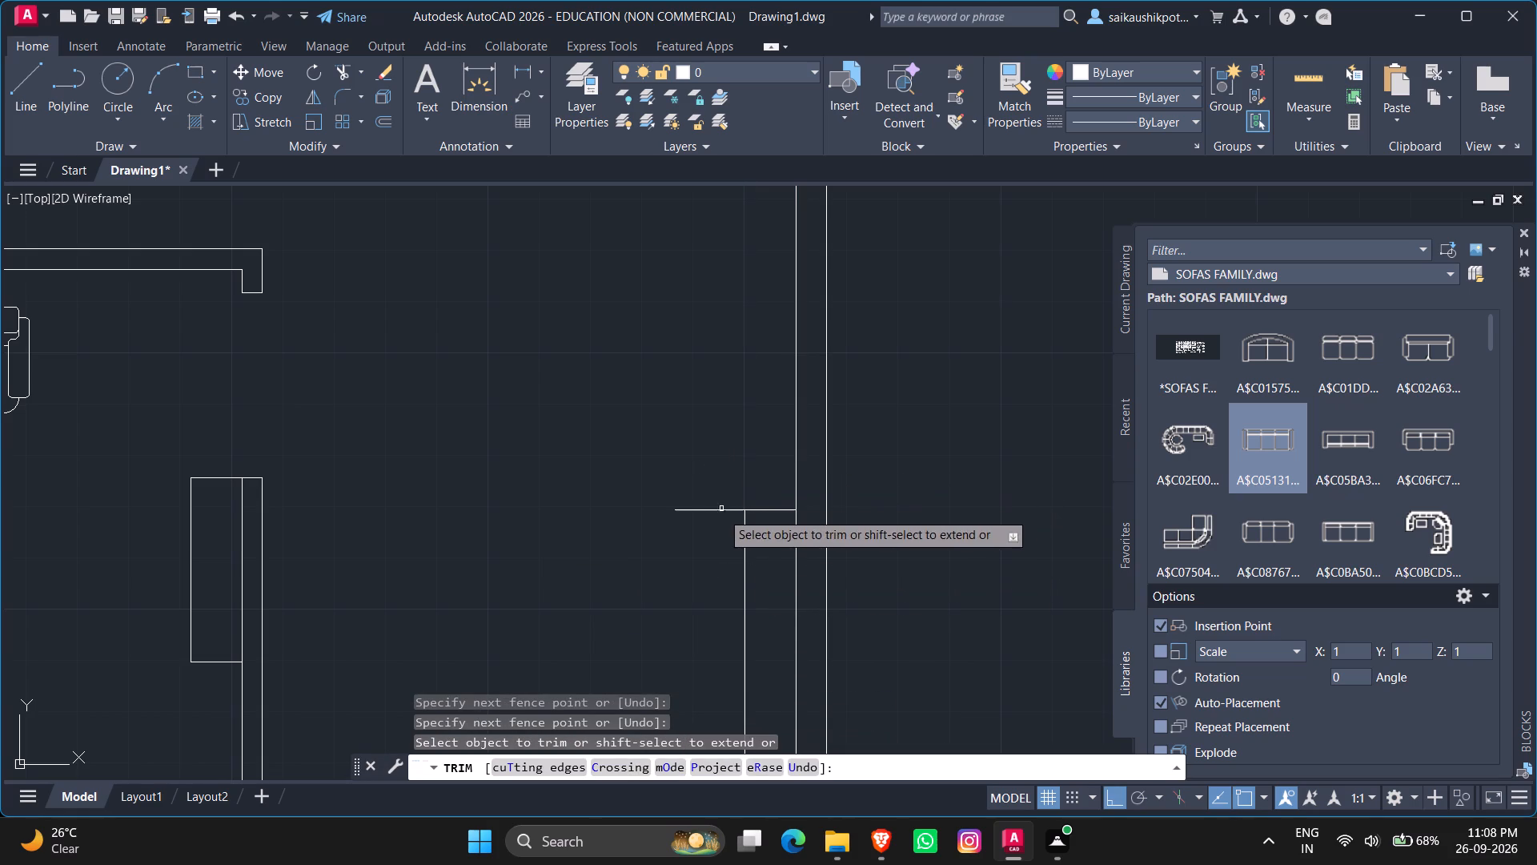
left_click(721, 513)
key("Escape")
scroll(776, 392, "down", 2)
scroll(795, 506, "up", 2)
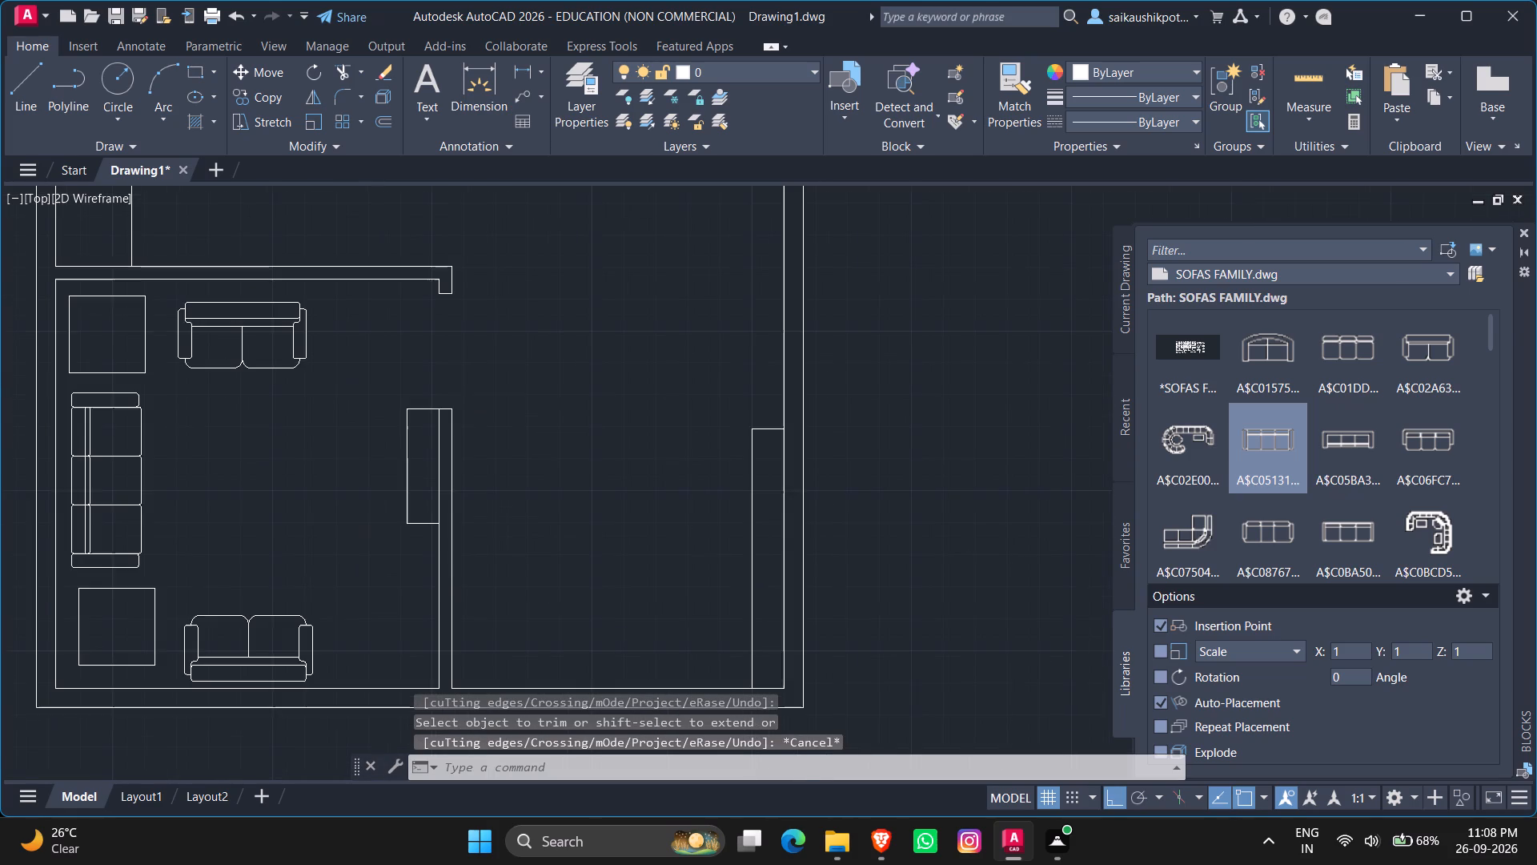
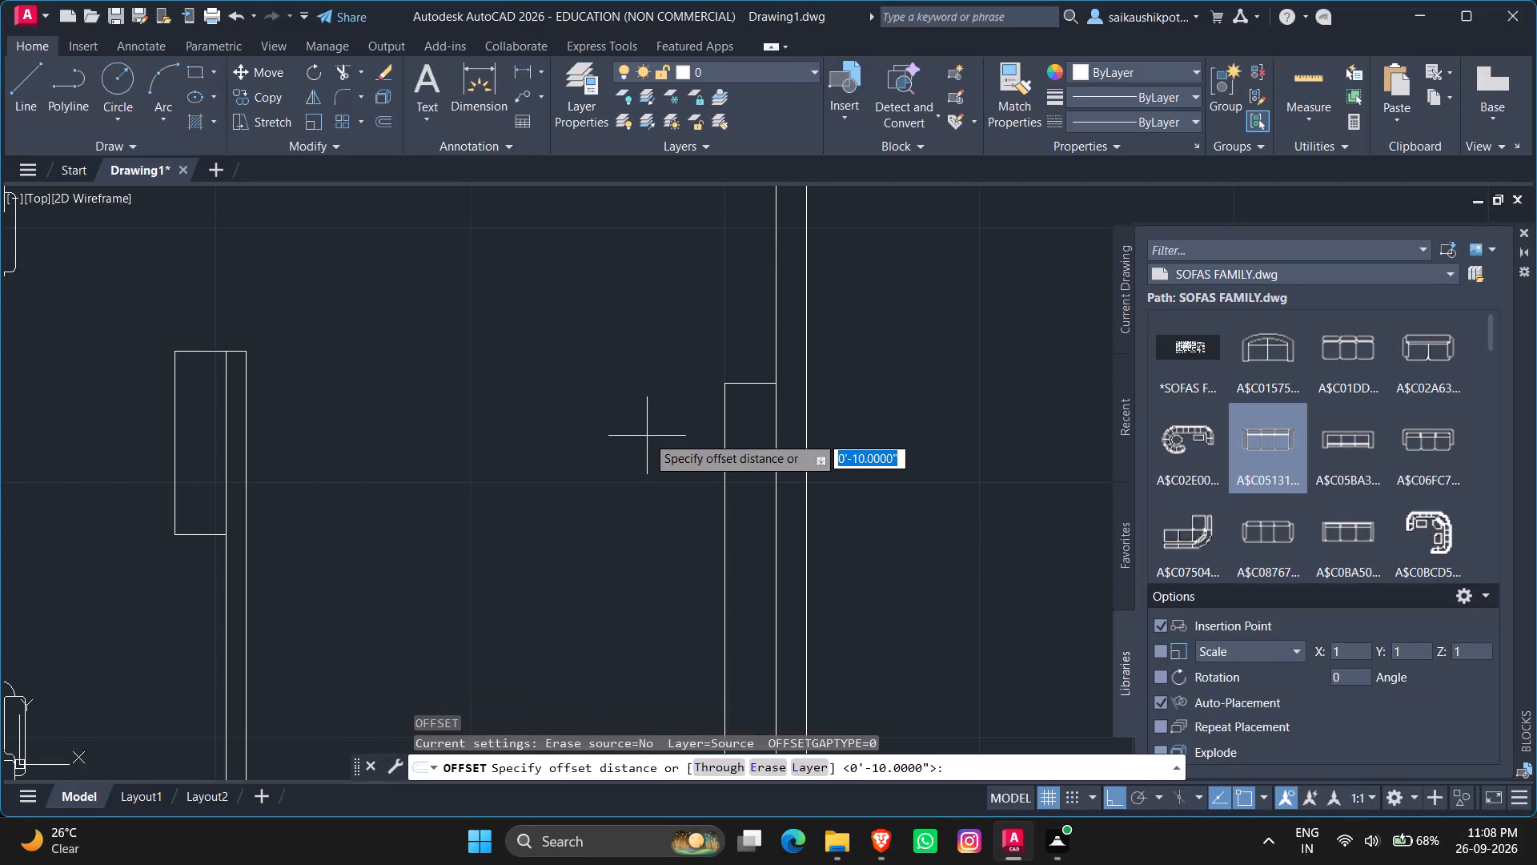
Offset the upper edge of the built-in on the right outer wall 4' downward.
key("4")
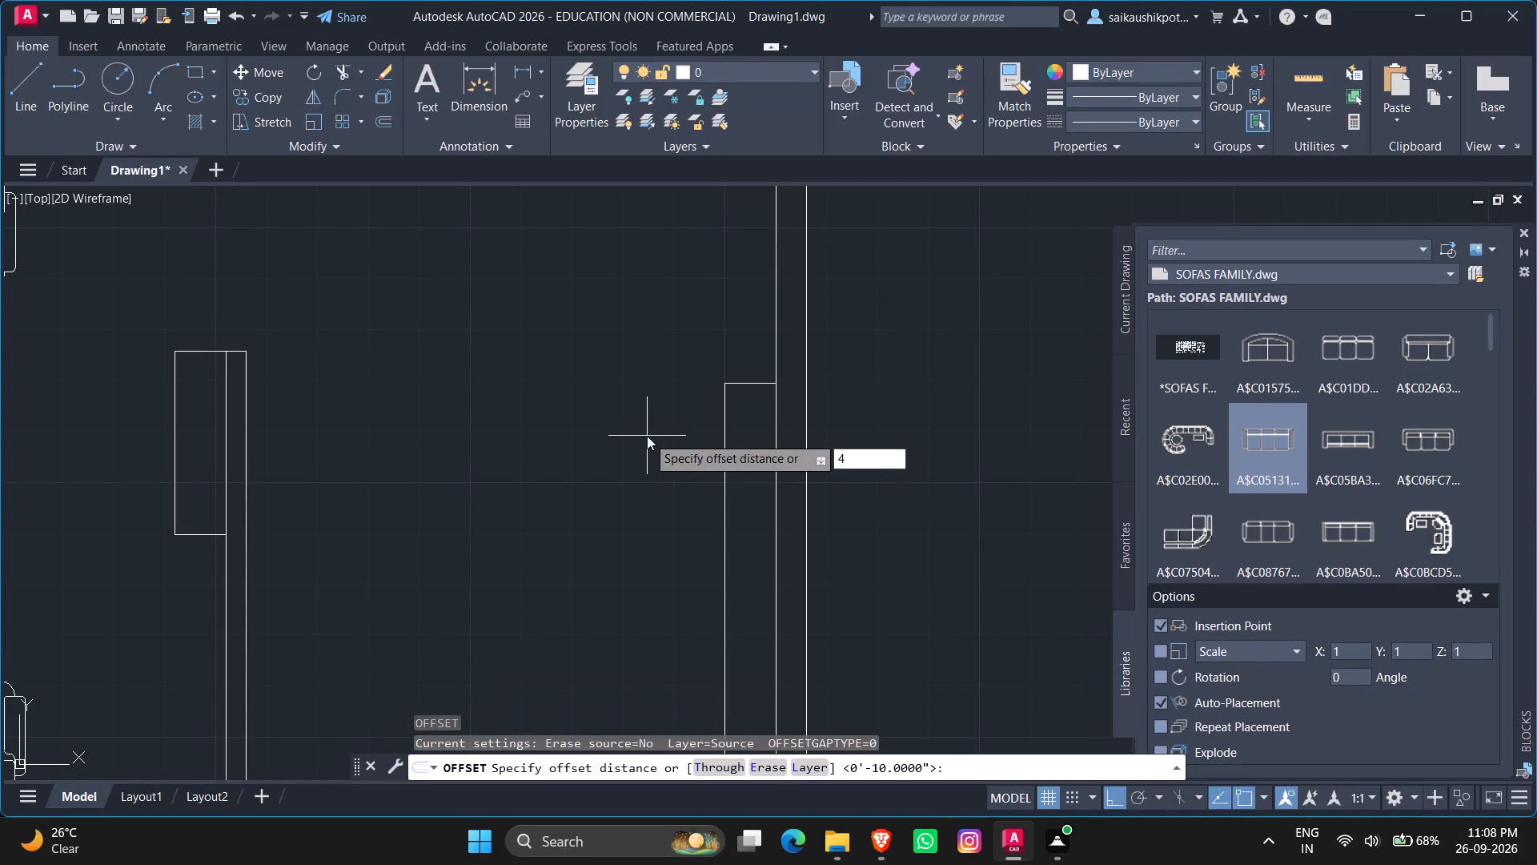
key("apostrophe")
key("Return")
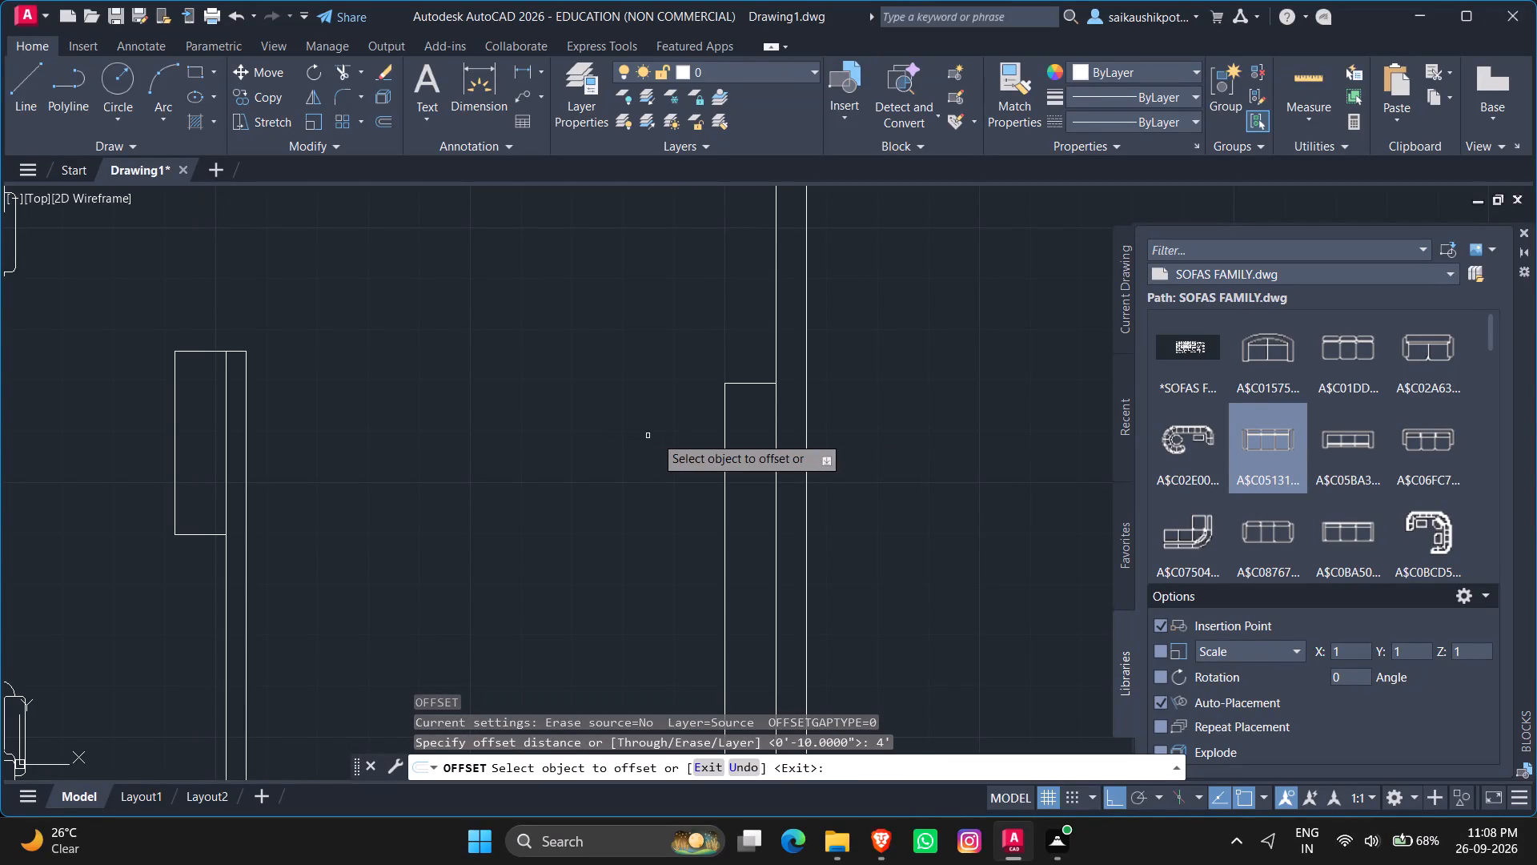
left_click(743, 381)
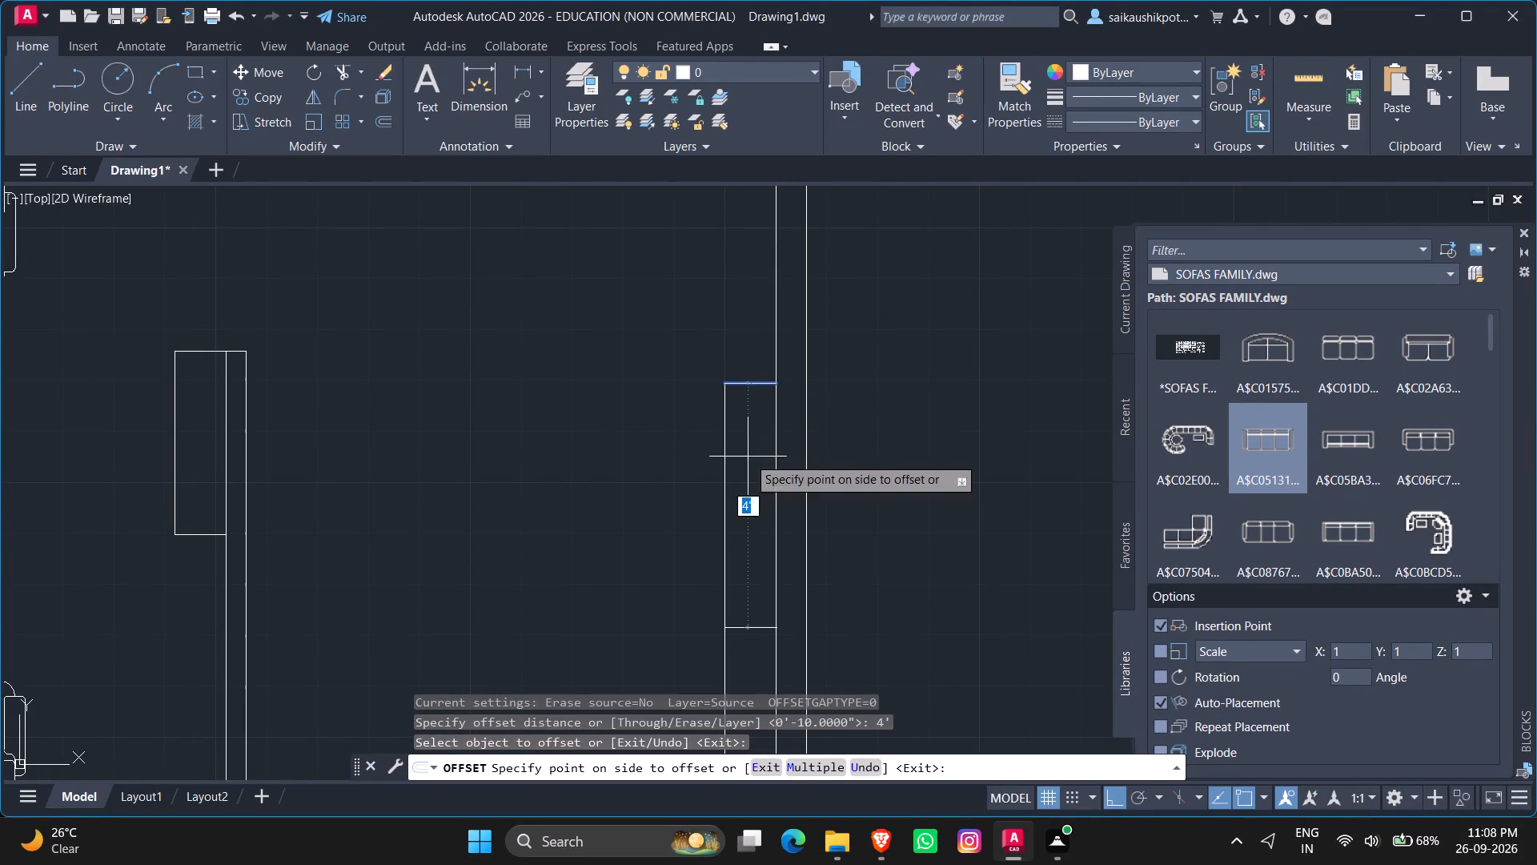
left_click(748, 479)
key("Escape")
key("Escape")
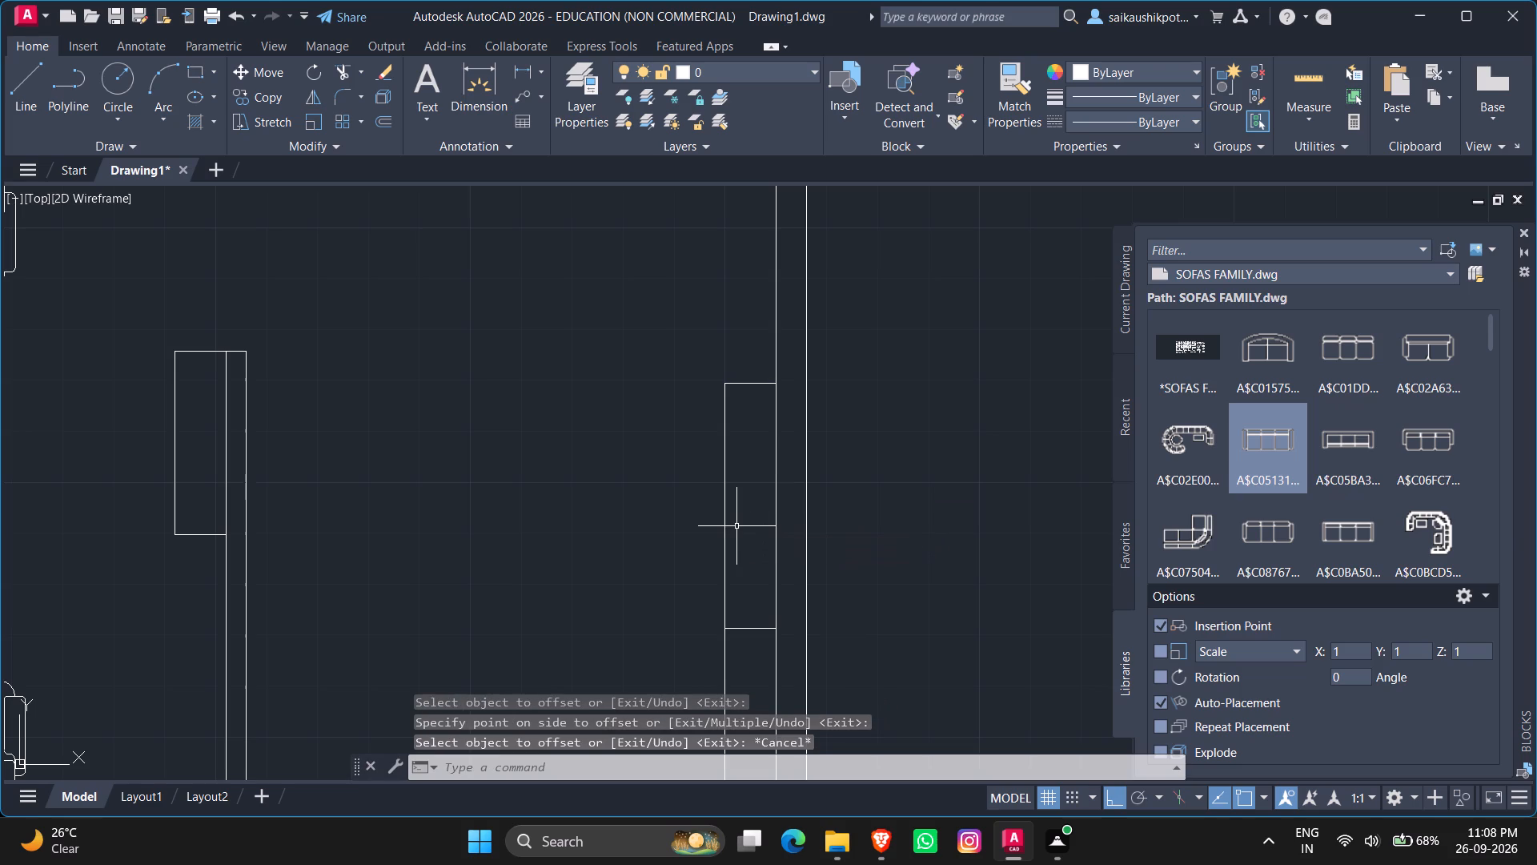
Trim the built-in's vertical front line below the new lower edge, closing the built-in's outline.
type("tr")
key("Return")
key("Return")
scroll(716, 655, "up", 2)
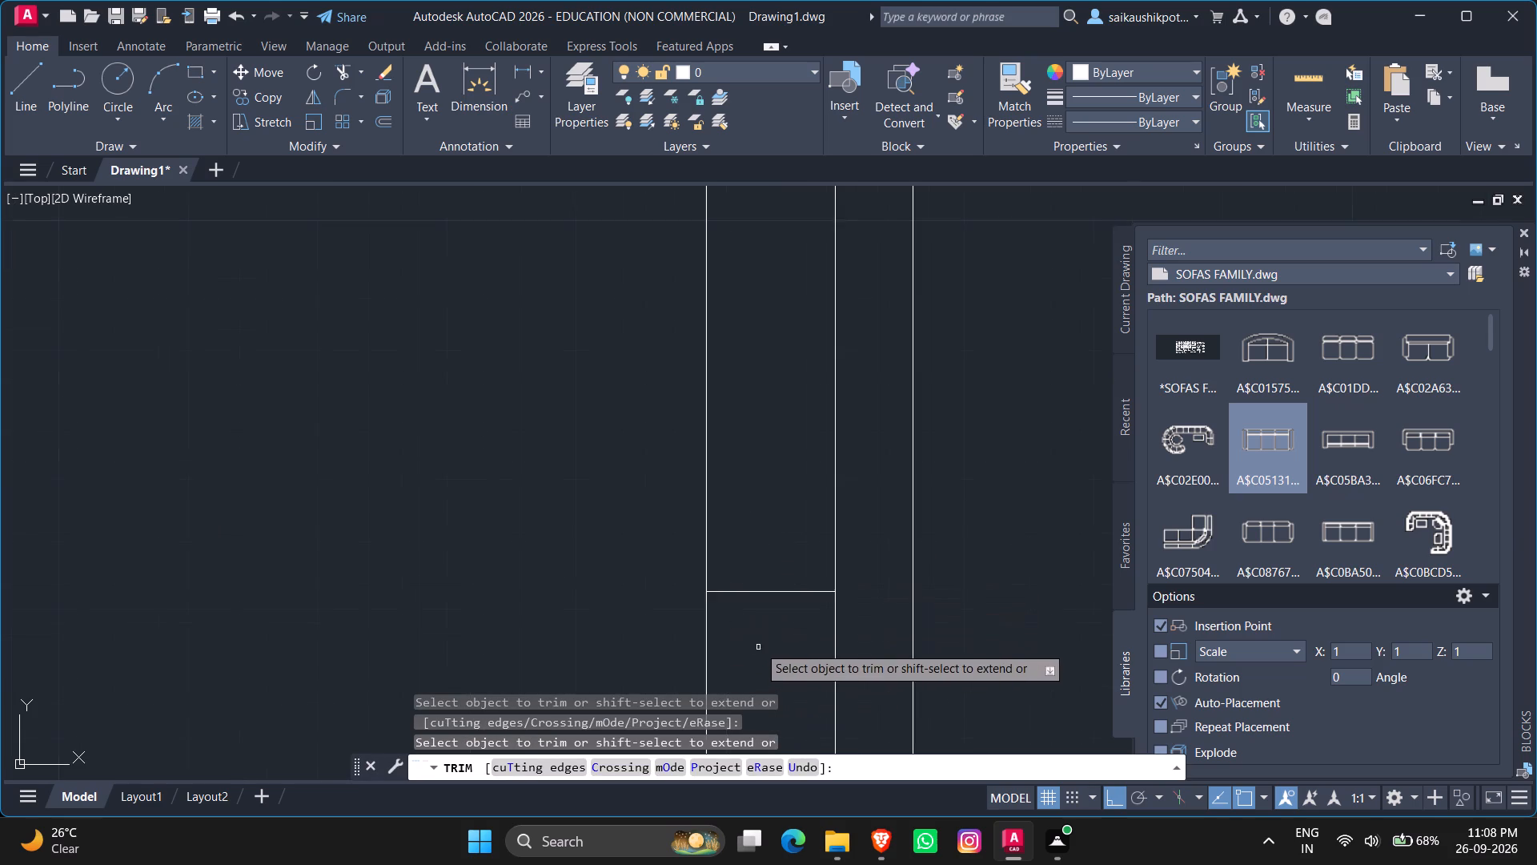
left_click(740, 649)
left_click(667, 646)
scroll(672, 638, "down", 3)
key("Escape")
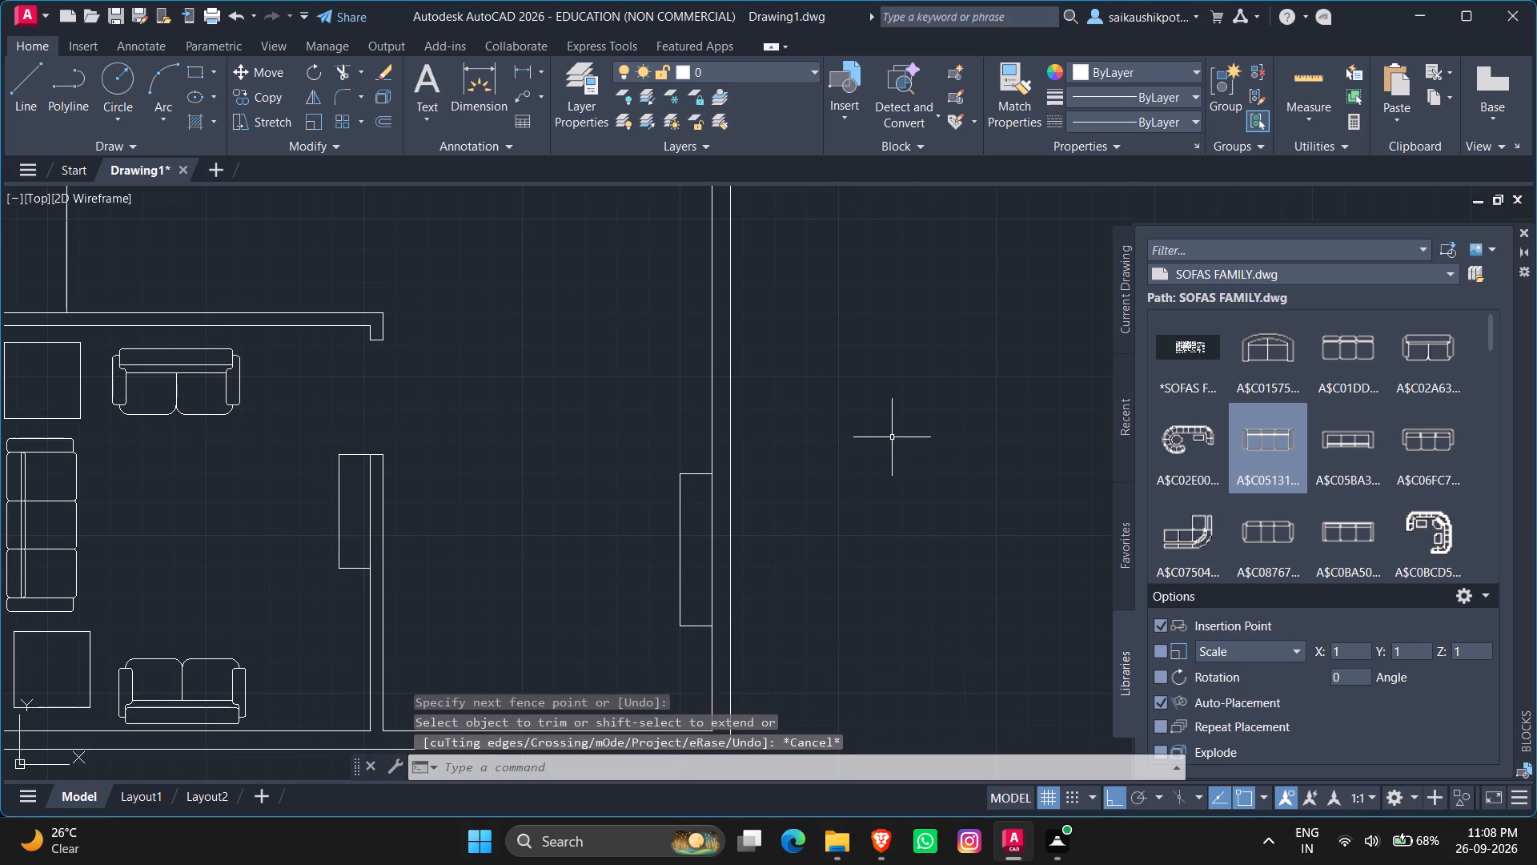
key("Escape")
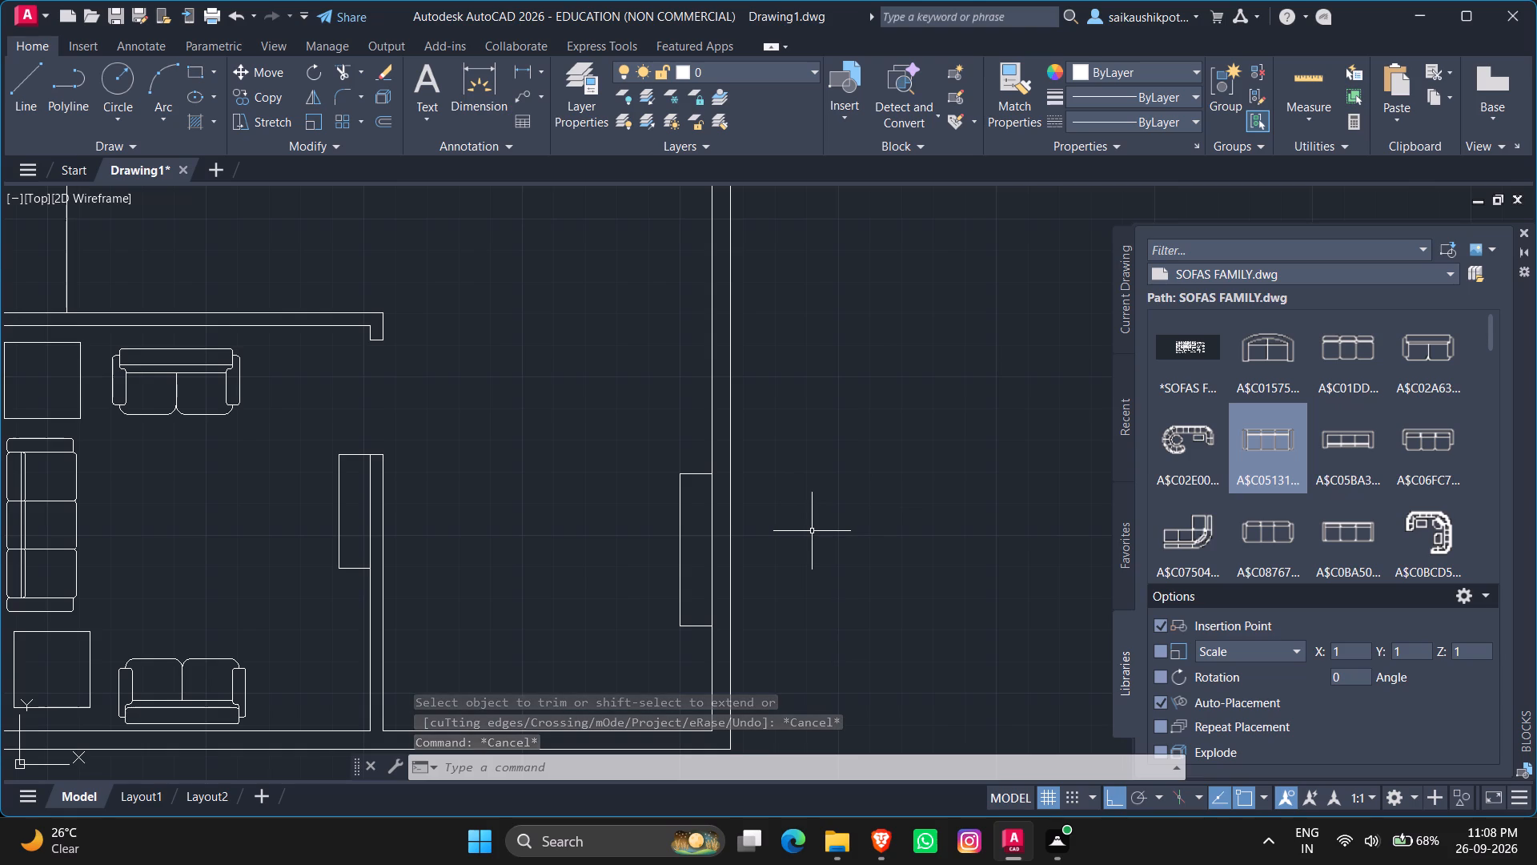
Switch the block library from SOFAS FAMILY.dwg to 04-03-cad-blocks-net-rangues.dwg.
scroll(815, 469, "down", 2)
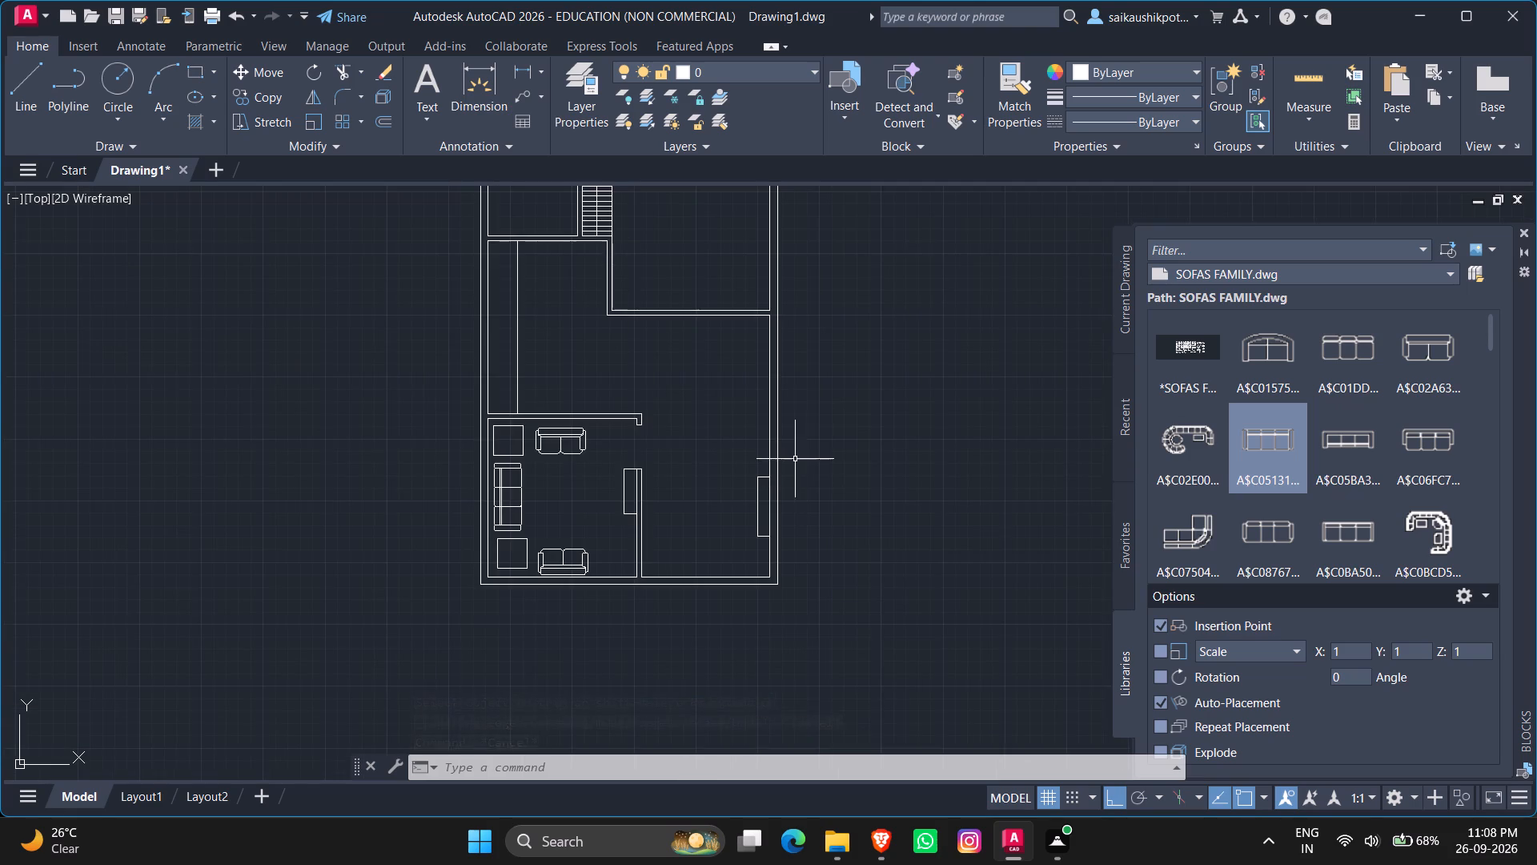
scroll(711, 315, "up", 3)
scroll(789, 369, "down", 1)
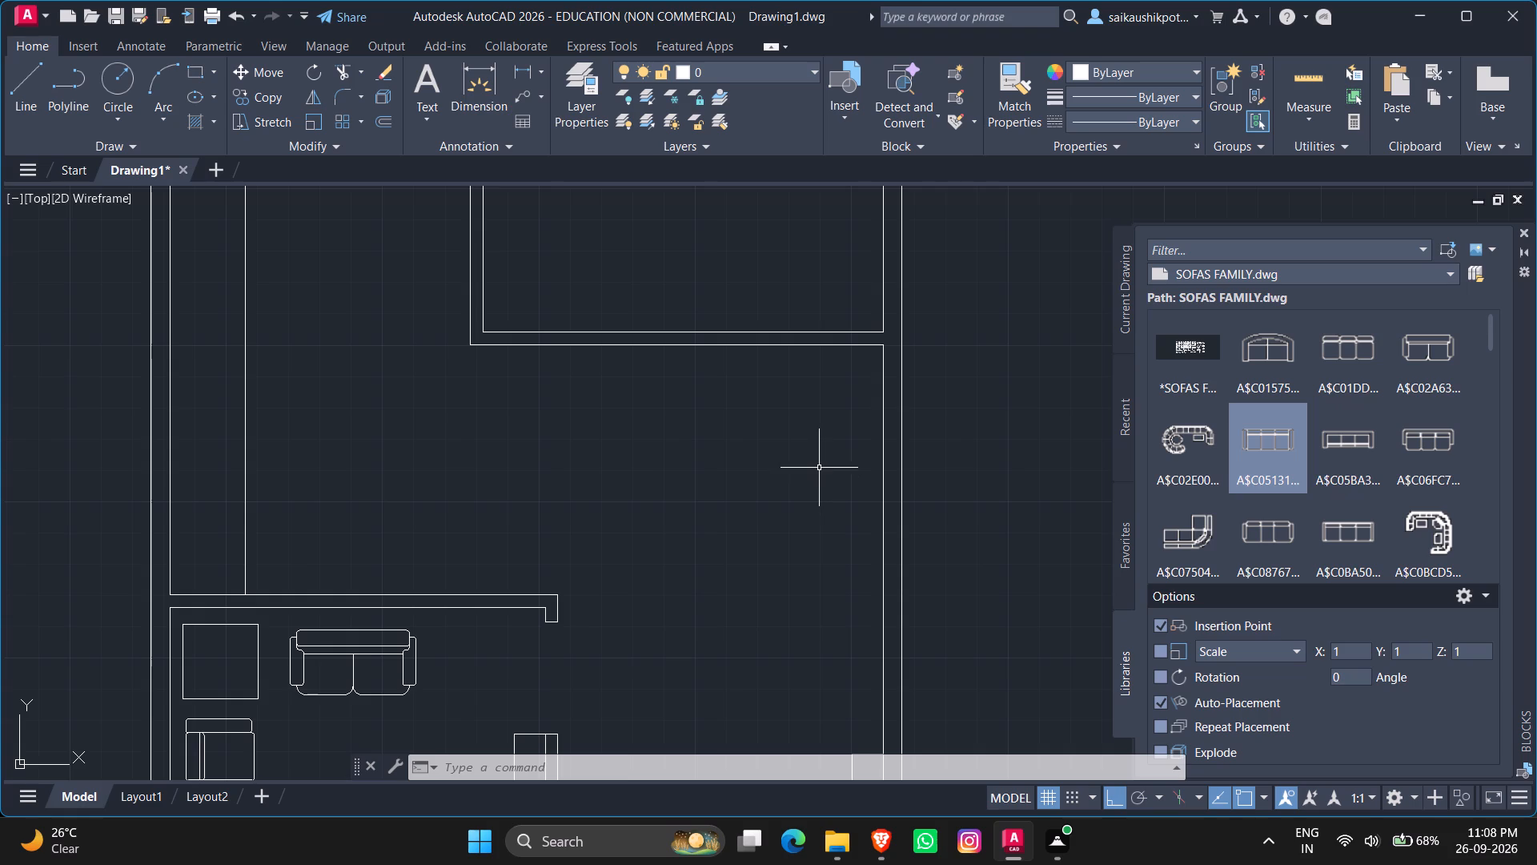
scroll(1224, 366, "down", 4)
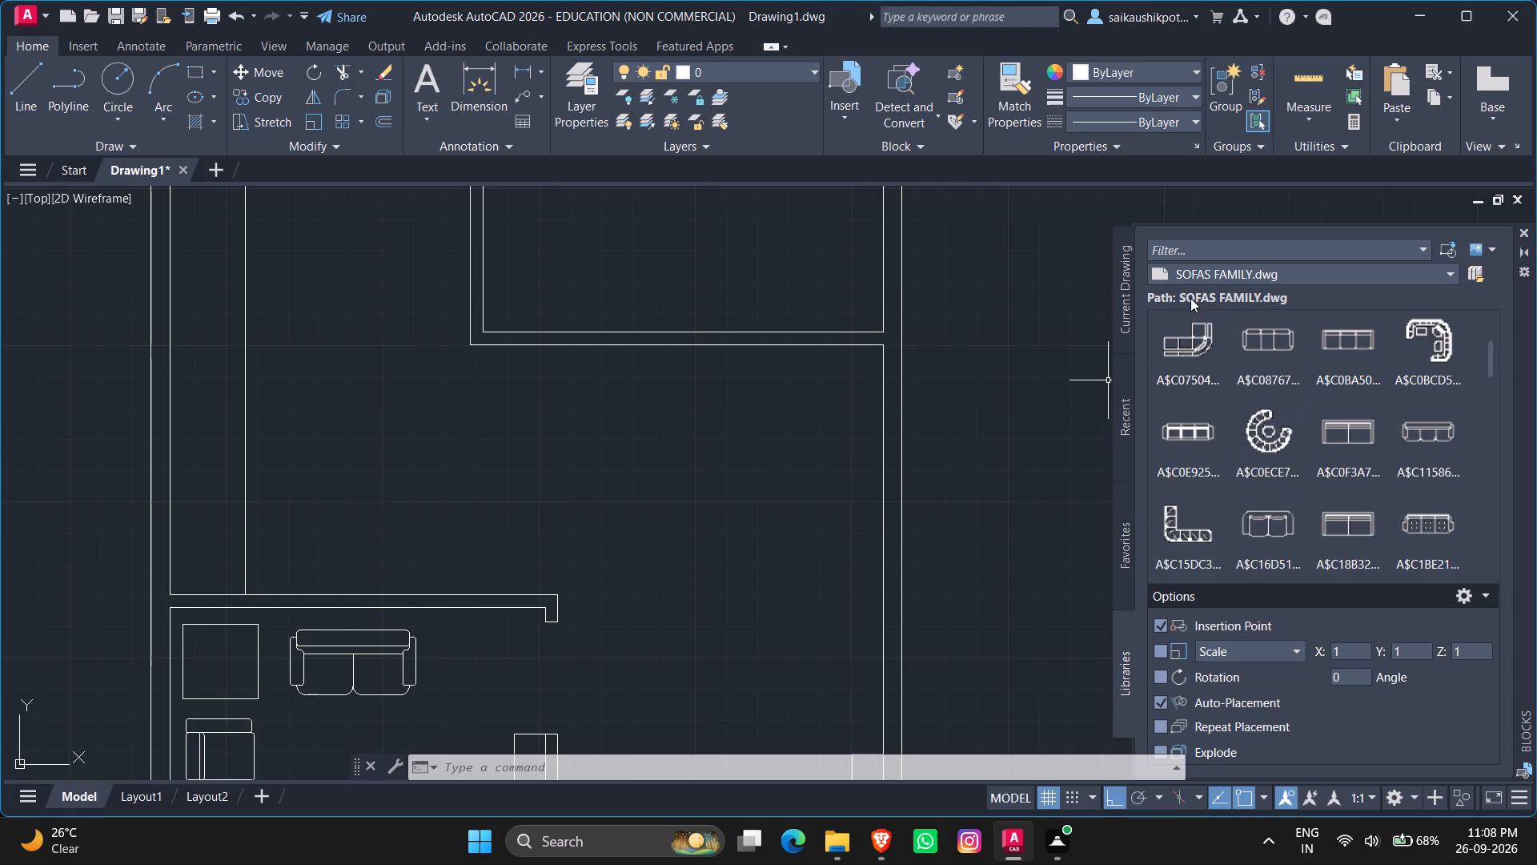
left_click(1220, 276)
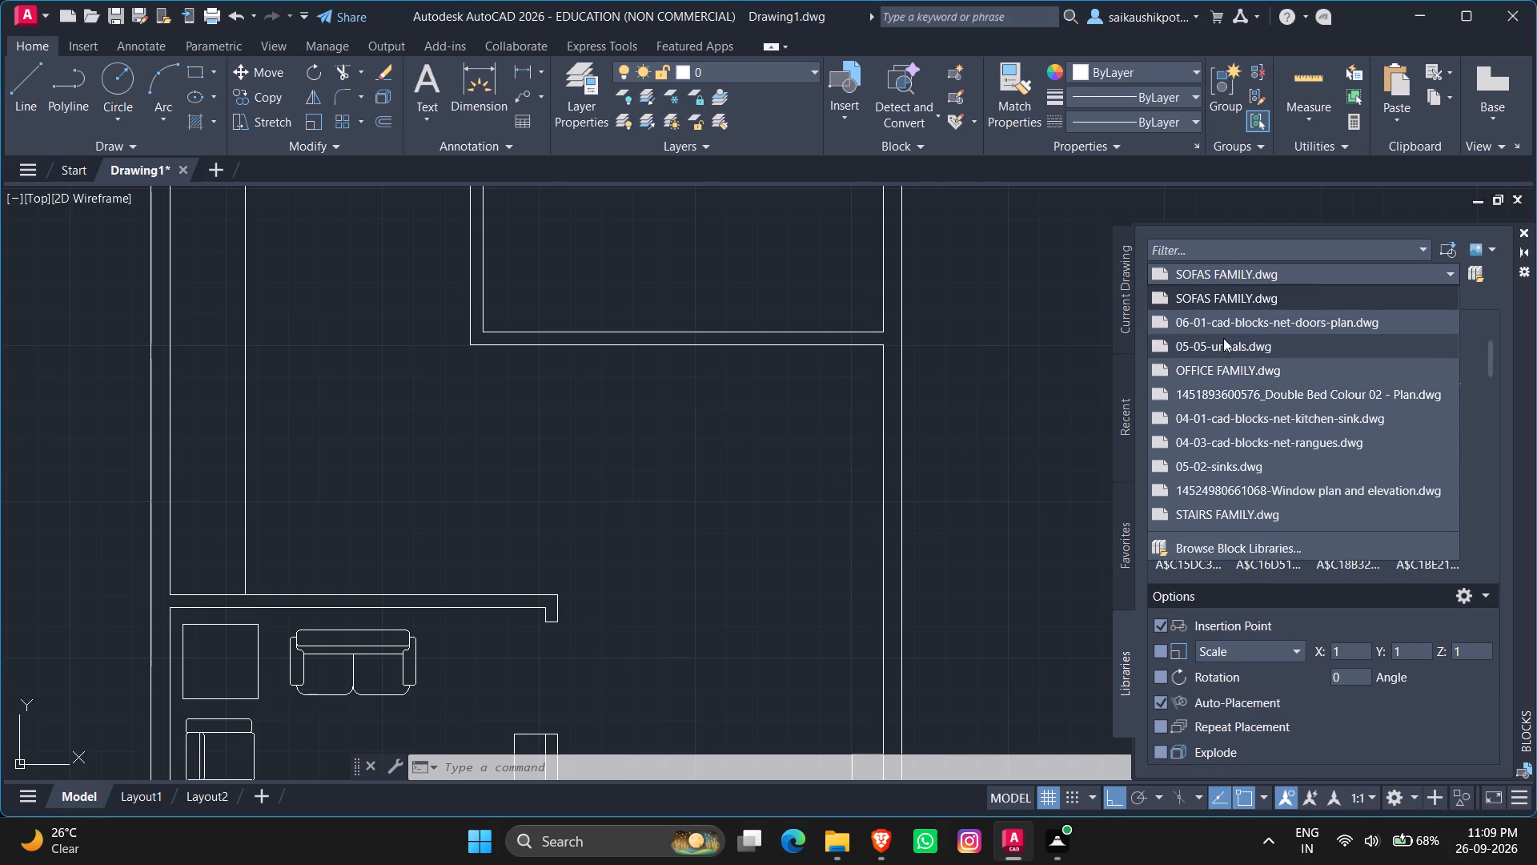
left_click(1236, 416)
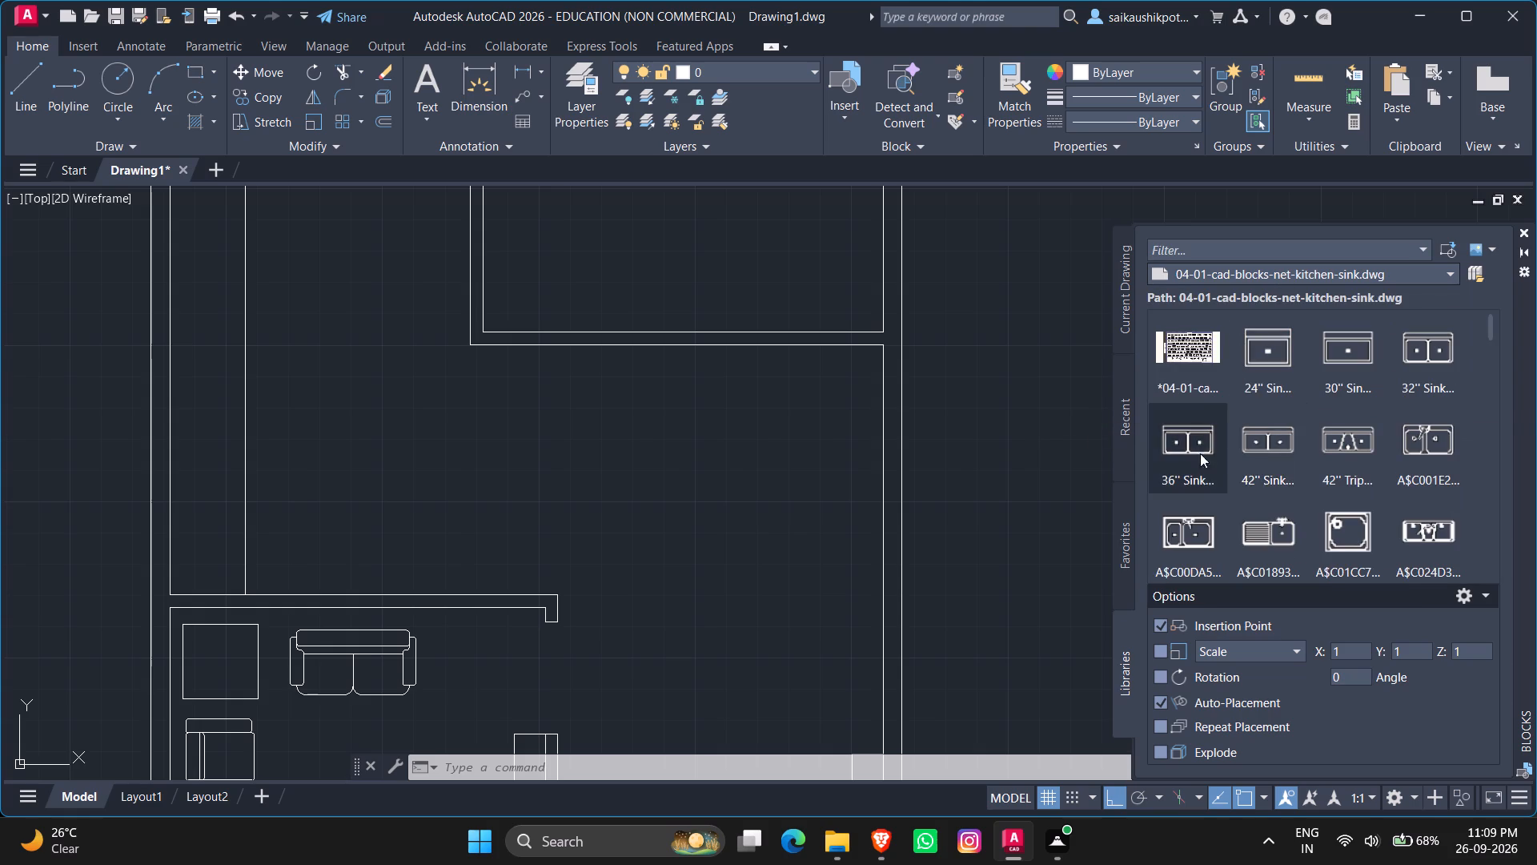
left_click(1209, 282)
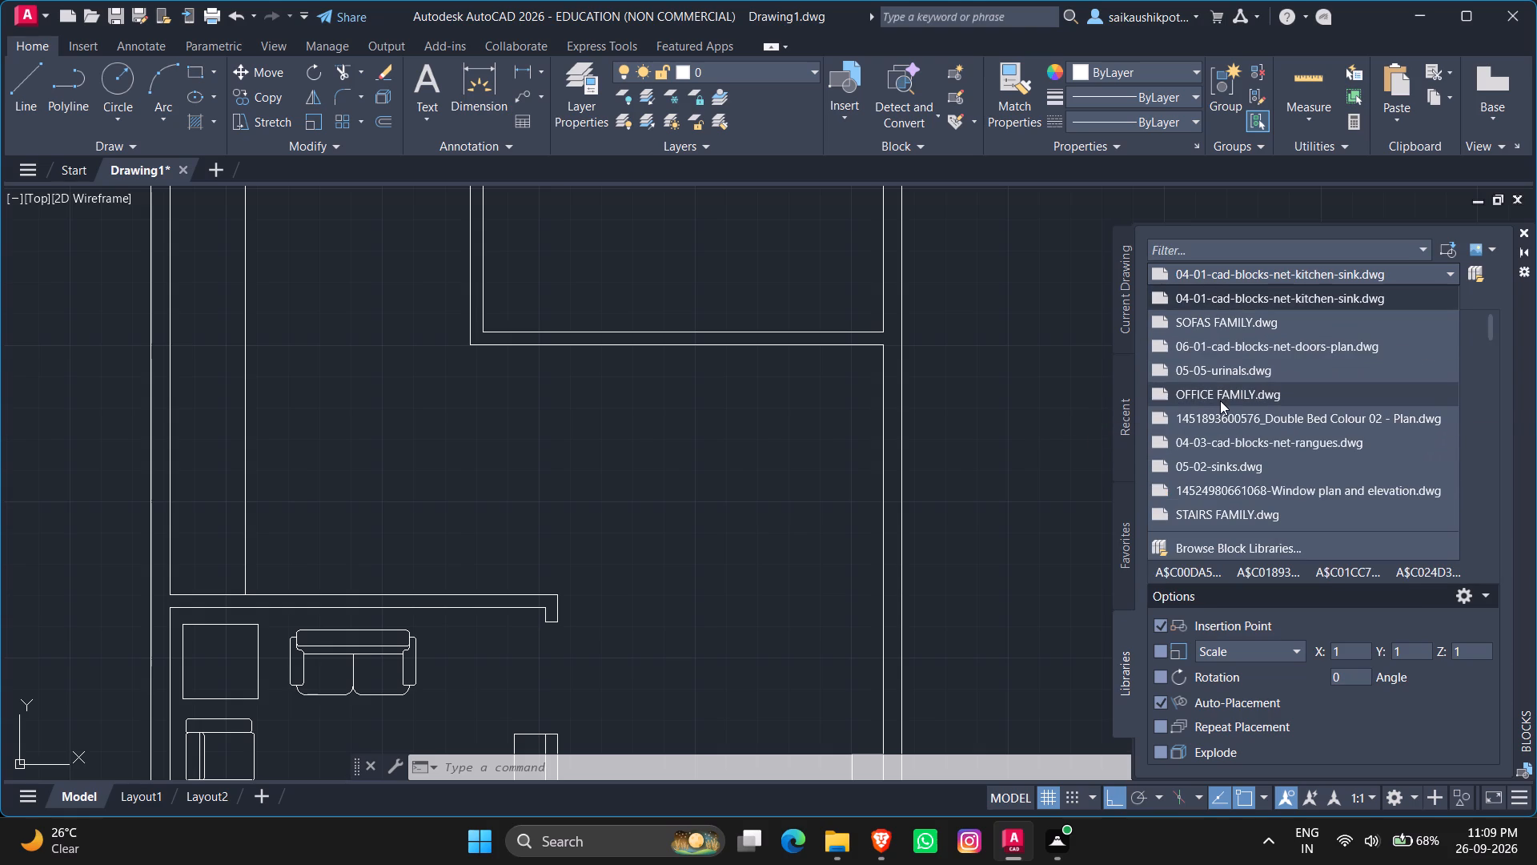
left_click(1238, 438)
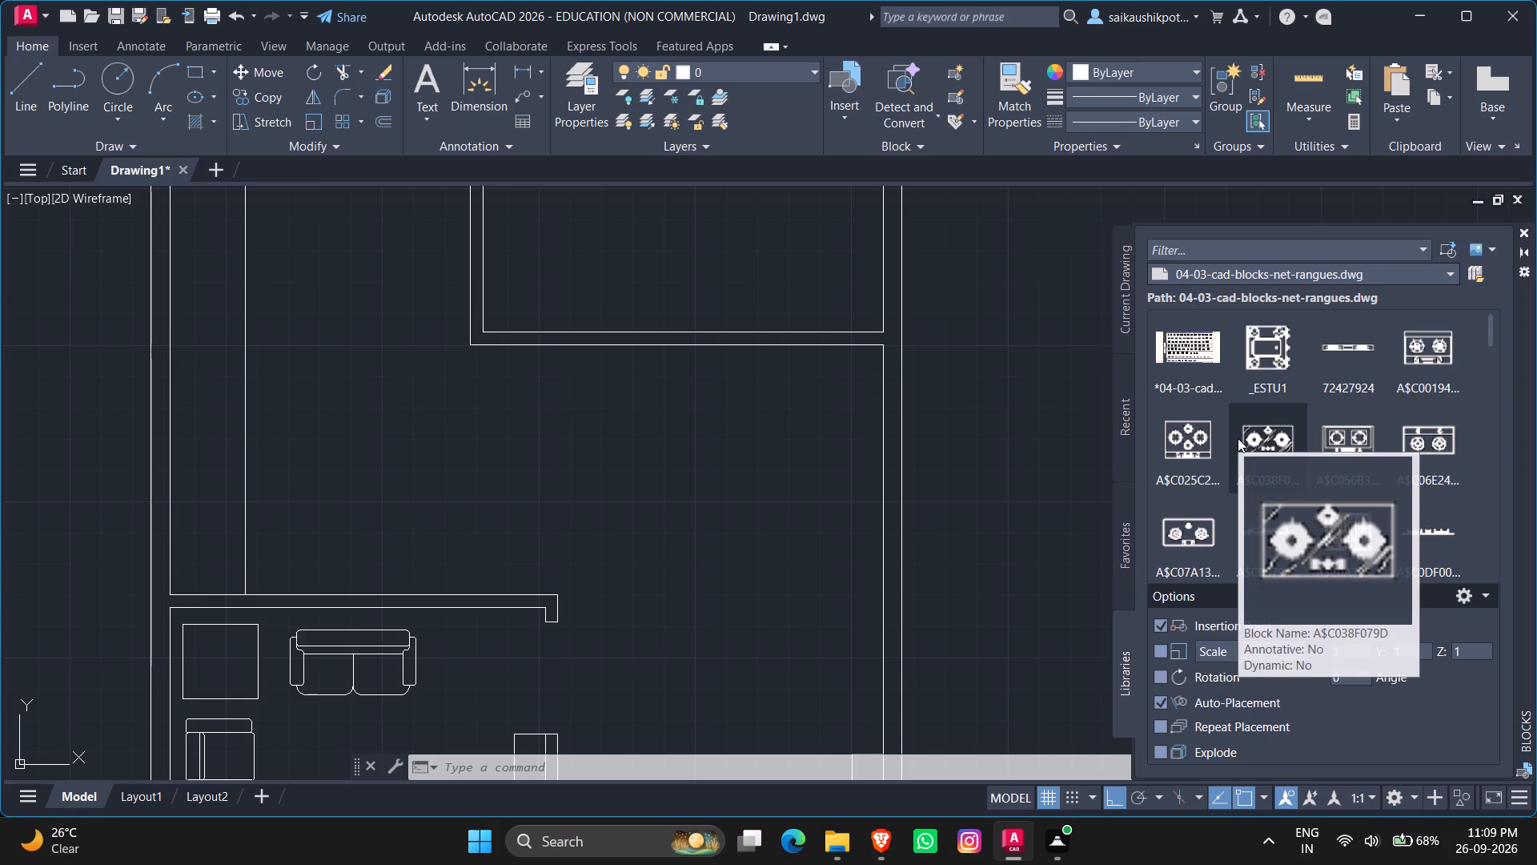
Look through the ranges library for a plan-view four-burner cooktop block.
scroll(1245, 373, "down", 1)
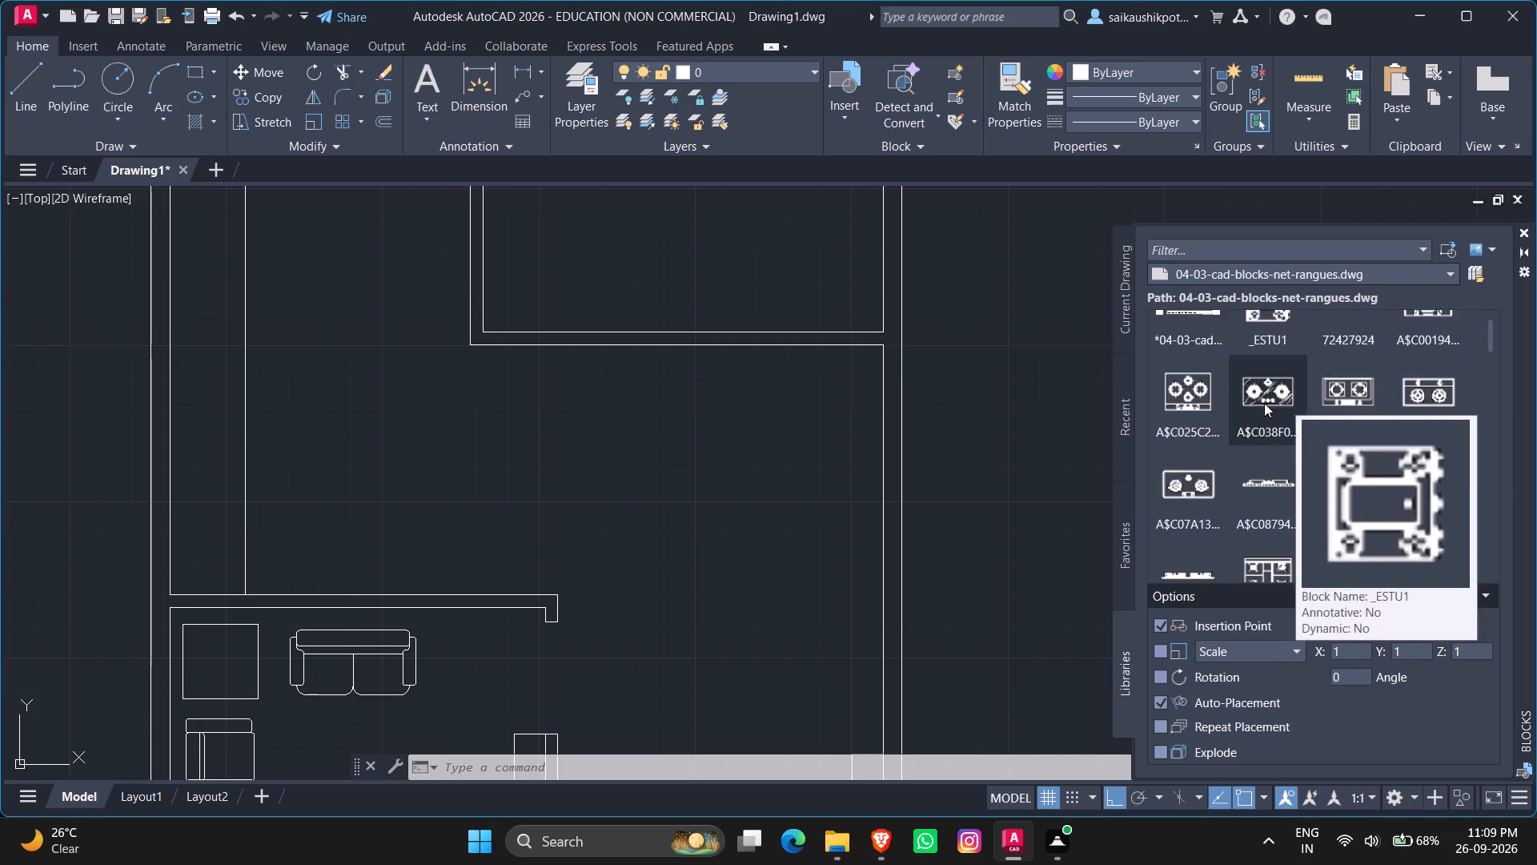
scroll(1264, 403, "down", 3)
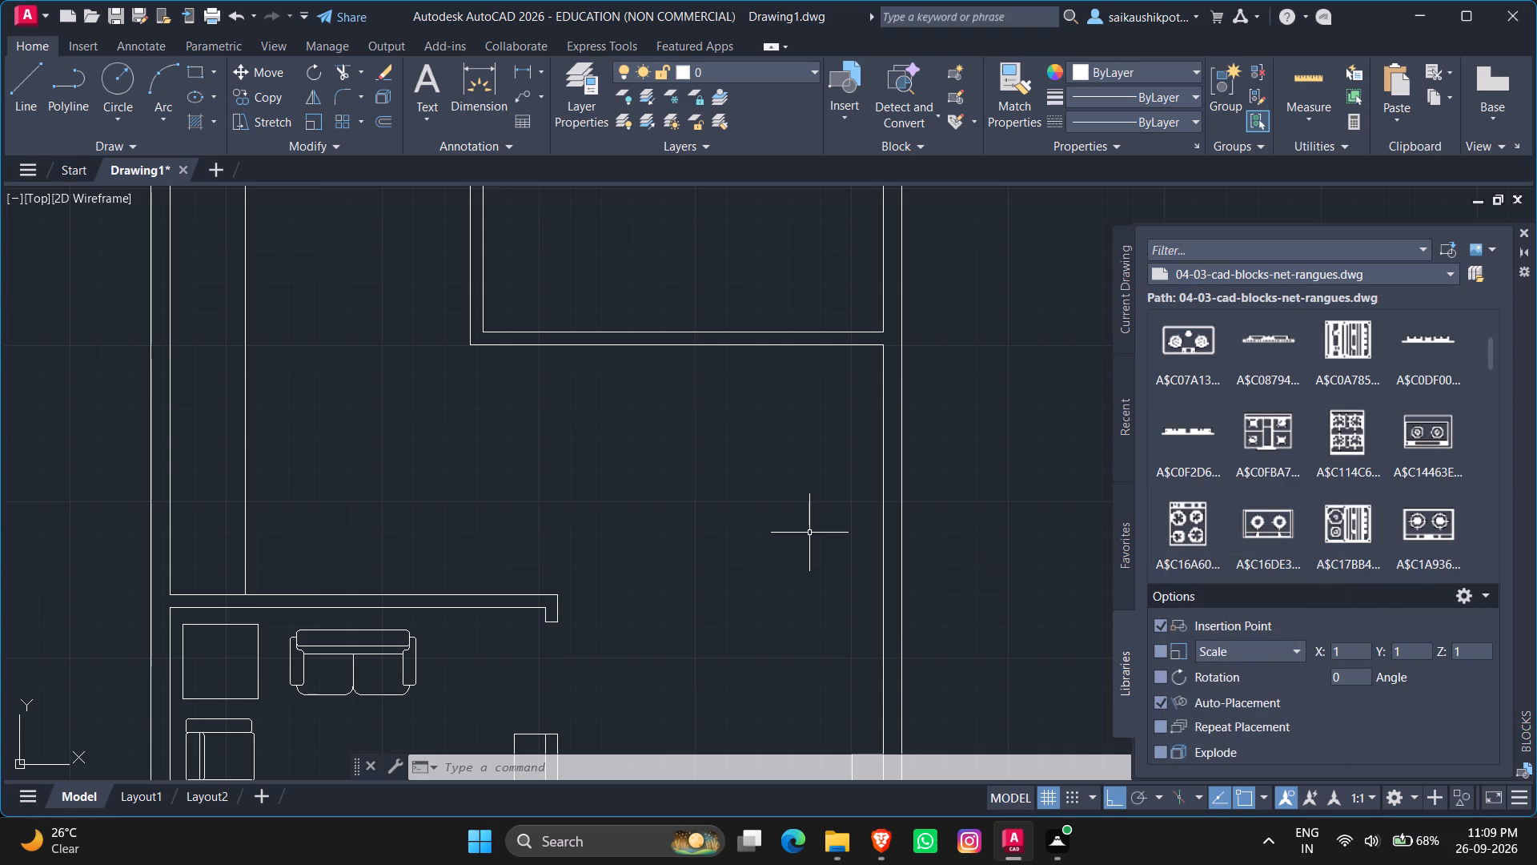
scroll(1358, 466, "down", 6)
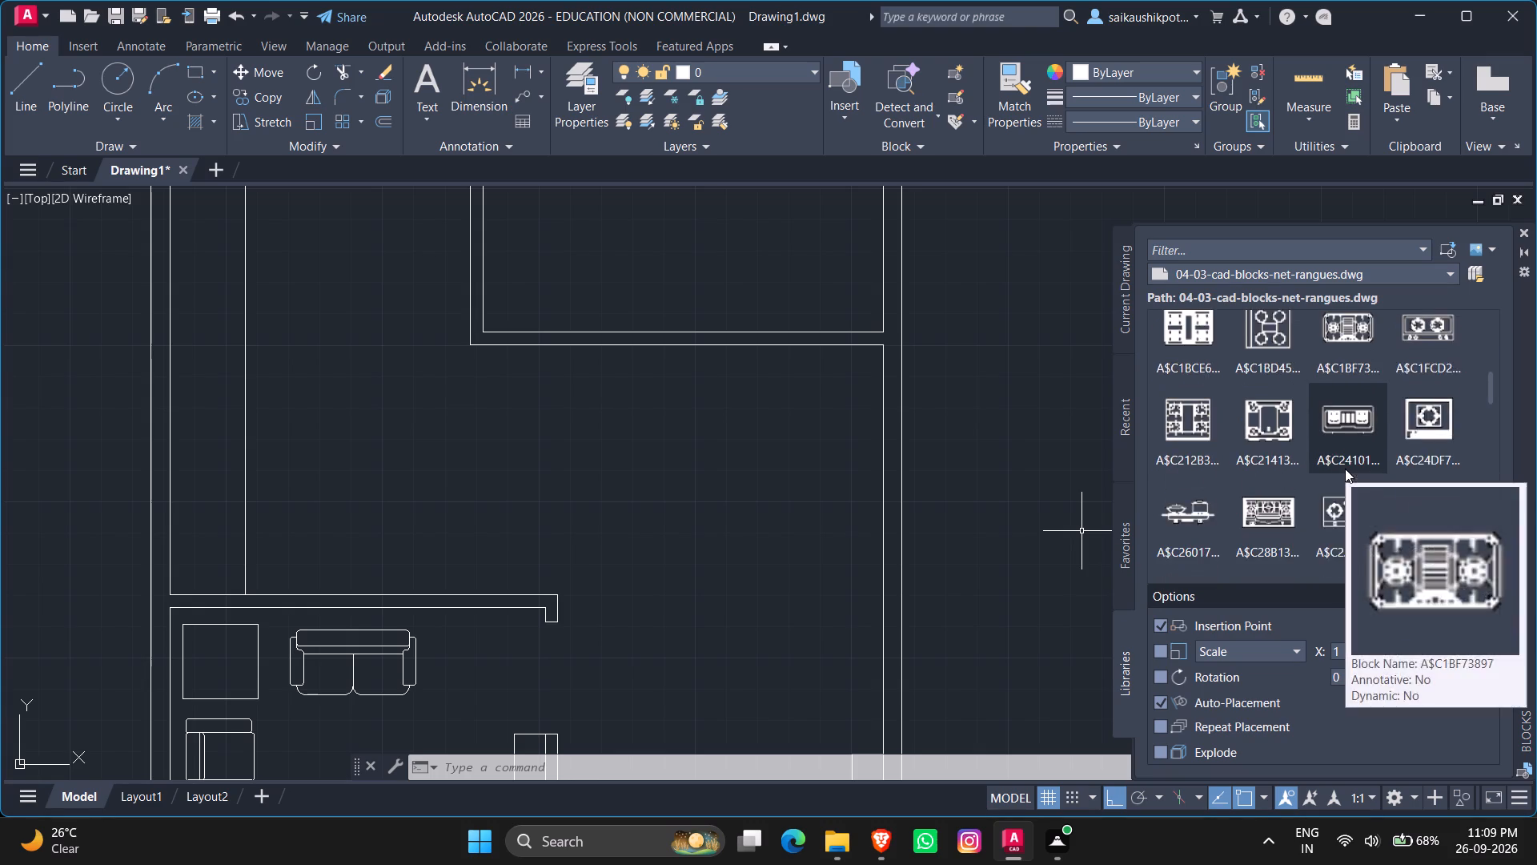
scroll(1345, 469, "down", 6)
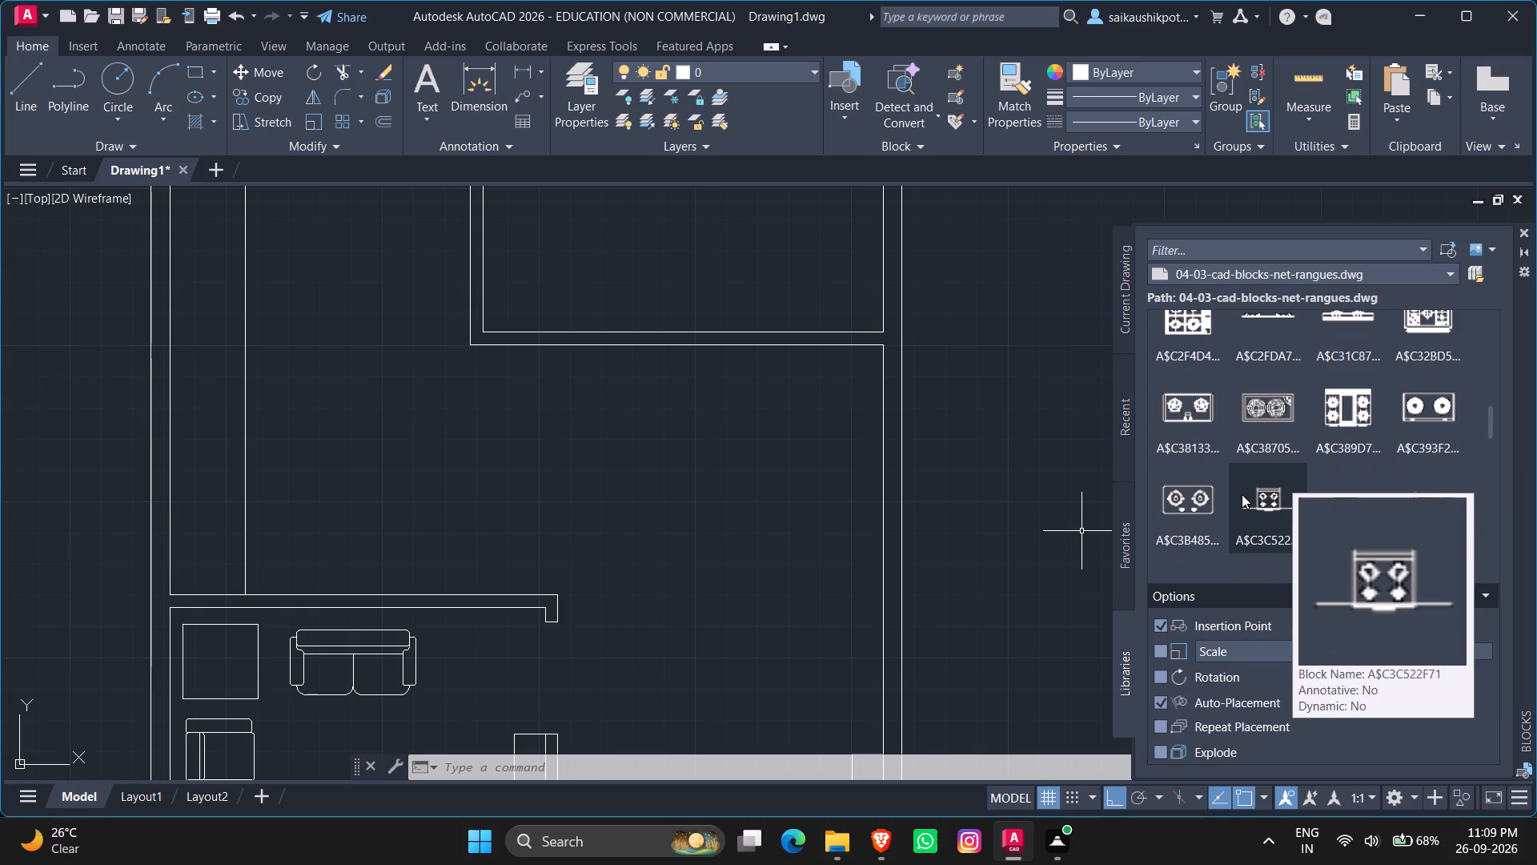
scroll(1355, 453, "down", 2)
scroll(1208, 473, "down", 1)
scroll(1302, 471, "down", 2)
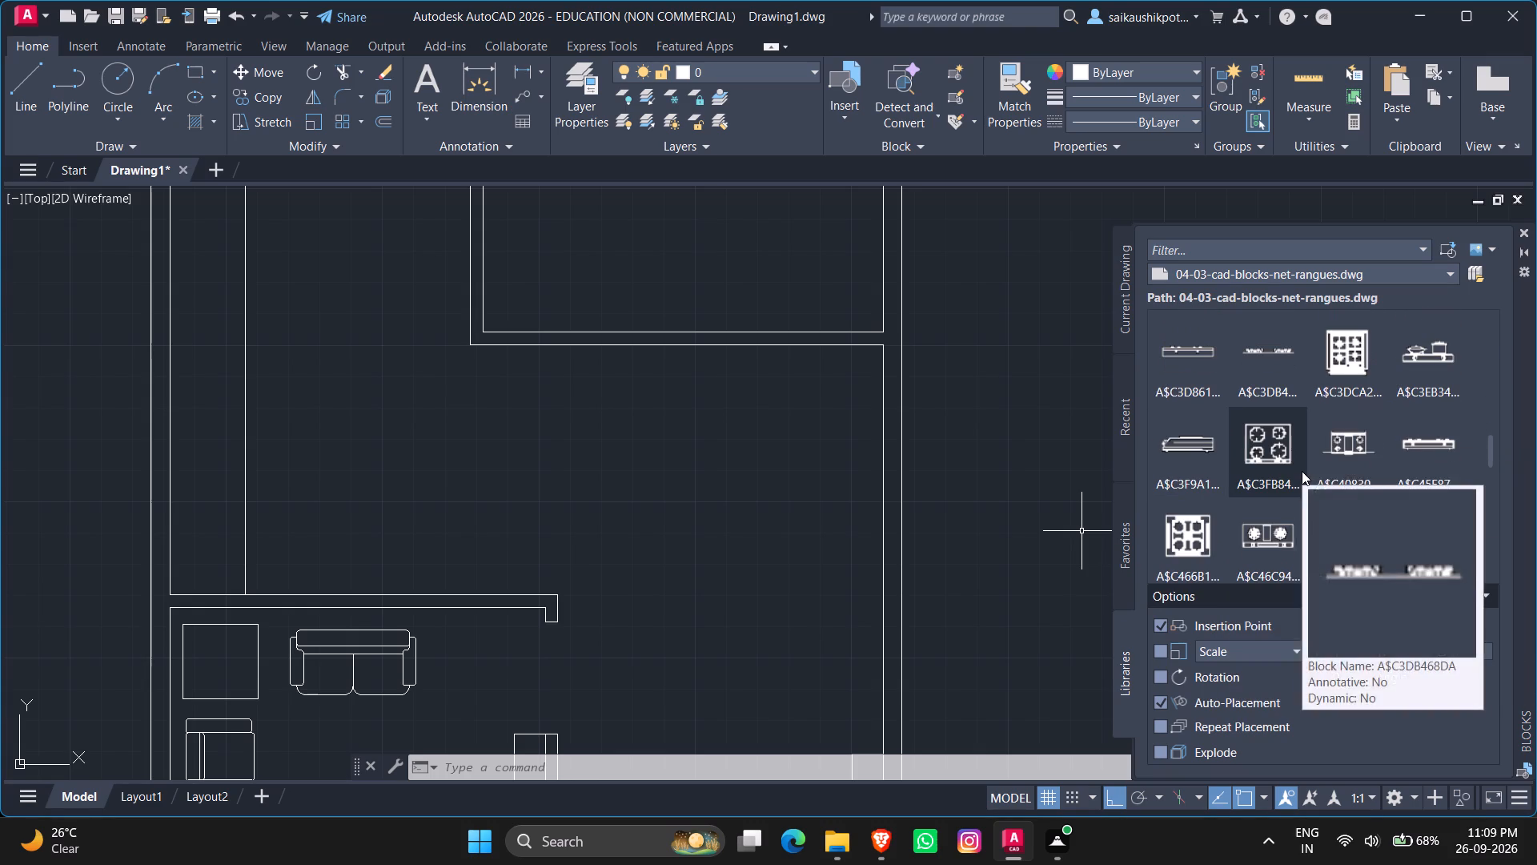
scroll(1302, 471, "down", 3)
scroll(1302, 471, "up", 2)
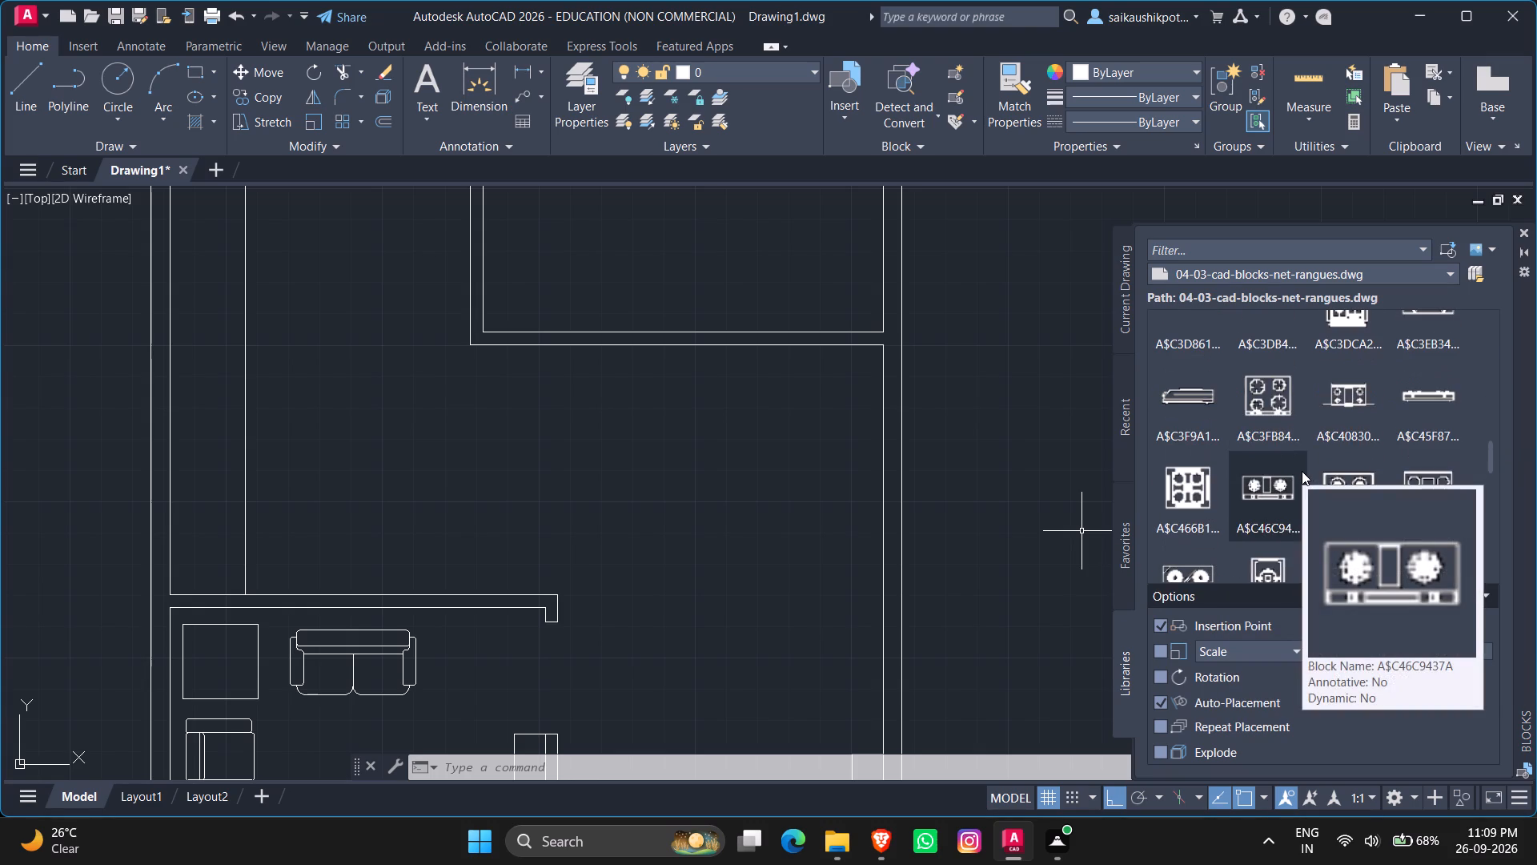
Insert the four-burner cooktop block A$C3FB84... on the counter strip along the left outer wall.
left_click(1271, 409)
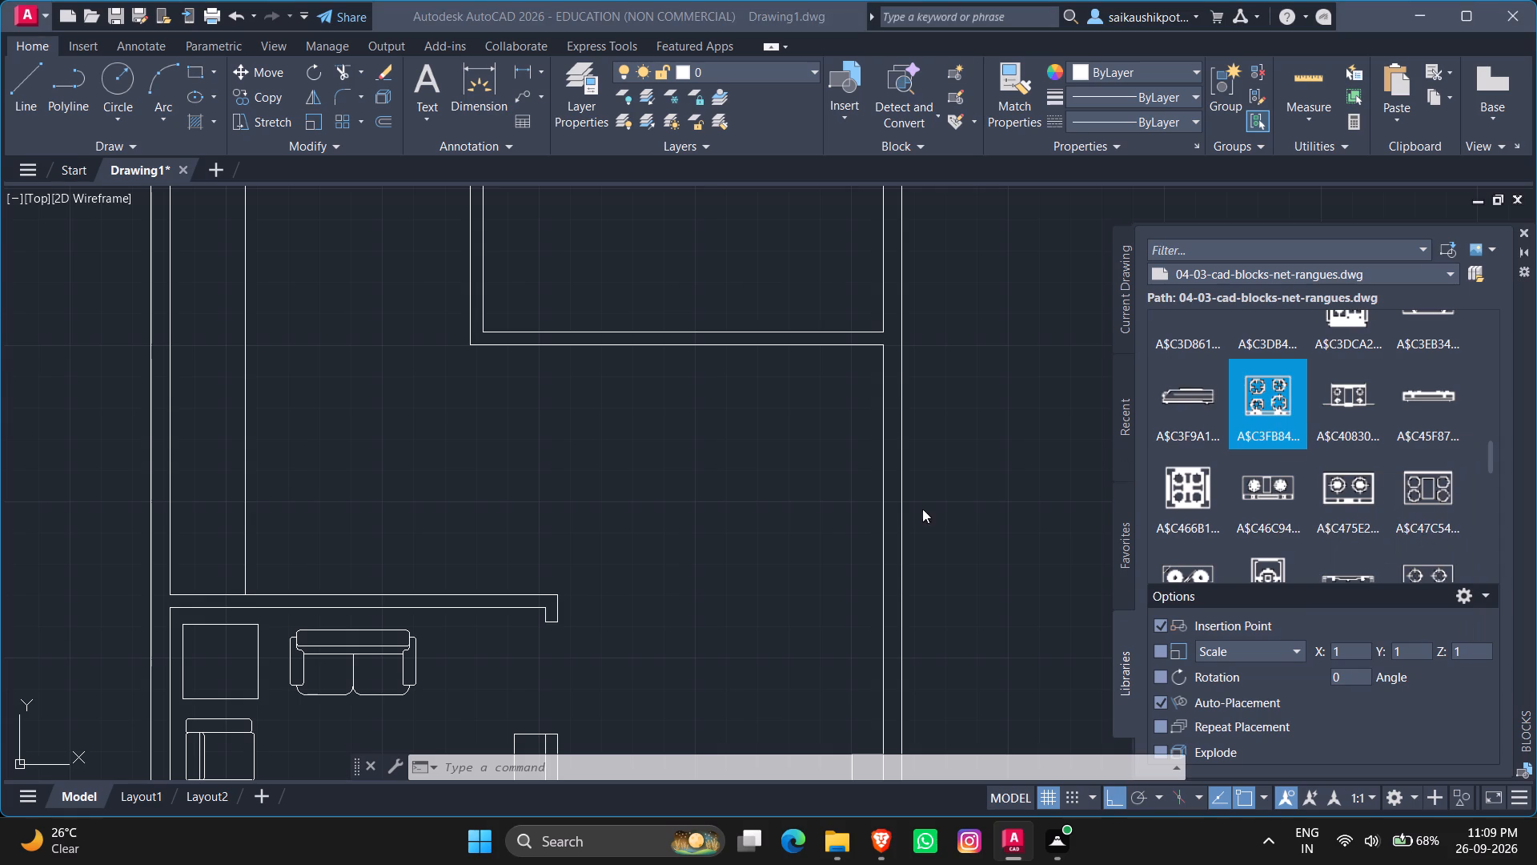
scroll(884, 574, "down", 6)
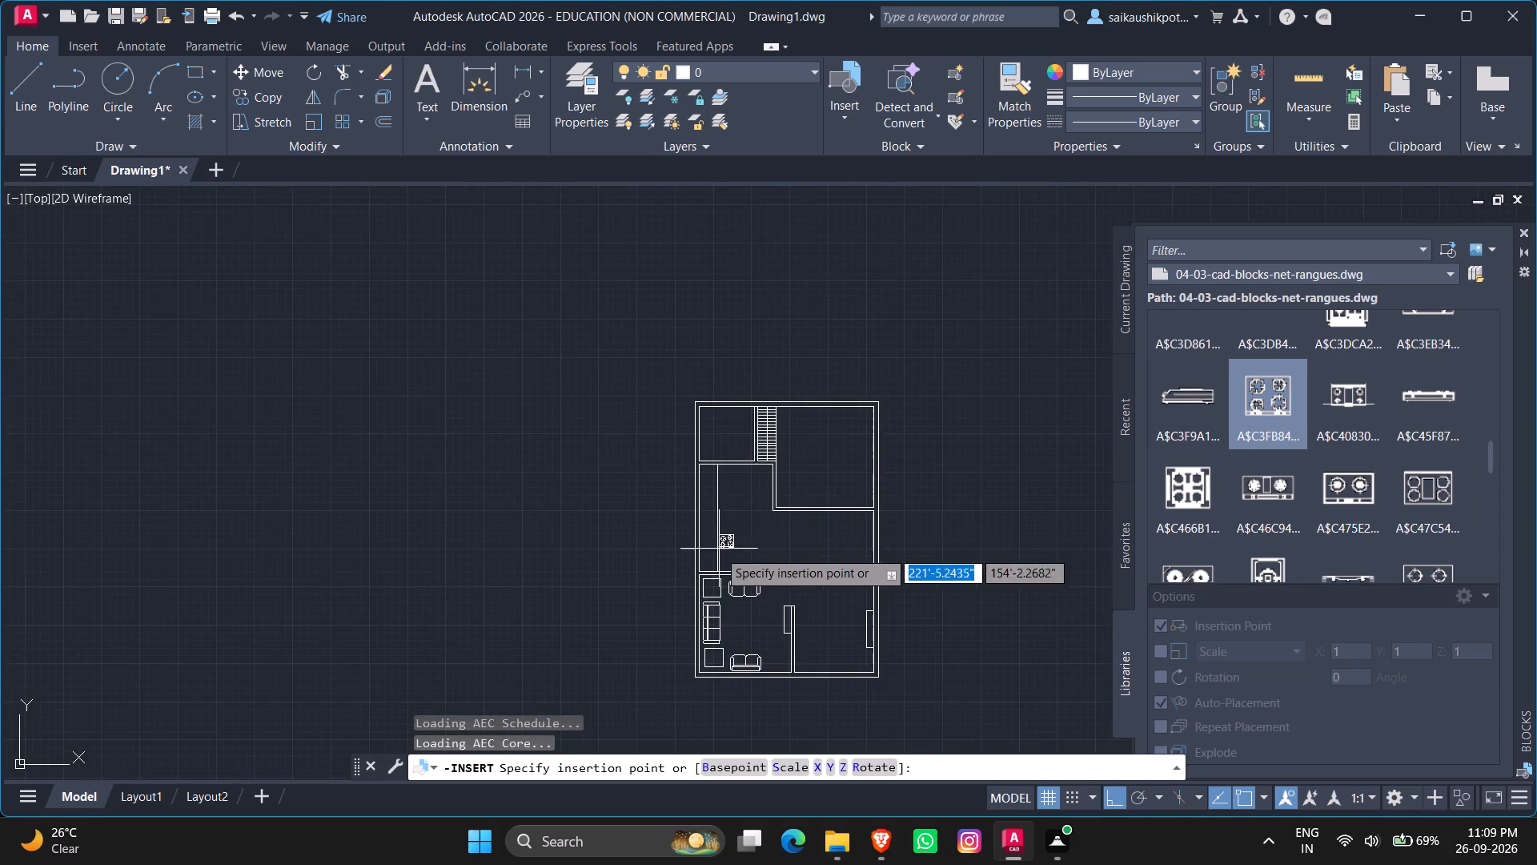
scroll(716, 550, "up", 3)
scroll(648, 489, "up", 2)
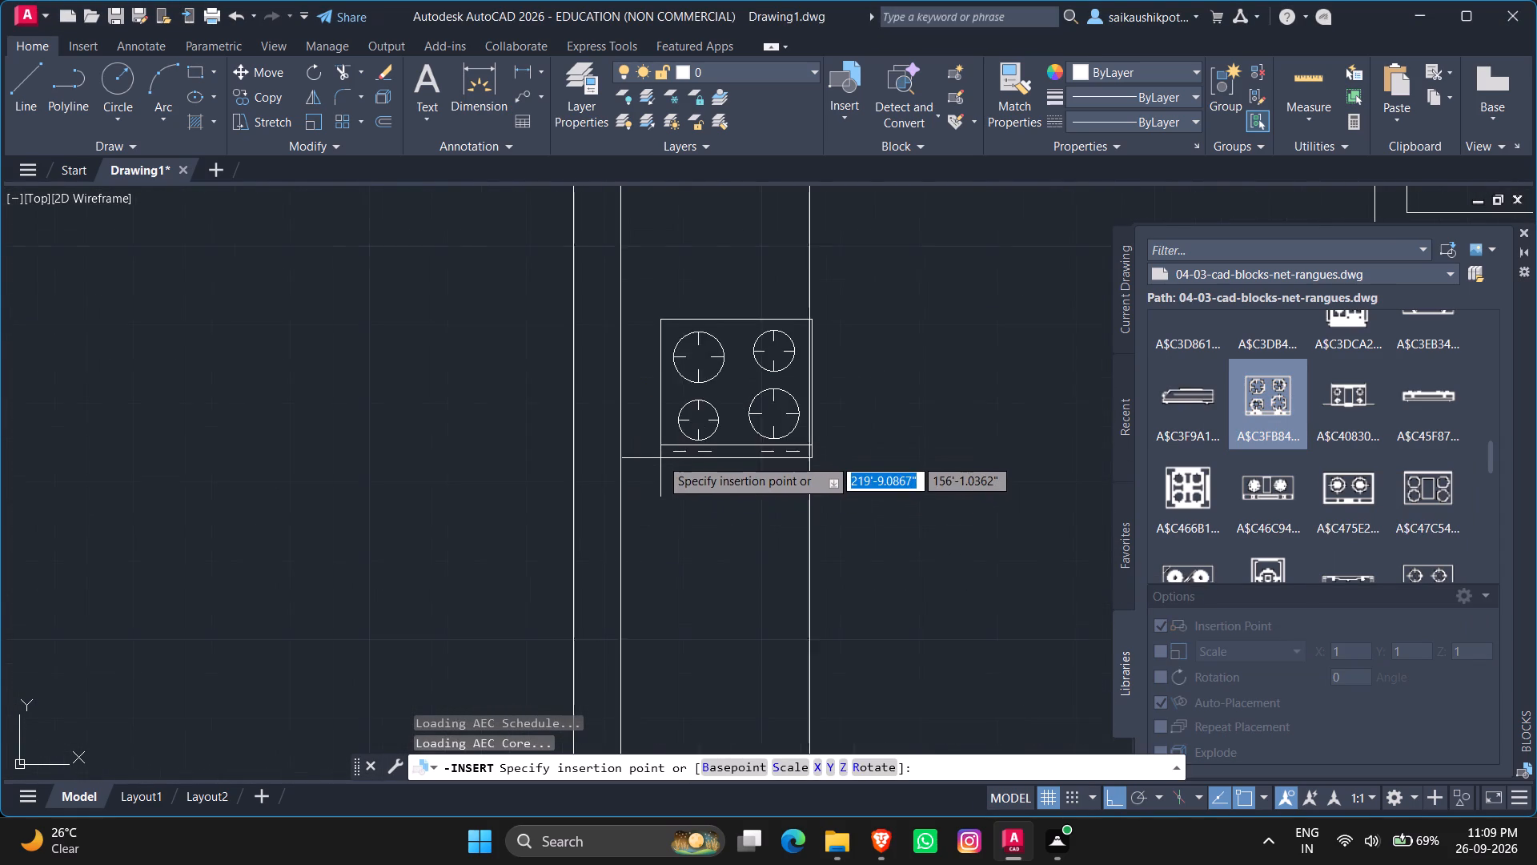
scroll(660, 458, "down", 2)
middle_click_drag(663, 476, 740, 572)
scroll(714, 486, "up", 2)
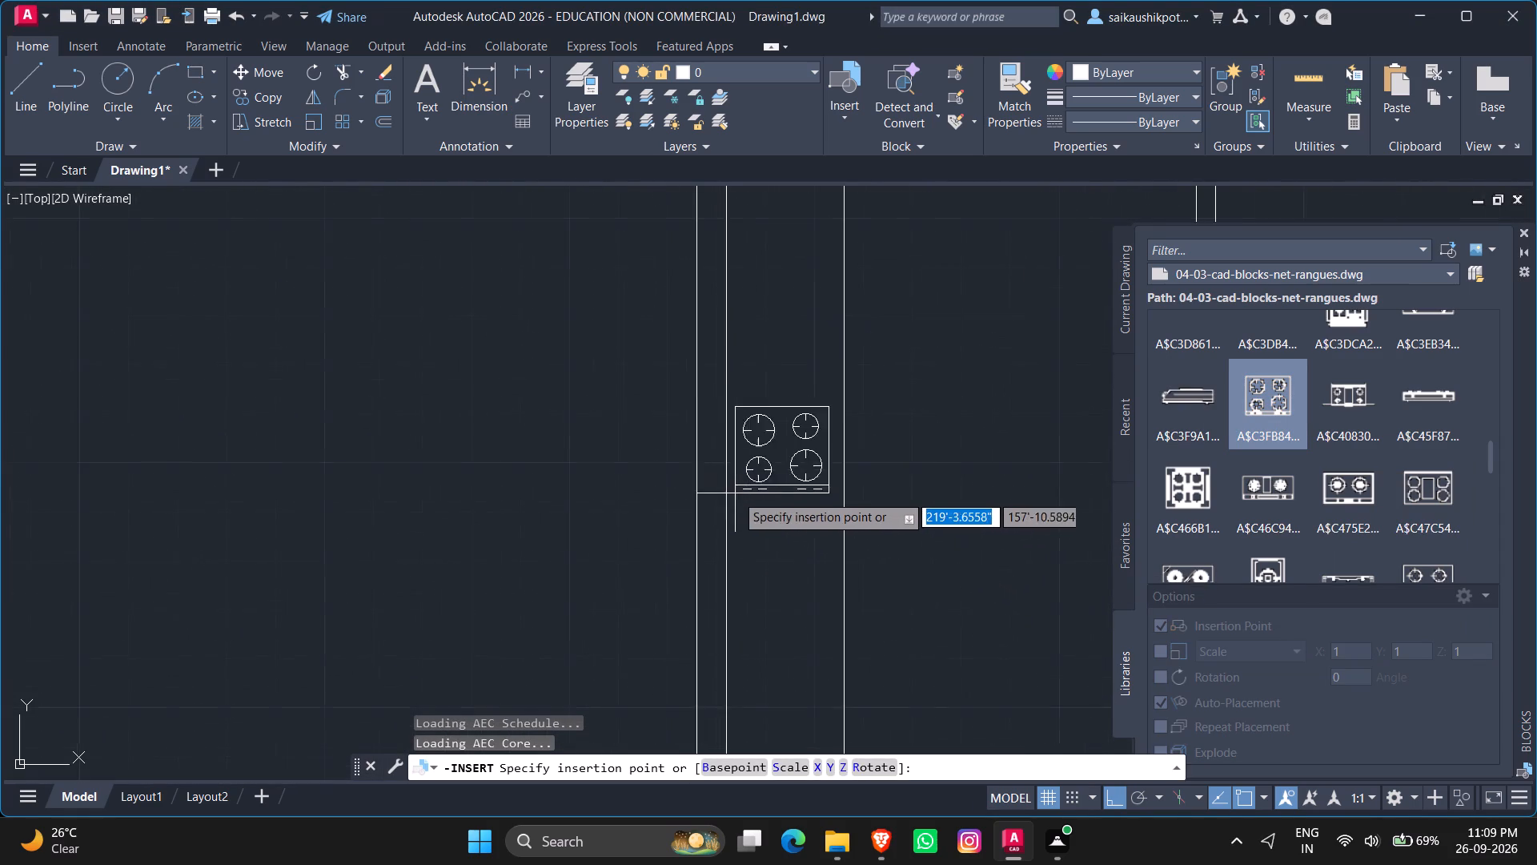
scroll(737, 496, "up", 1)
left_click(733, 485)
Rotate the cooktop 90° counterclockwise about its lower-left corner.
left_click(780, 461)
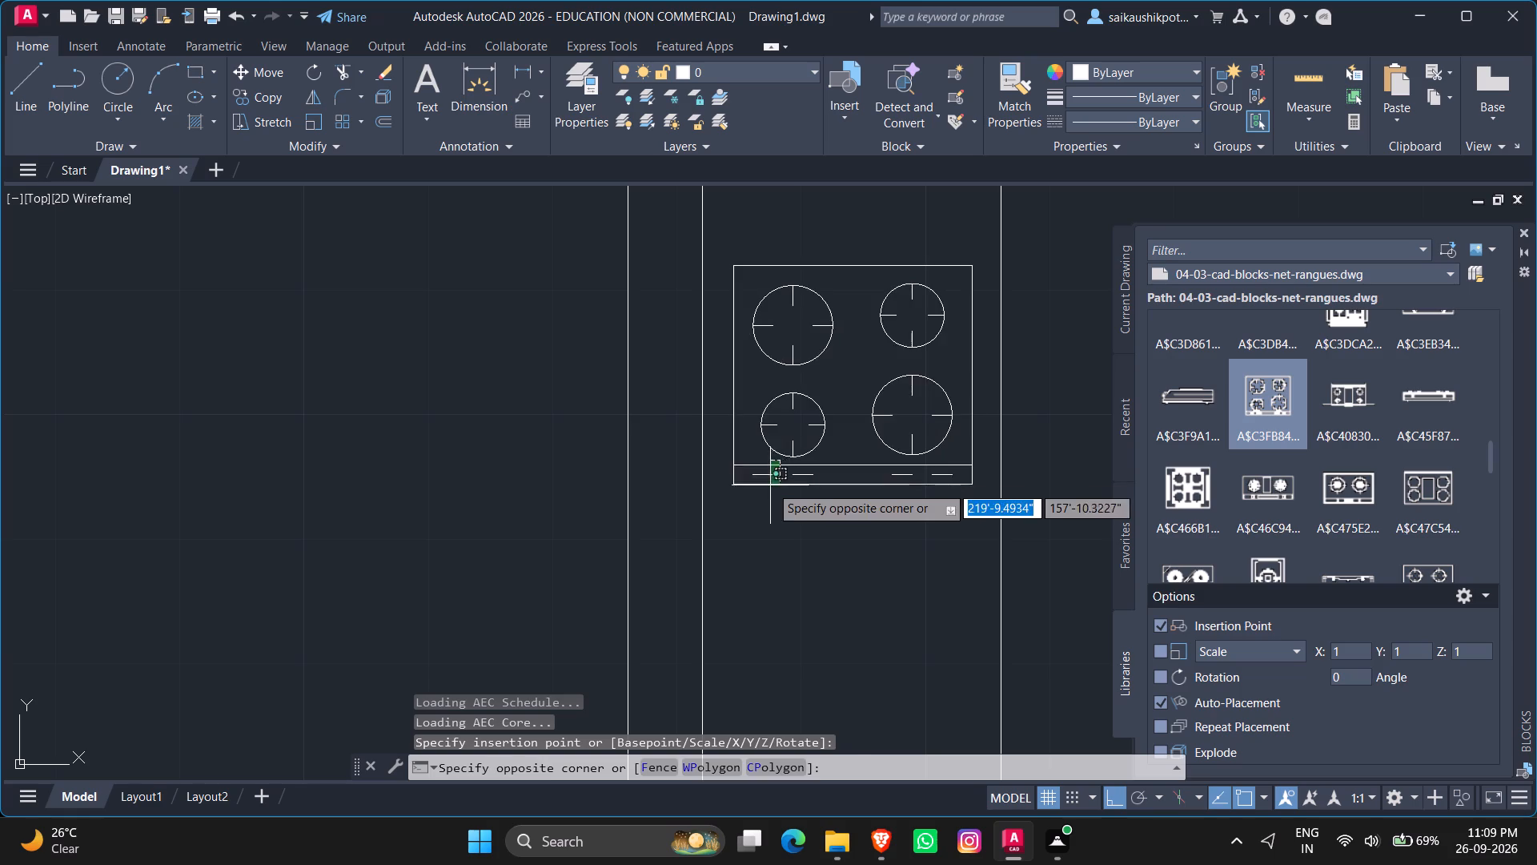
left_click(770, 487)
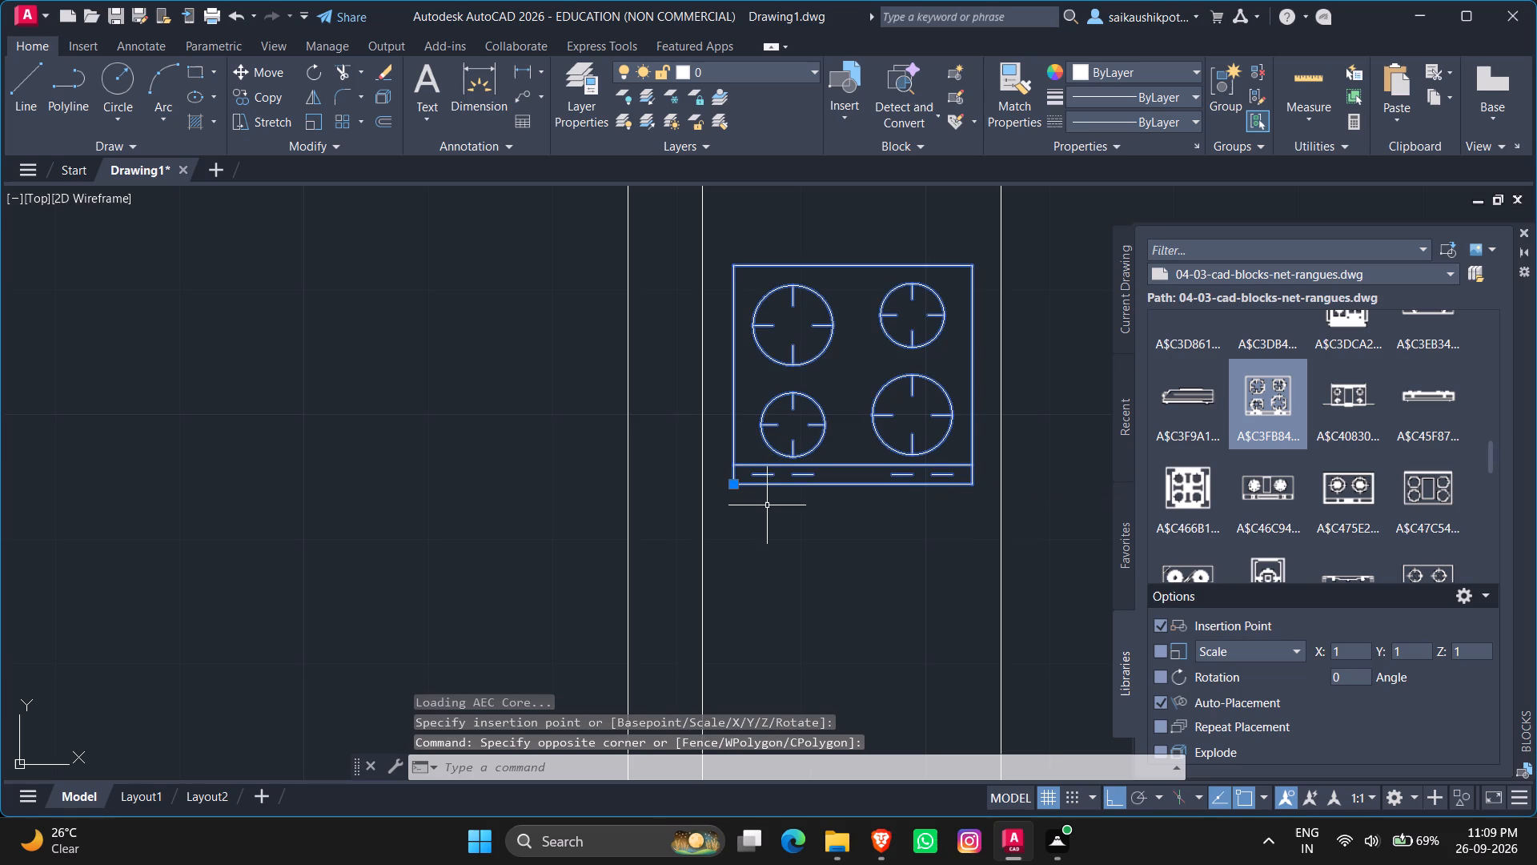
type("ro")
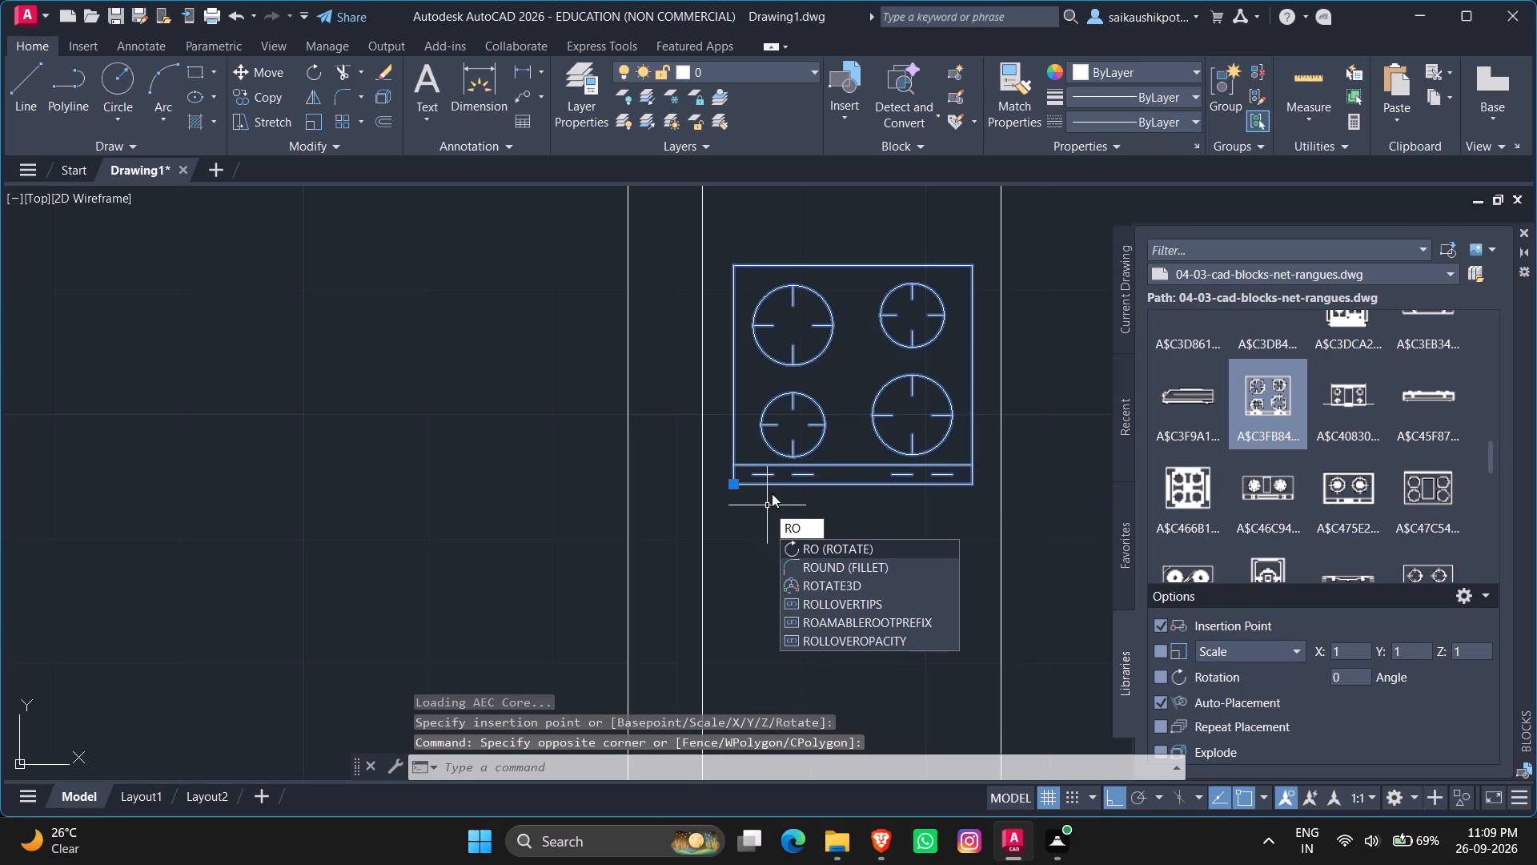
key("Return")
left_click(734, 481)
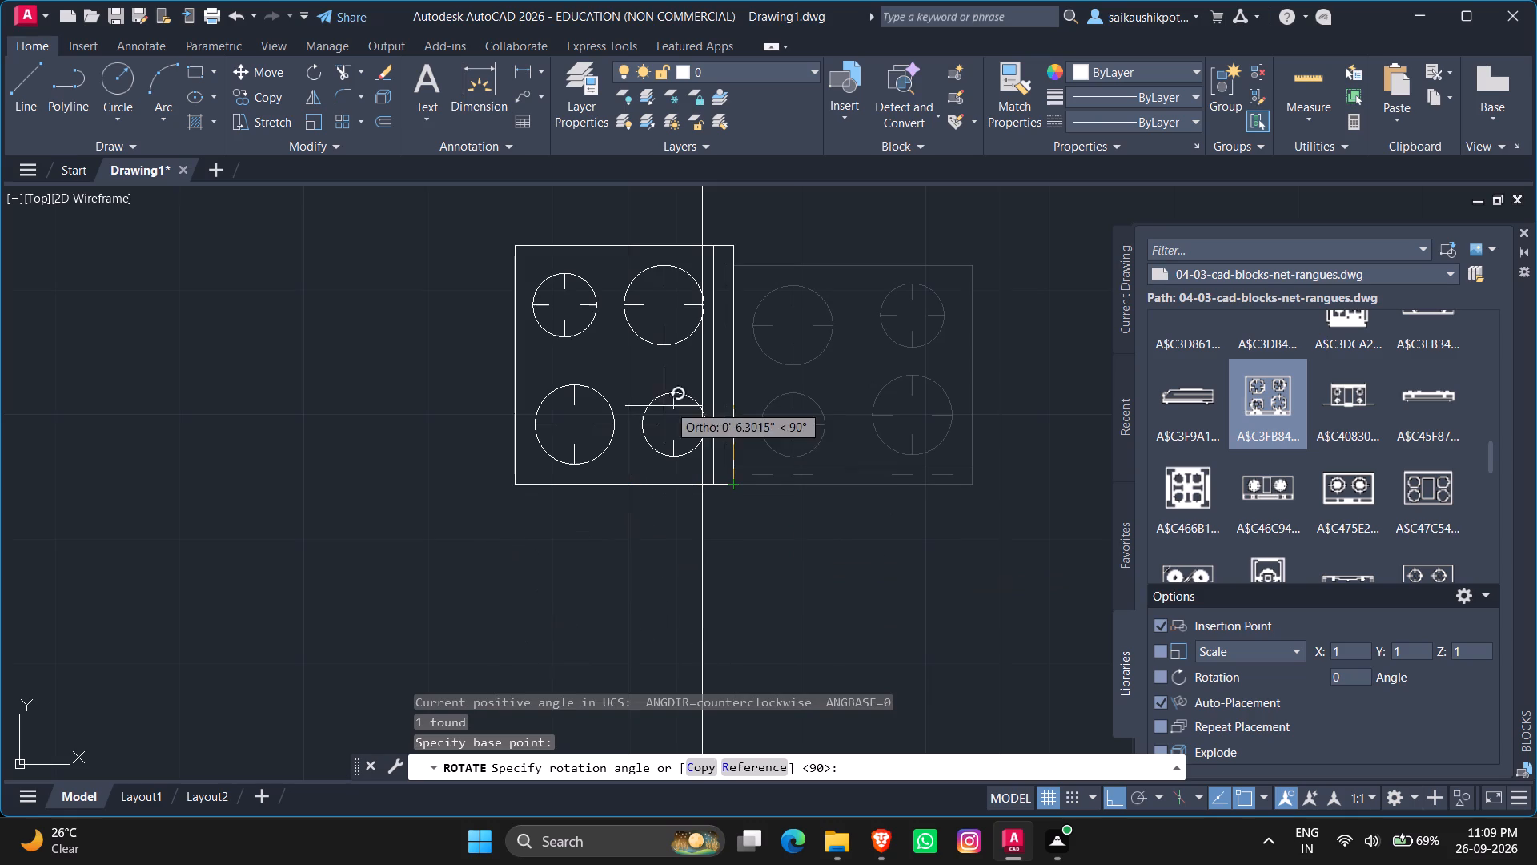
left_click(765, 382)
Move the rotated cooktop horizontally about 1'-5" away from the left outer wall so it sits within the counter.
left_click(765, 382)
left_click(688, 375)
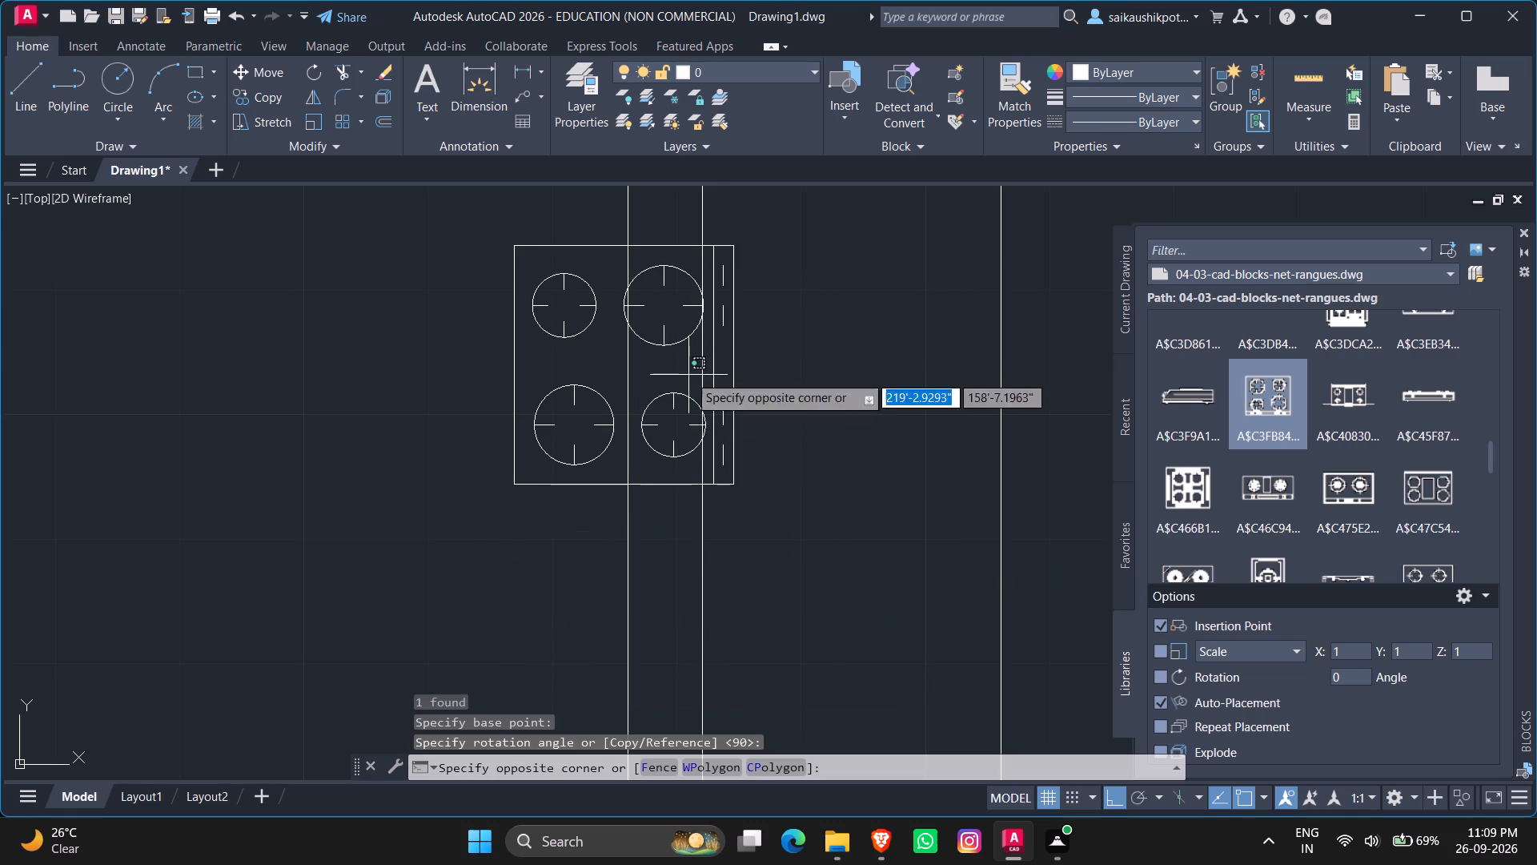
double_click(738, 407)
left_click(712, 416)
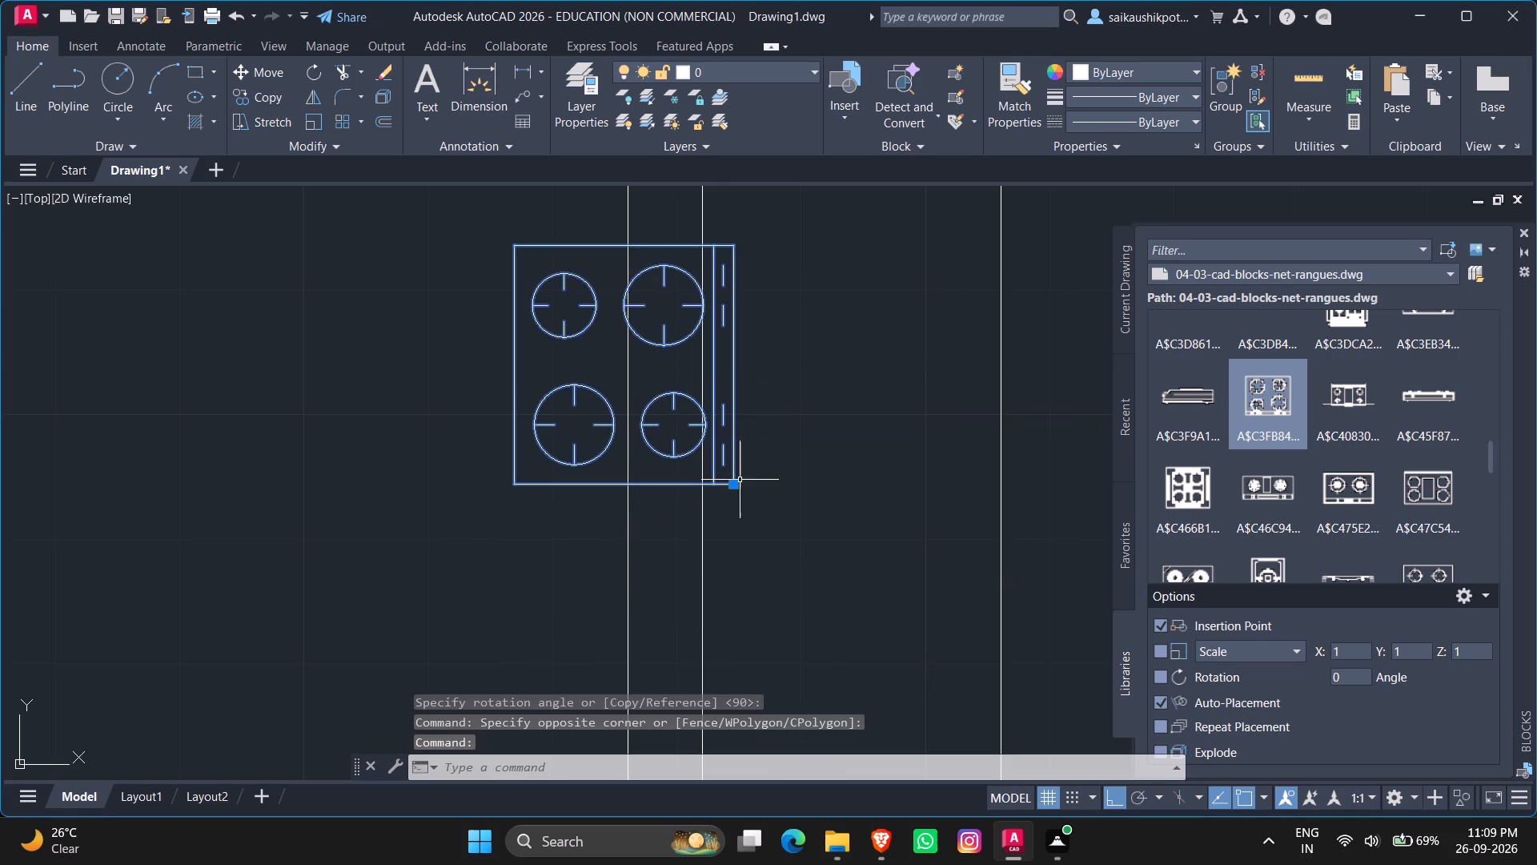
left_click(734, 483)
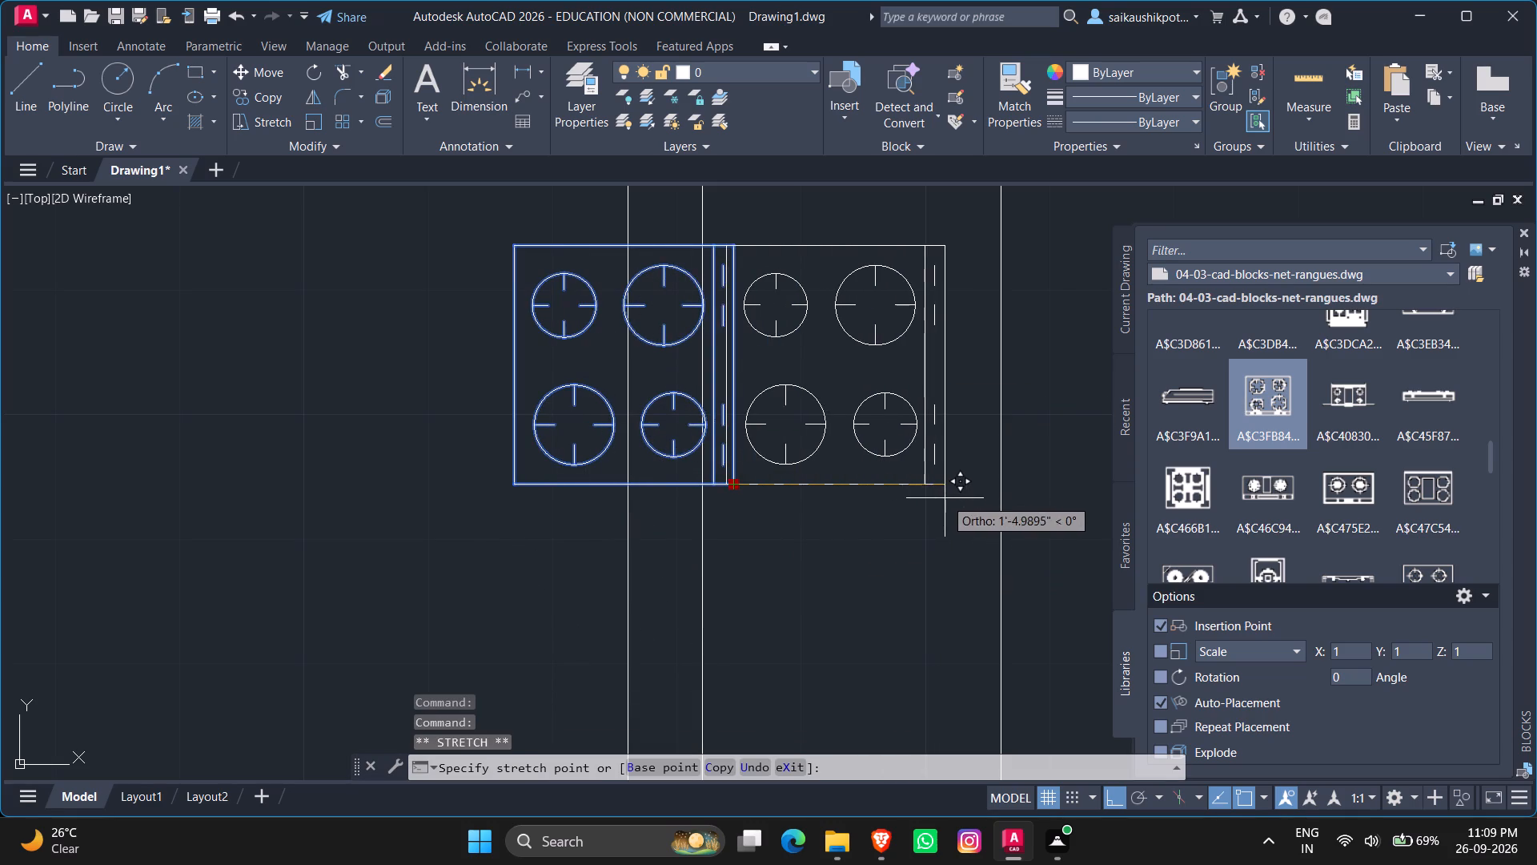
left_click(945, 498)
key("Escape")
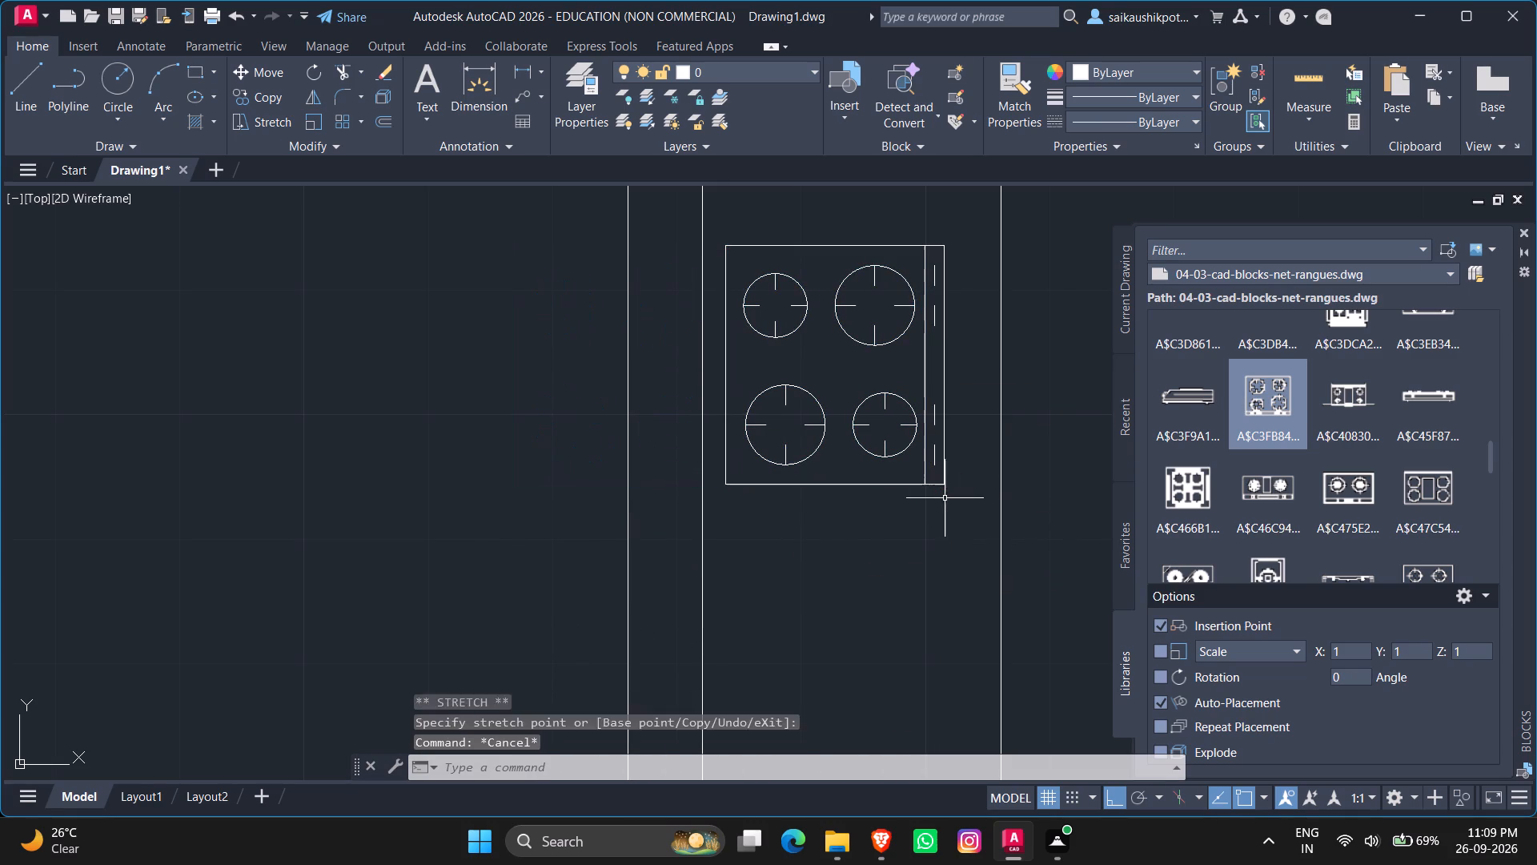
key("Escape")
key("Escape")
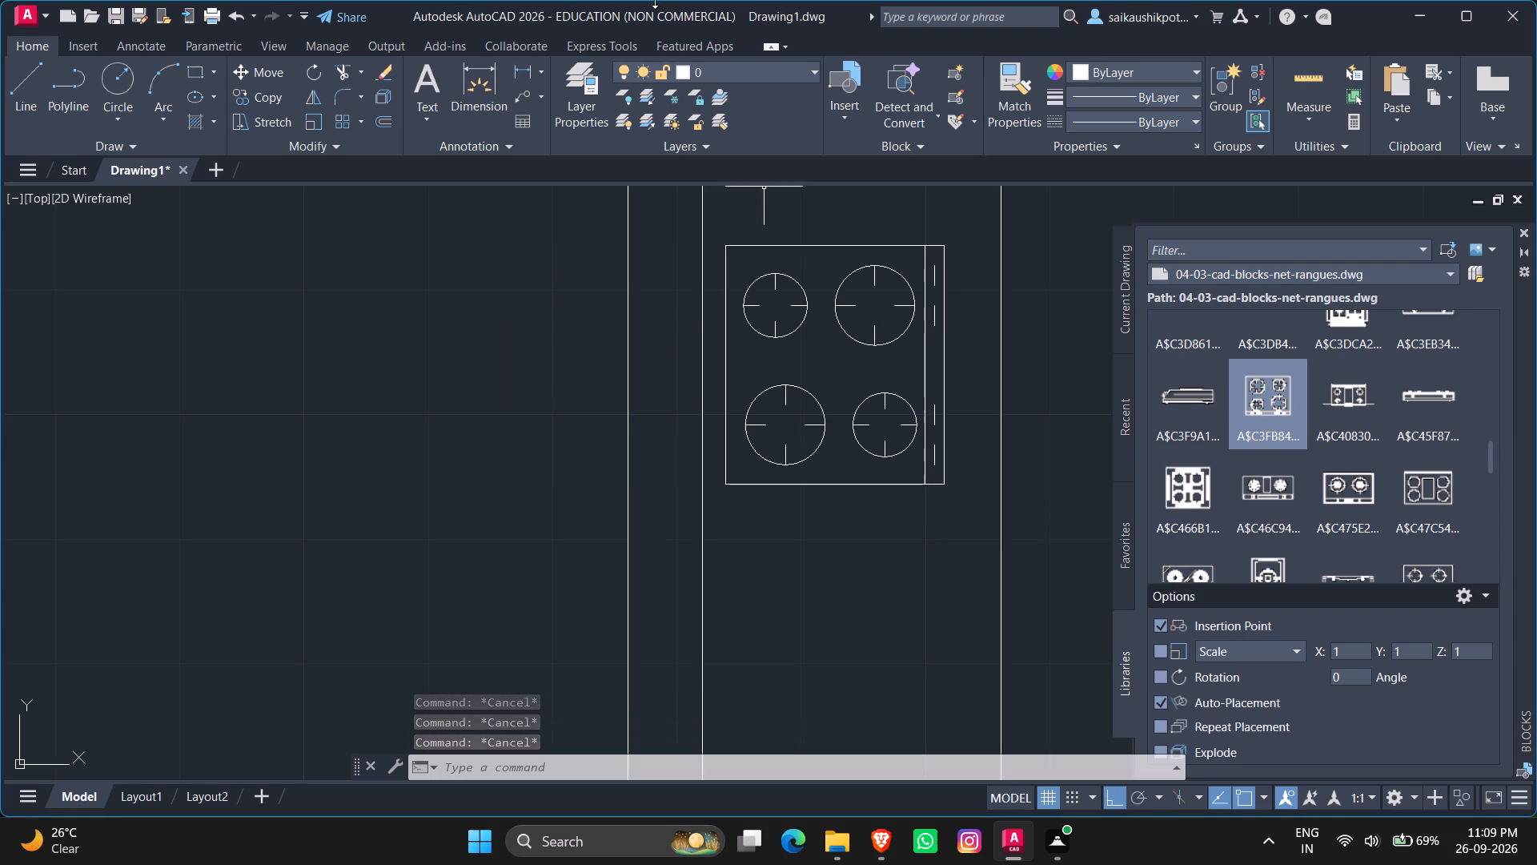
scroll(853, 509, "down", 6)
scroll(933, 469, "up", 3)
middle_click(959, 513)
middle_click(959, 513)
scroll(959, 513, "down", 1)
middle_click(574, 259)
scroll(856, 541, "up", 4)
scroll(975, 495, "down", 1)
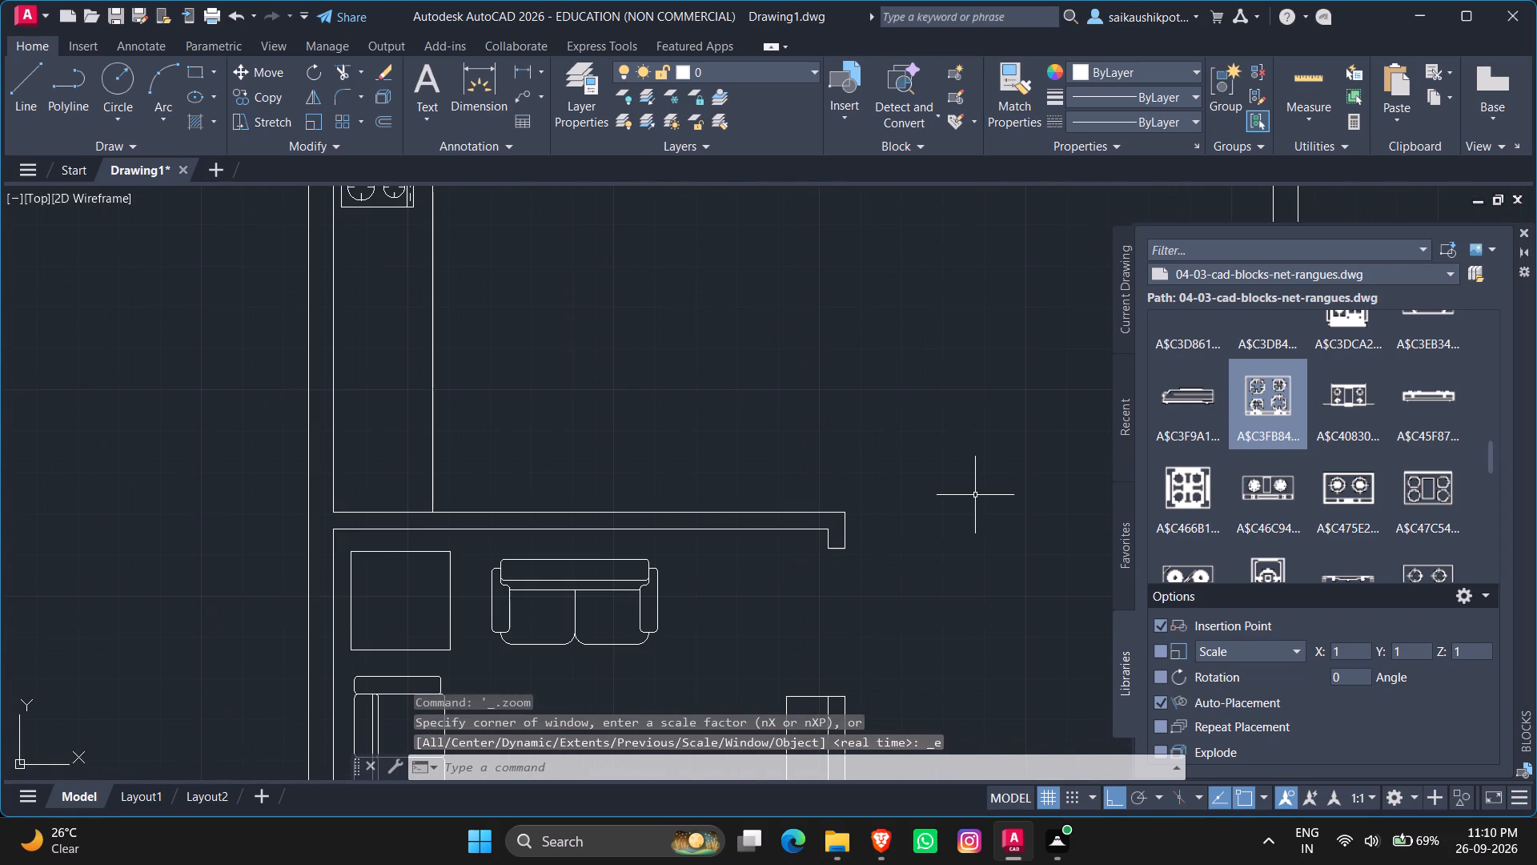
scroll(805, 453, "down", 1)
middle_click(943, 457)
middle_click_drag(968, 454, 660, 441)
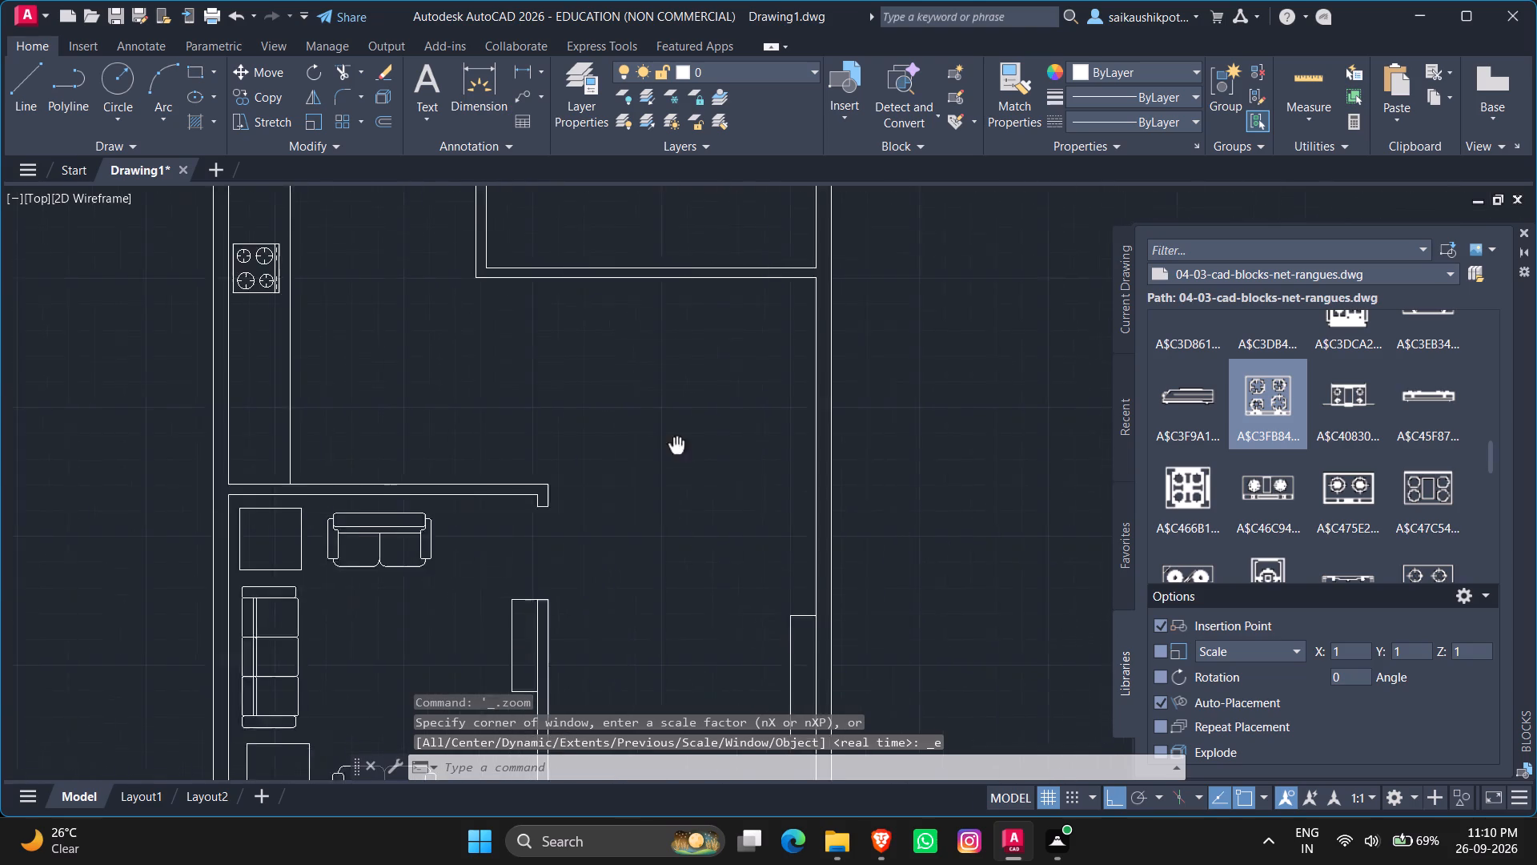
Look through the double-bed and 05-05-urinals block libraries for a plan-view toilet fixture.
middle_click_drag(660, 441, 650, 469)
scroll(684, 471, "up", 1)
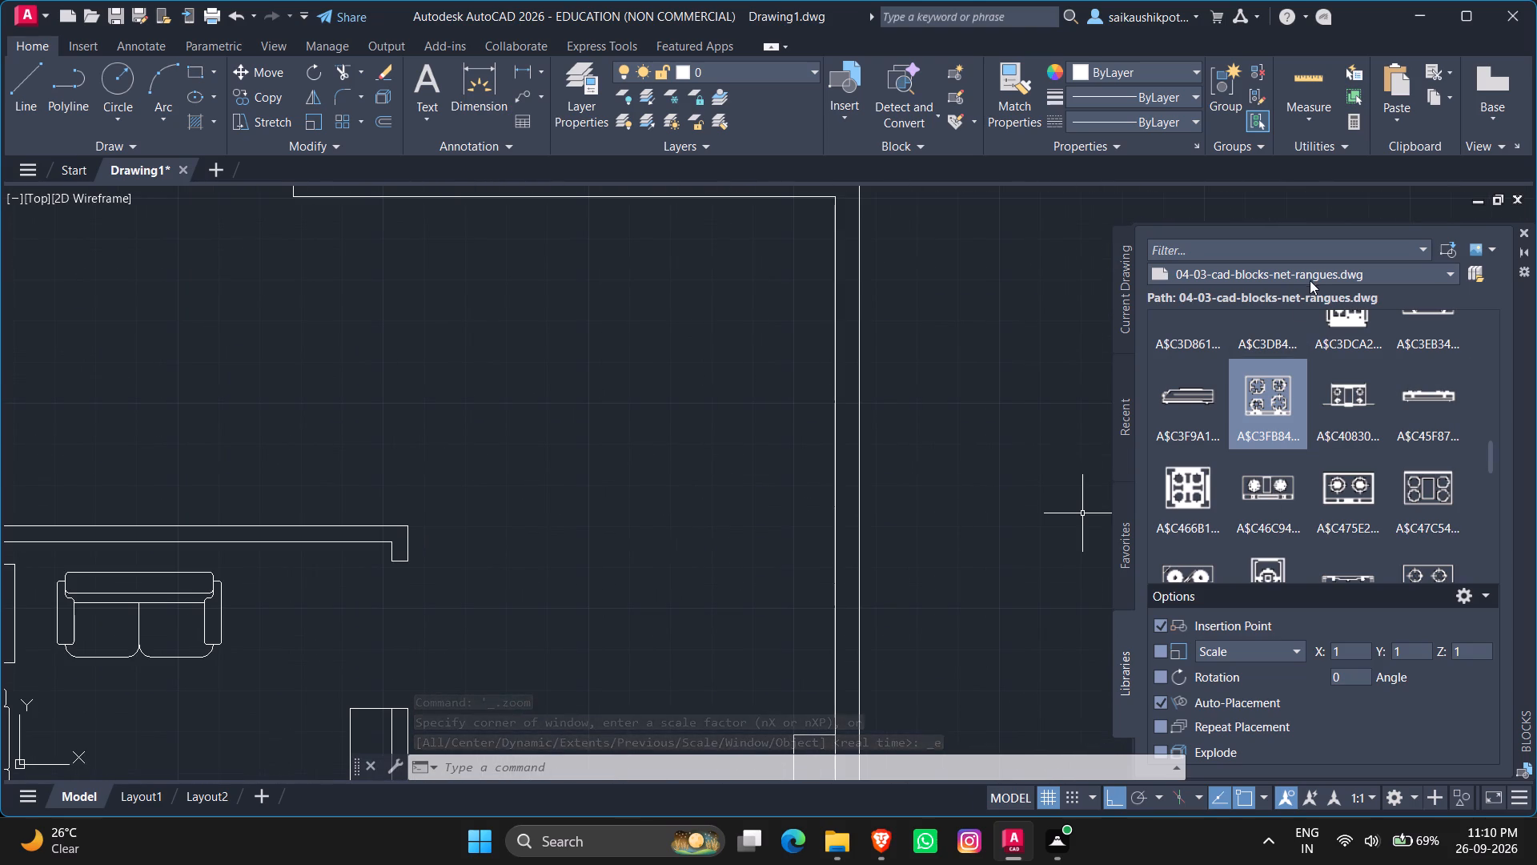
left_click(1310, 276)
left_click(1301, 444)
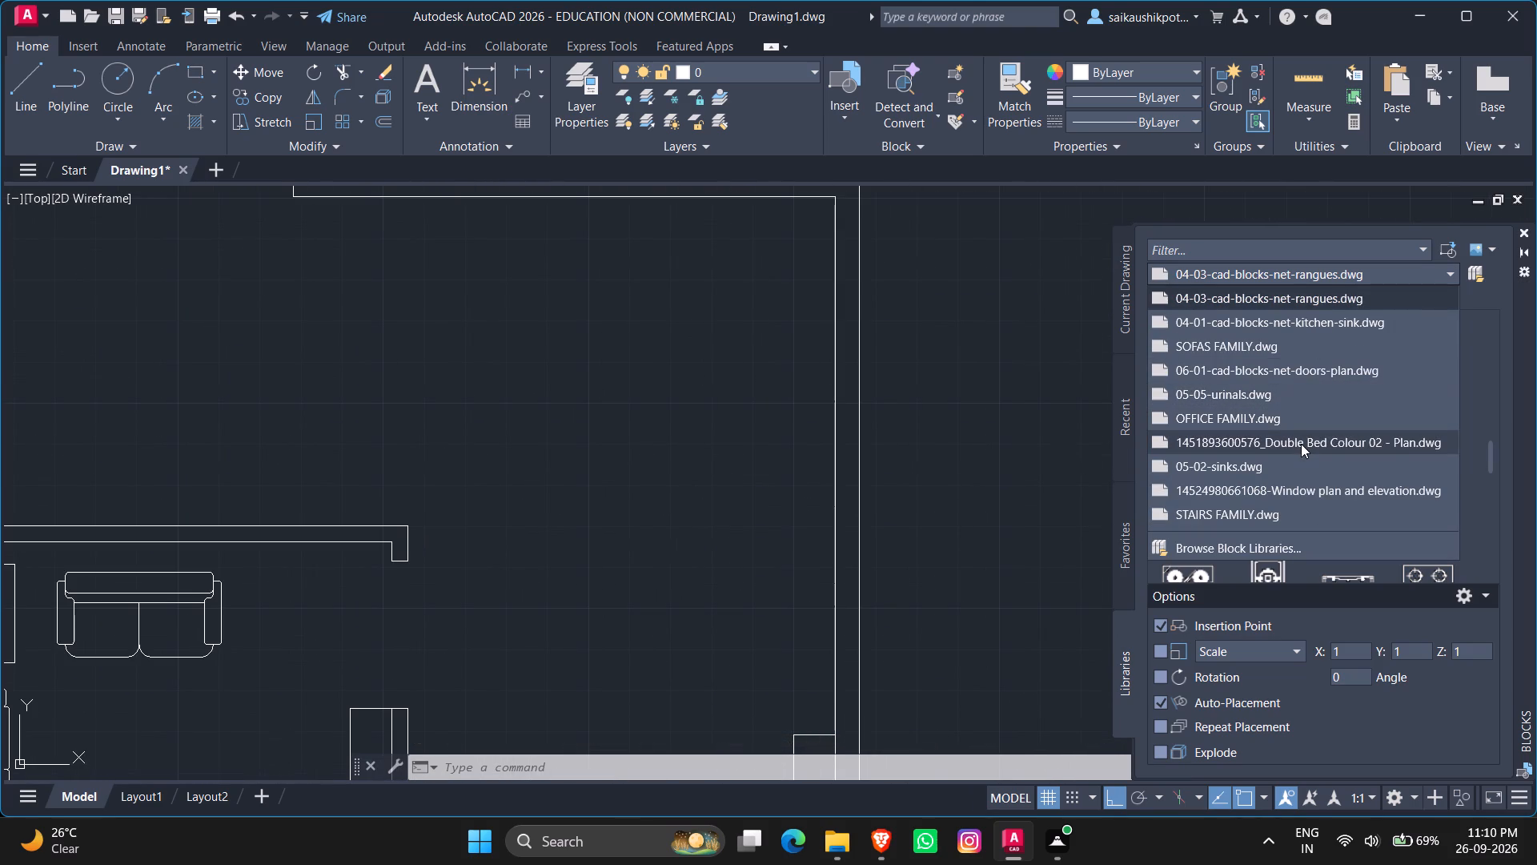
left_click(1280, 277)
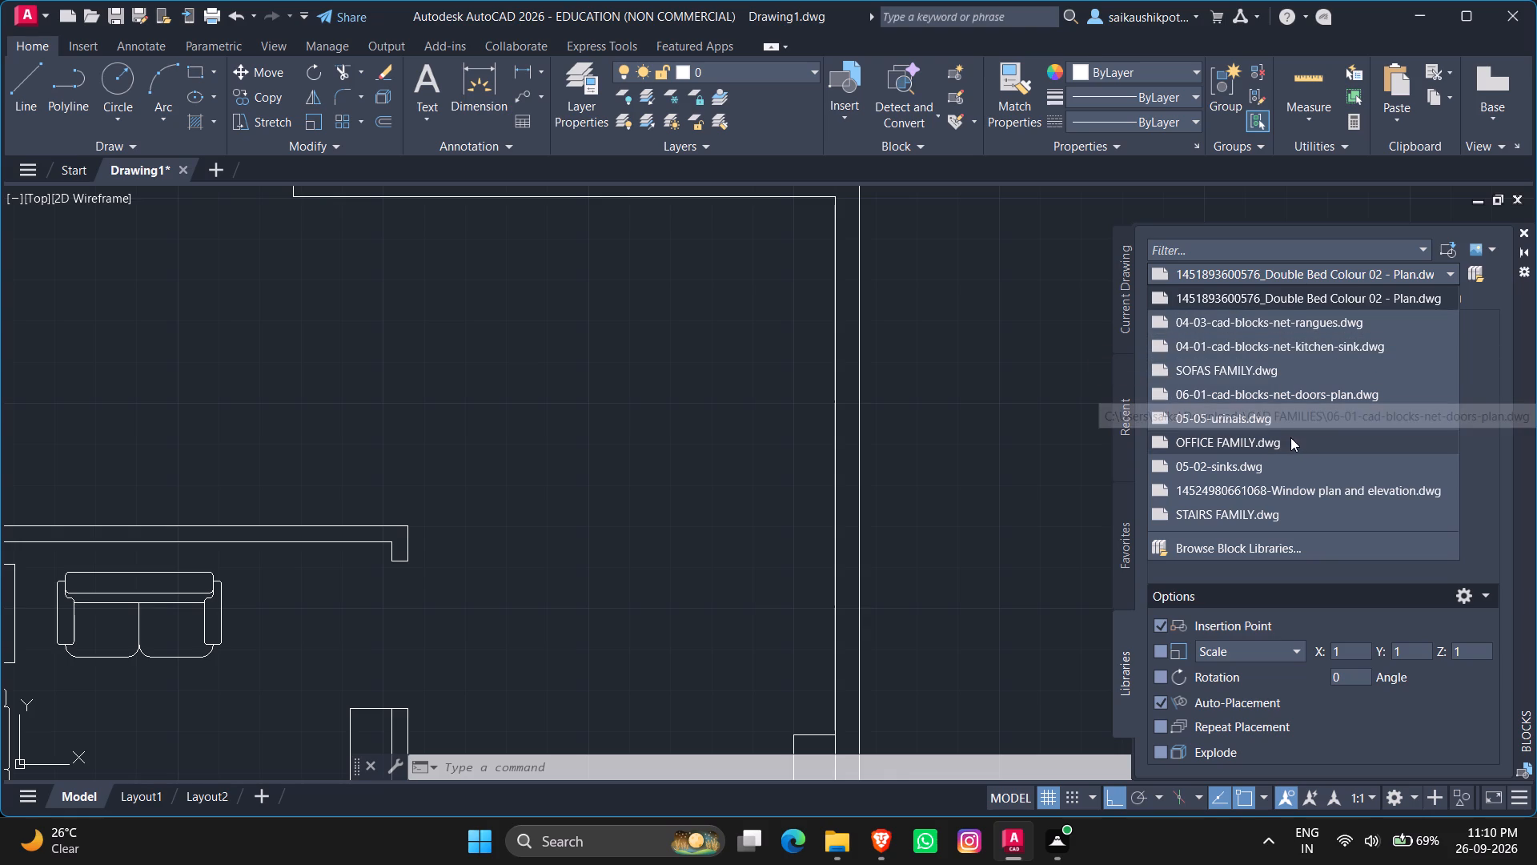
scroll(1286, 445, "down", 1)
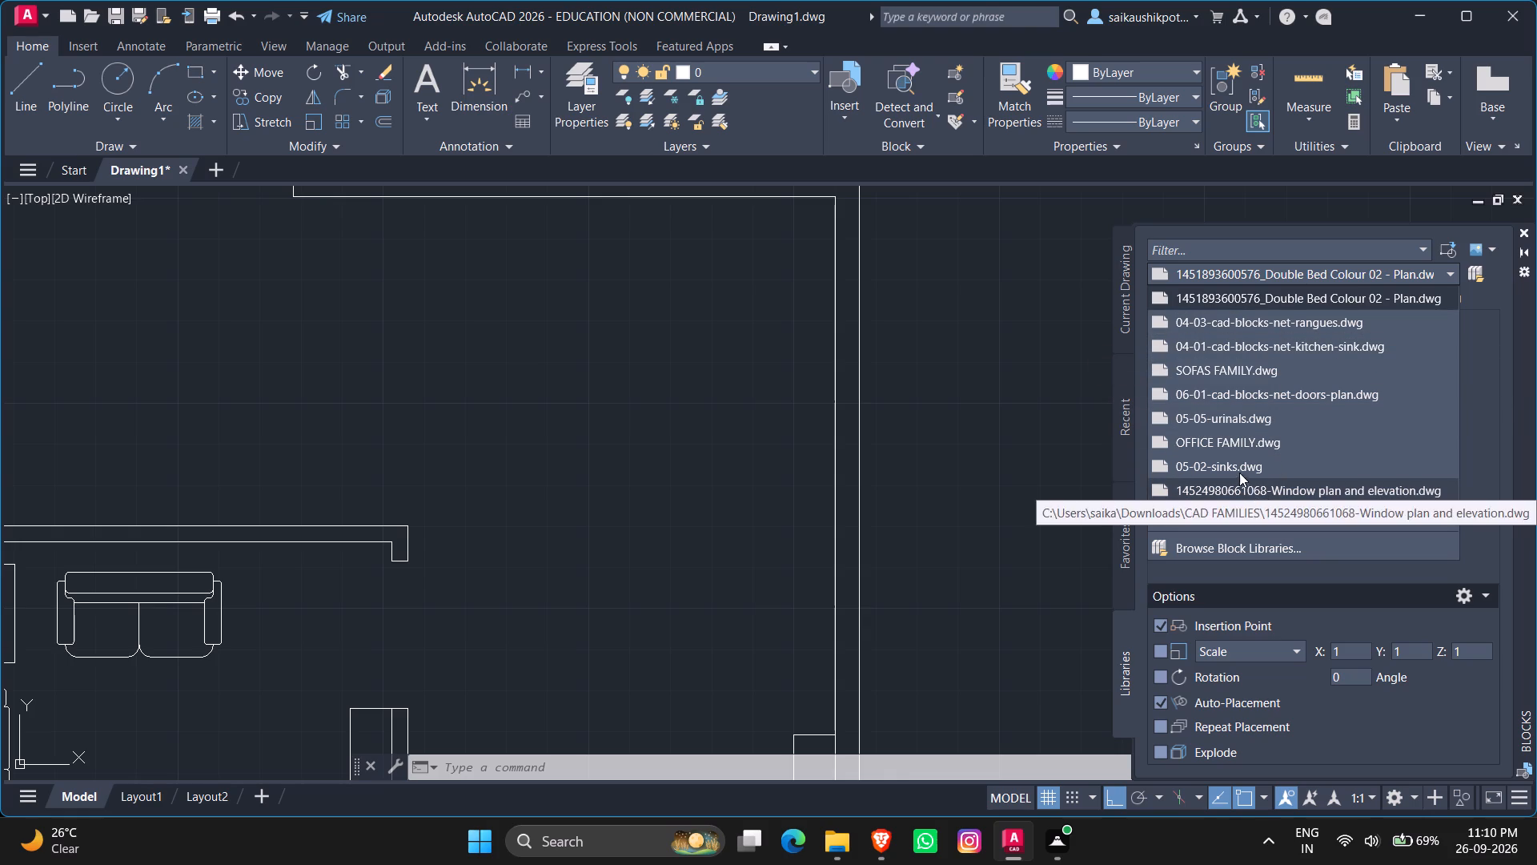
left_click(1242, 423)
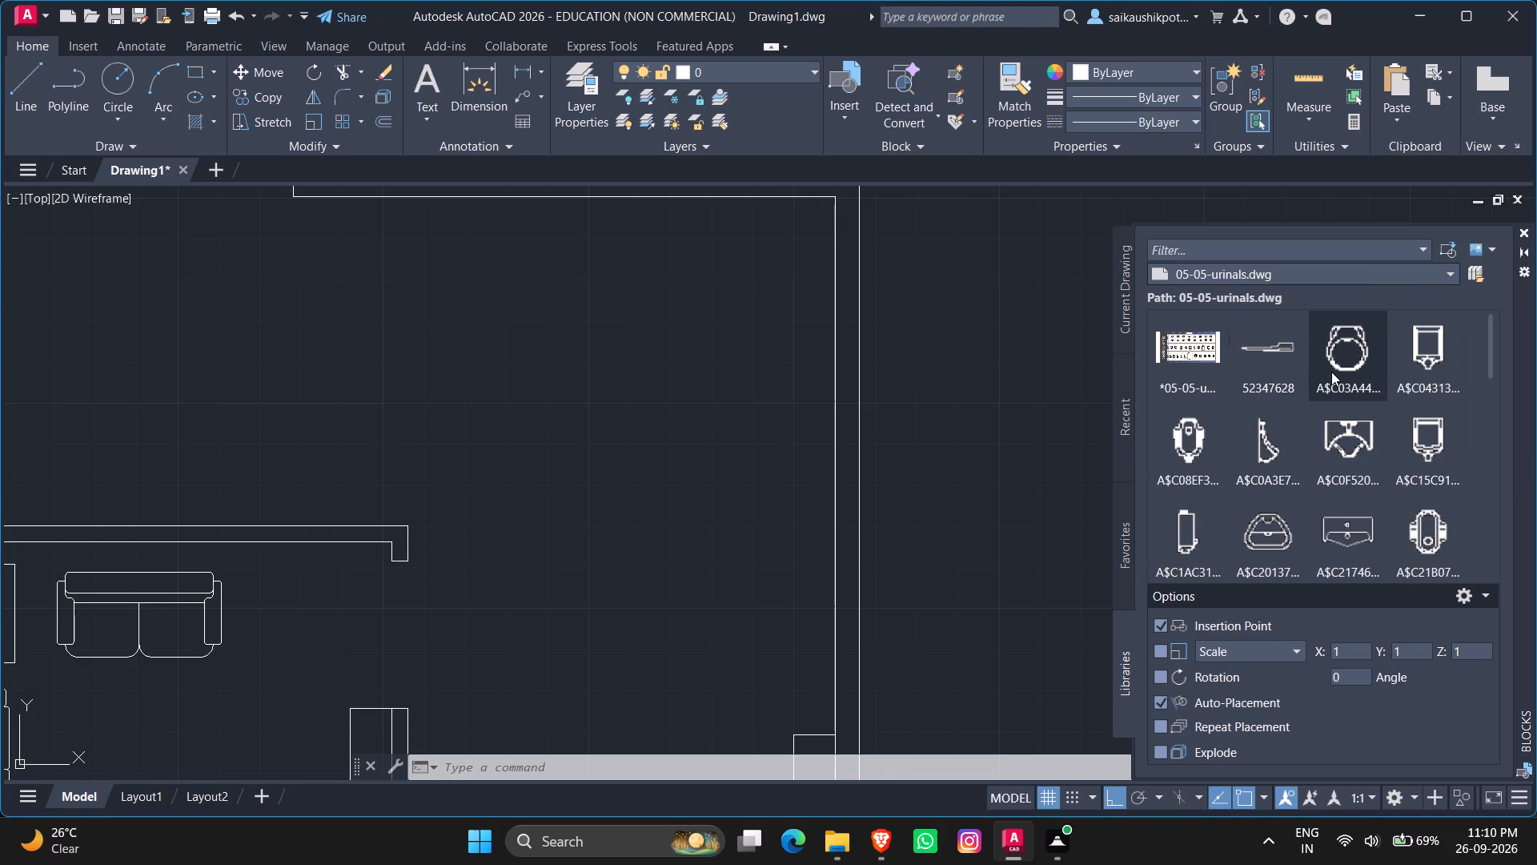
scroll(1350, 429, "down", 4)
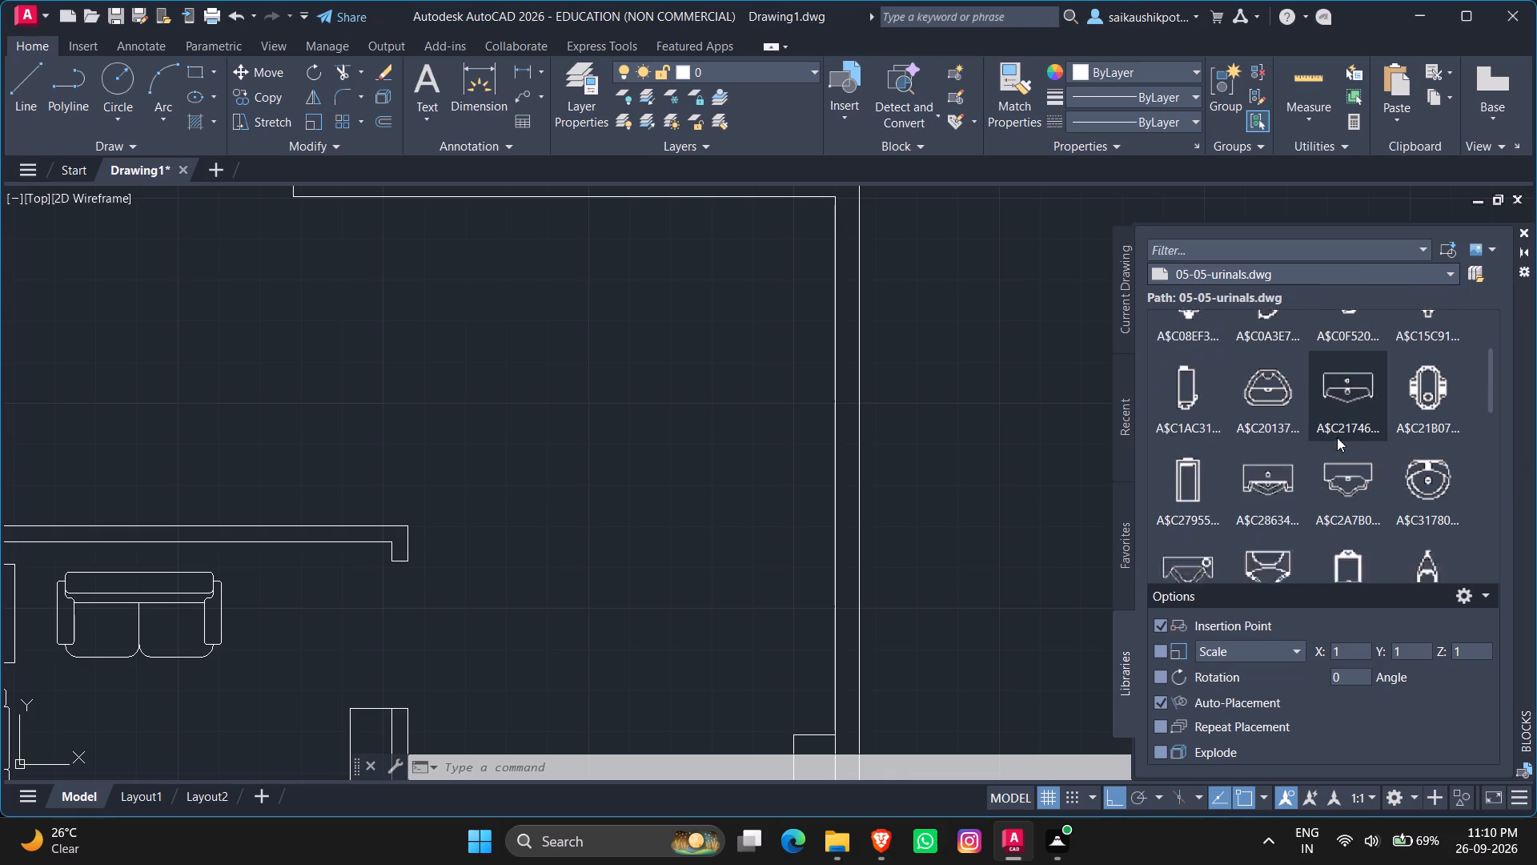
scroll(1337, 437, "down", 6)
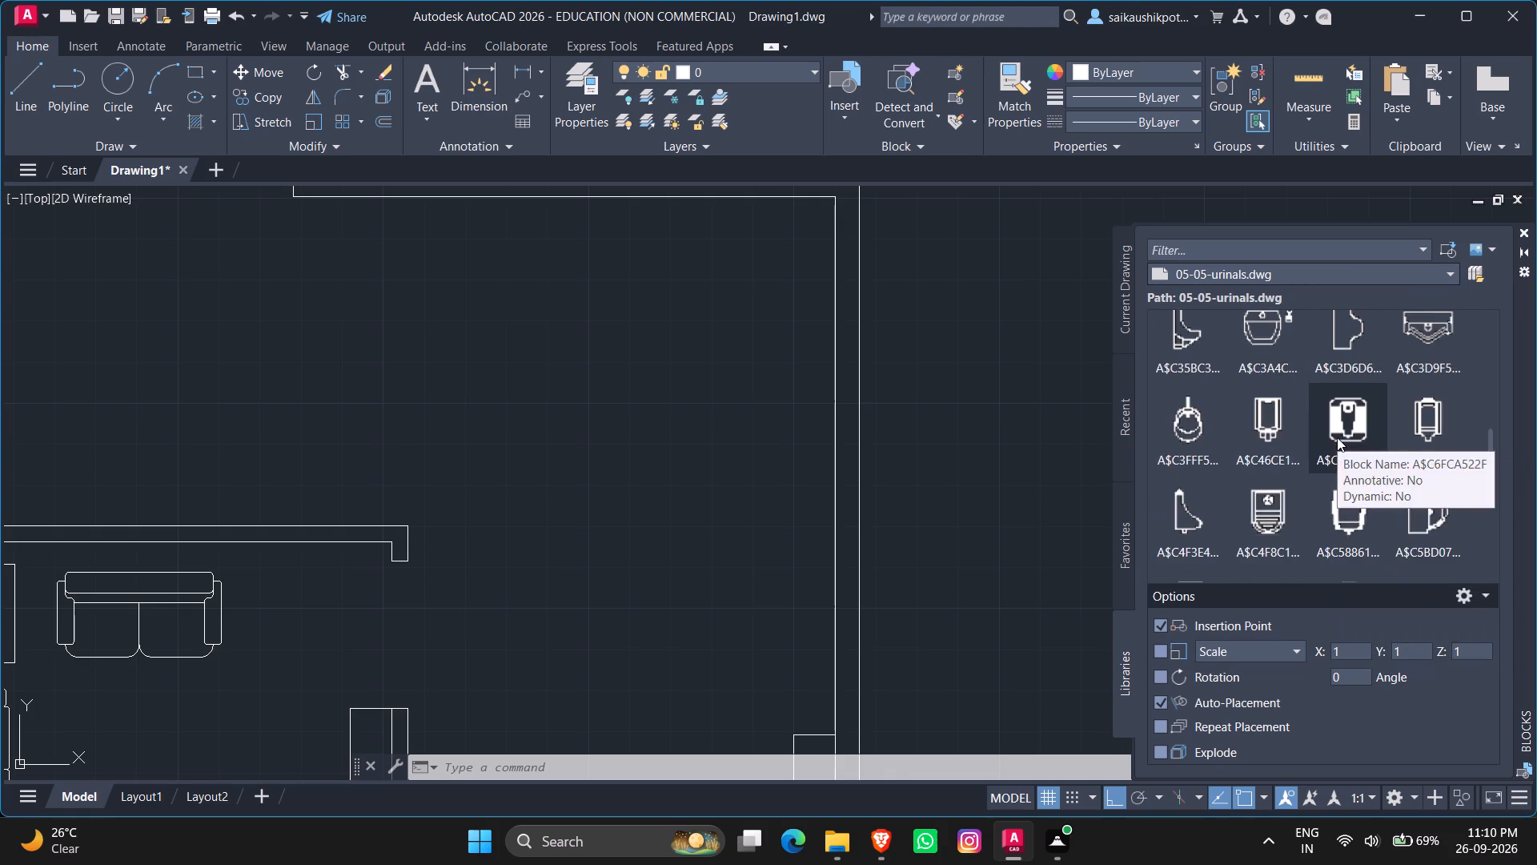
scroll(1264, 445, "down", 6)
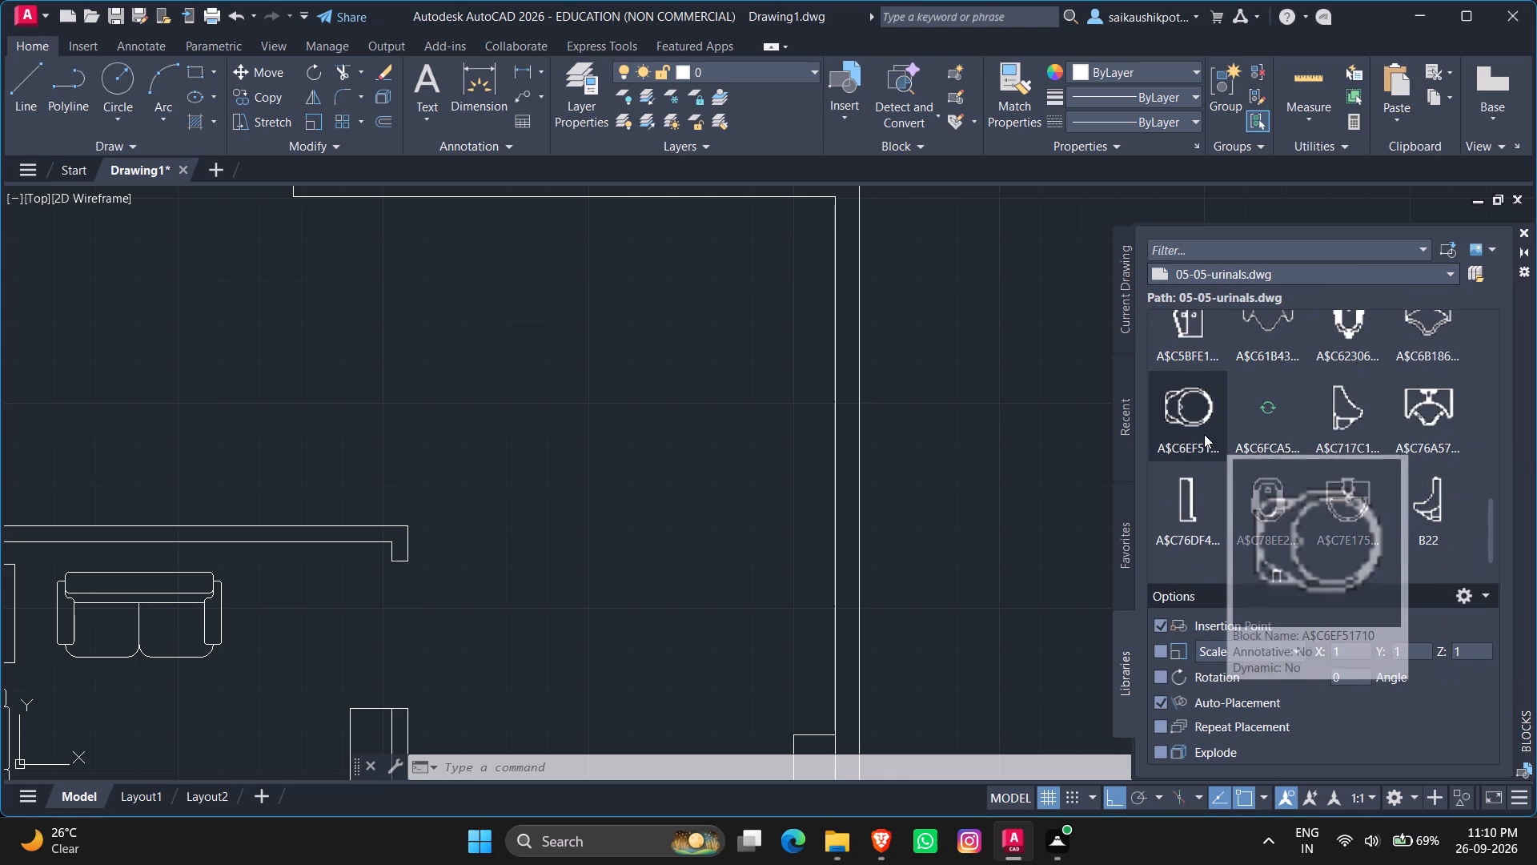
Insert the round-bowl fixture block A$C6EF51710 in the small room beside the staircase.
left_click(1202, 433)
scroll(869, 477, "down", 4)
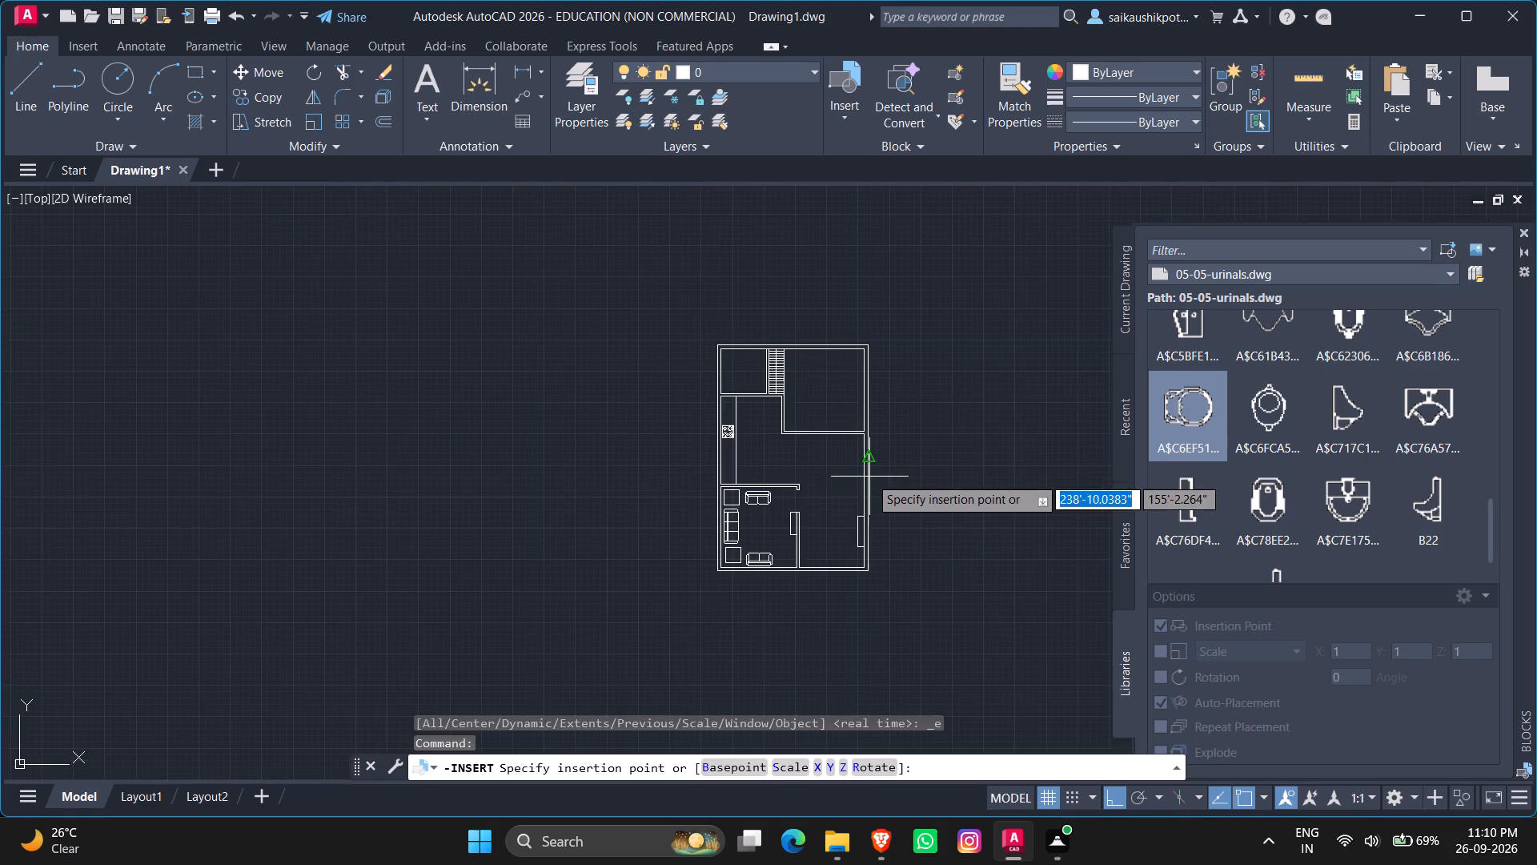
scroll(701, 363, "up", 4)
scroll(845, 396, "up", 1)
left_click(852, 378)
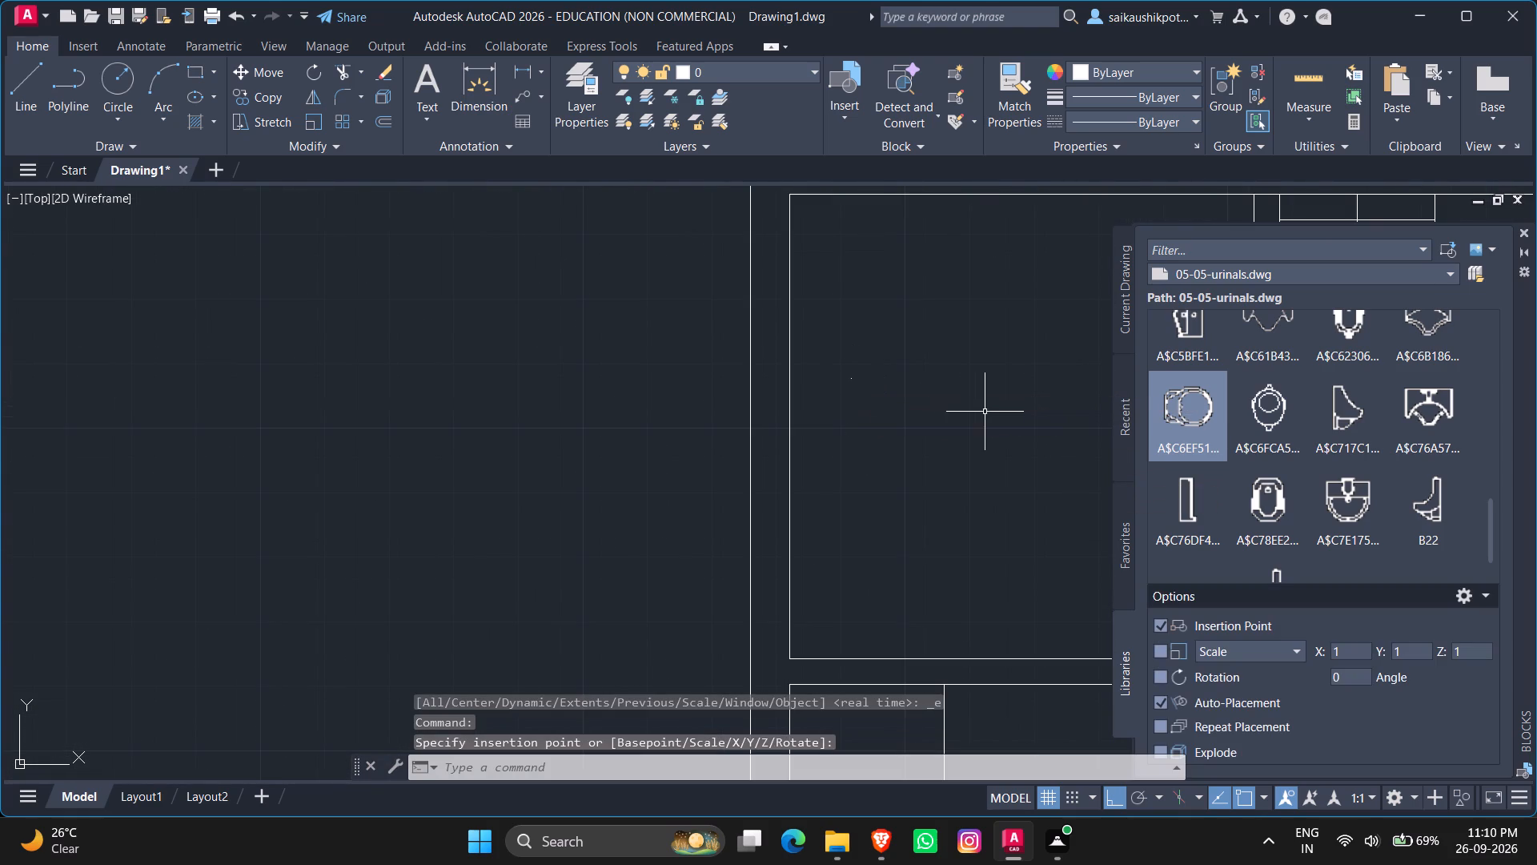
Scale the tiny inserted fixture up from its flat back edge by a factor of about 14 (1'-2").
scroll(852, 388, "up", 3)
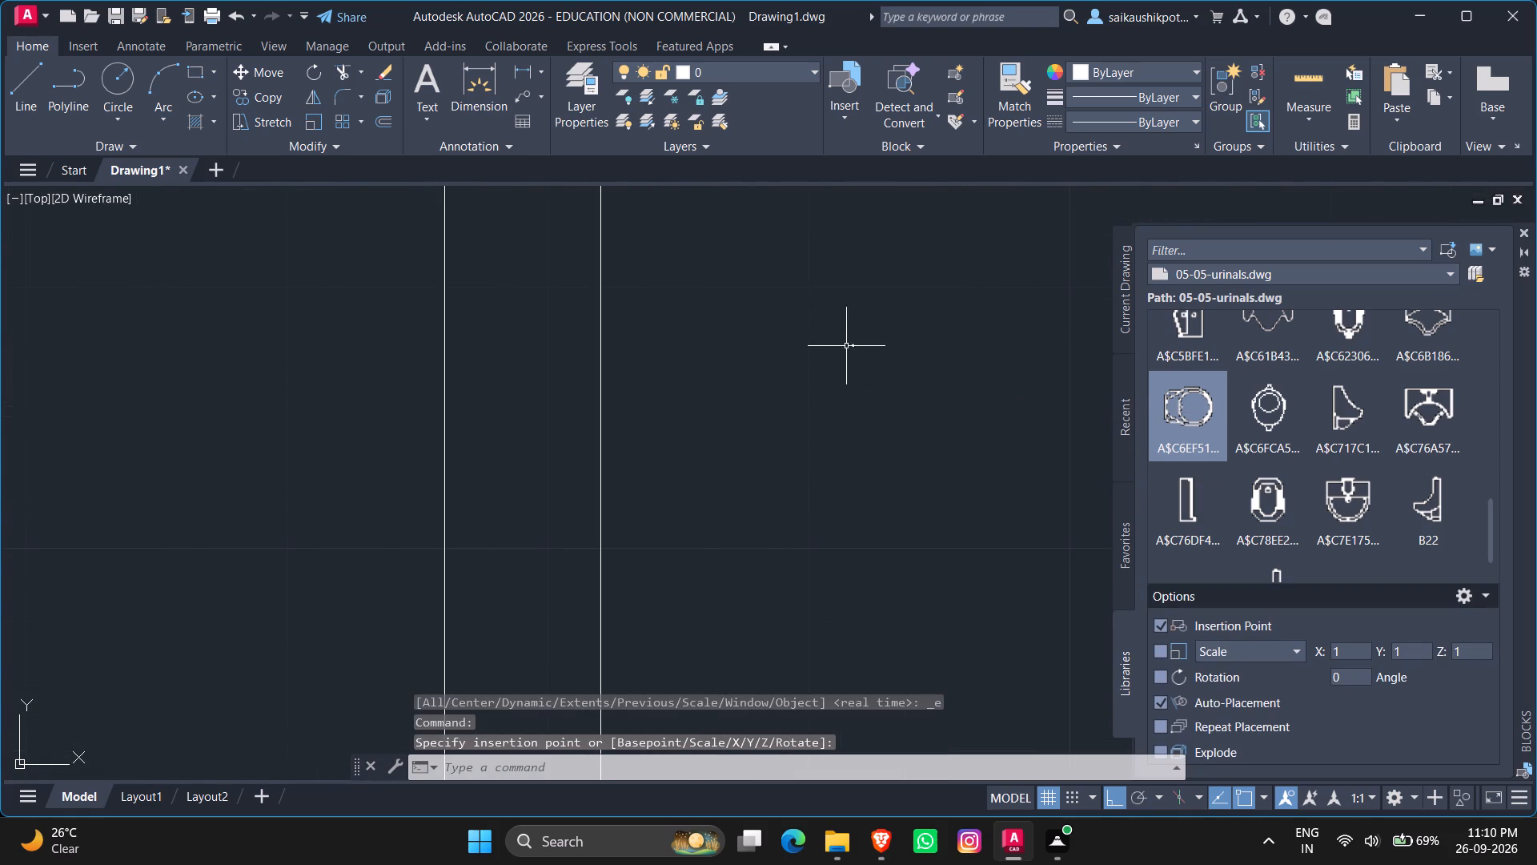
scroll(846, 346, "up", 15)
left_click(631, 332)
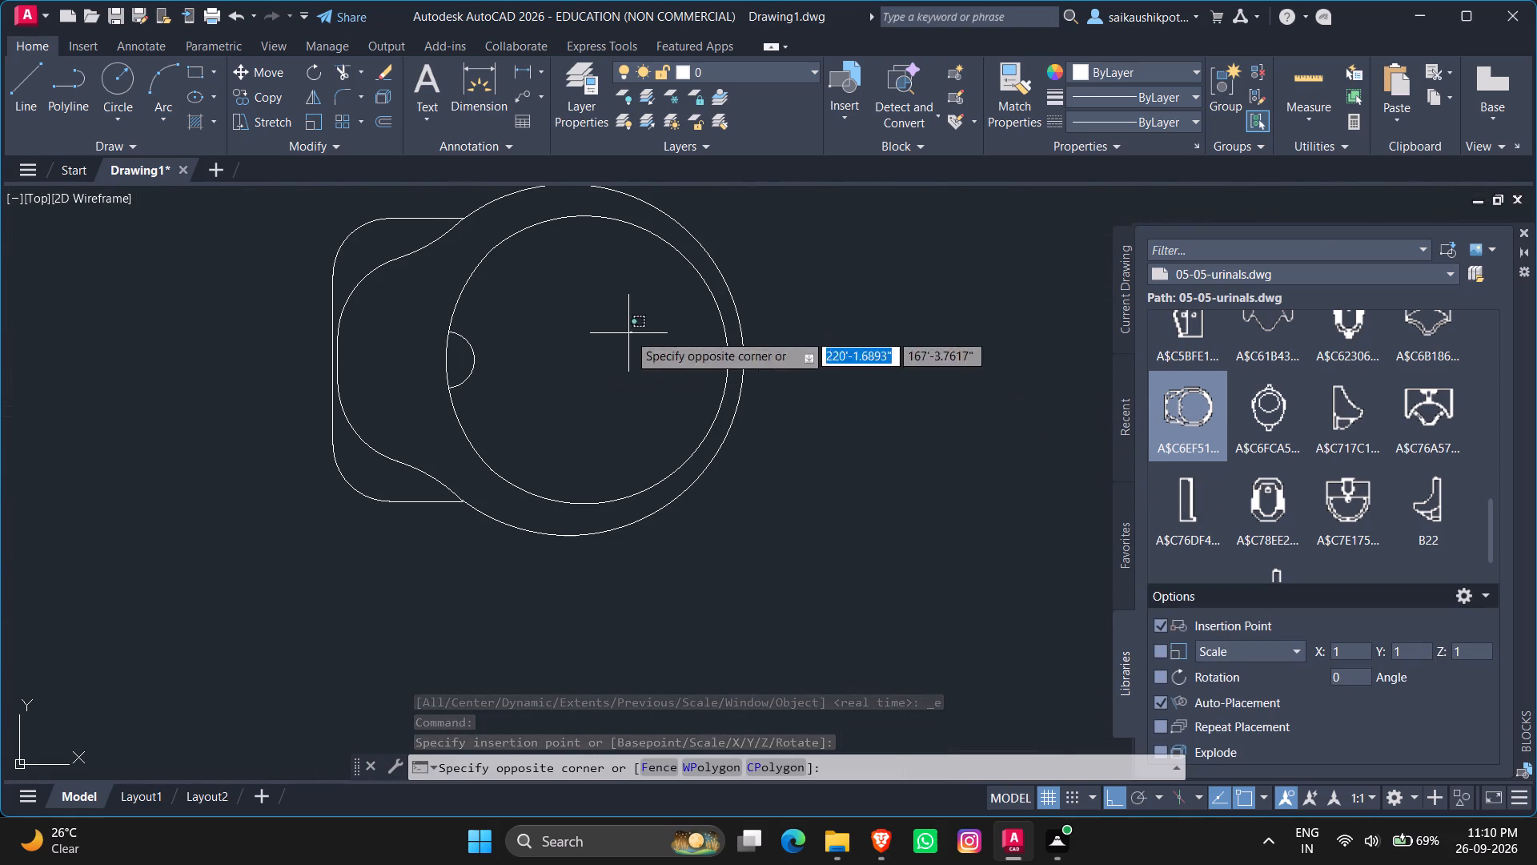
left_click(300, 453)
type("sc")
key("Return")
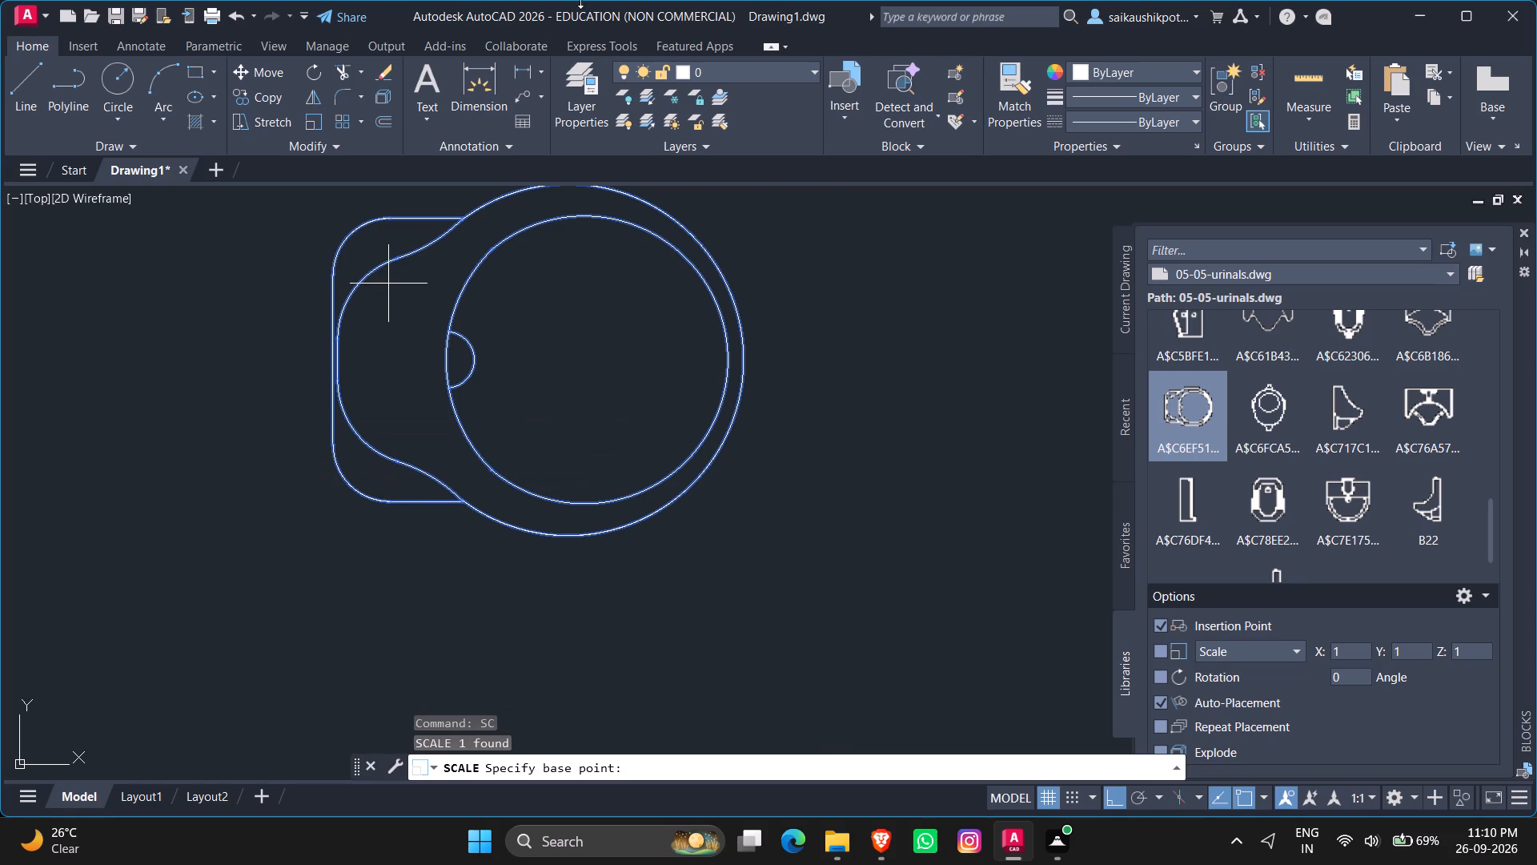
left_click(334, 348)
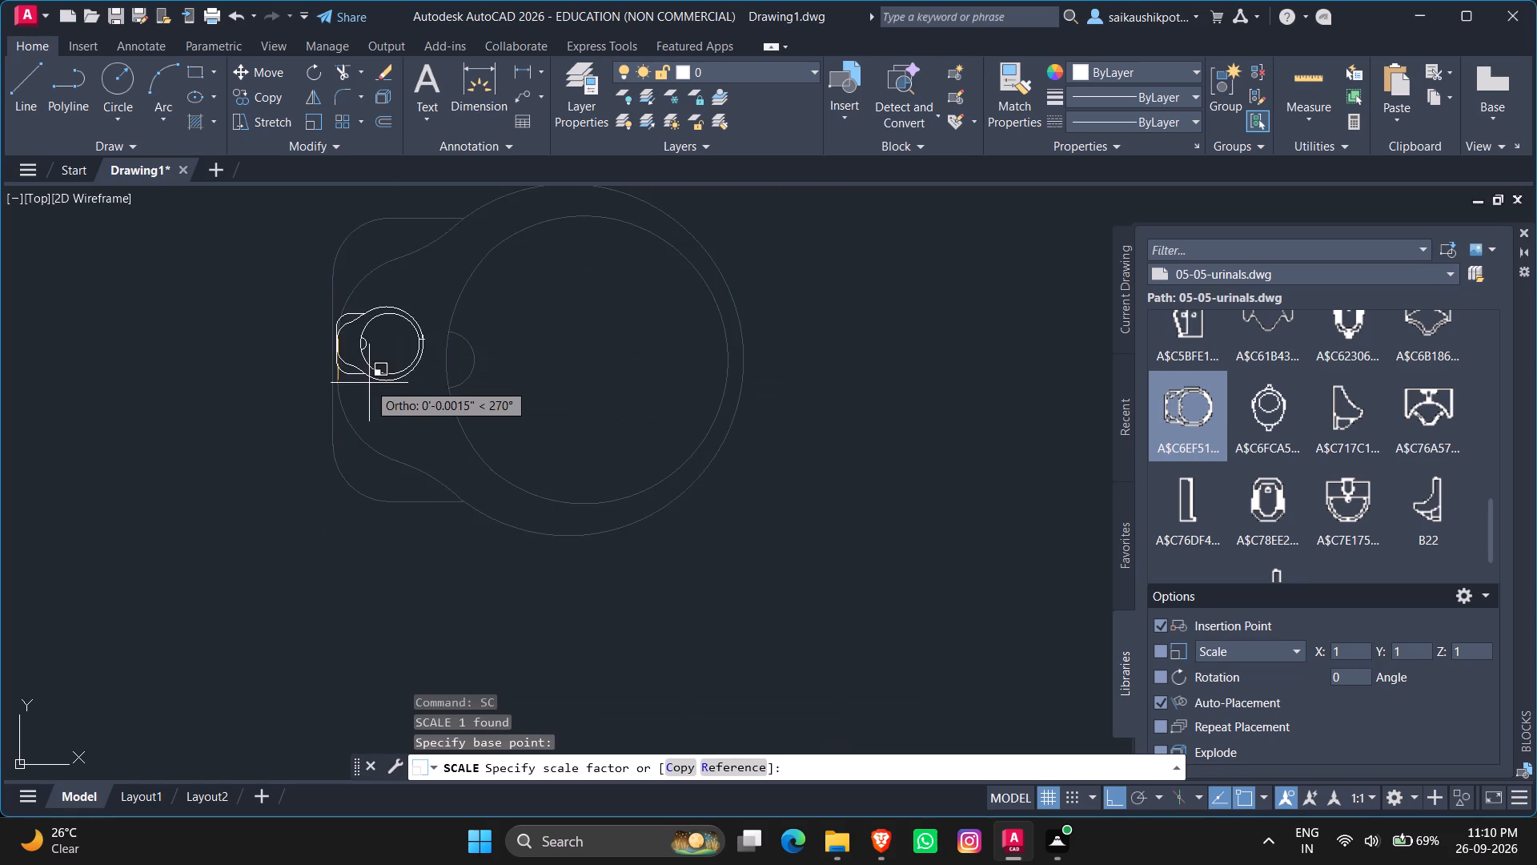
scroll(363, 387, "down", 14)
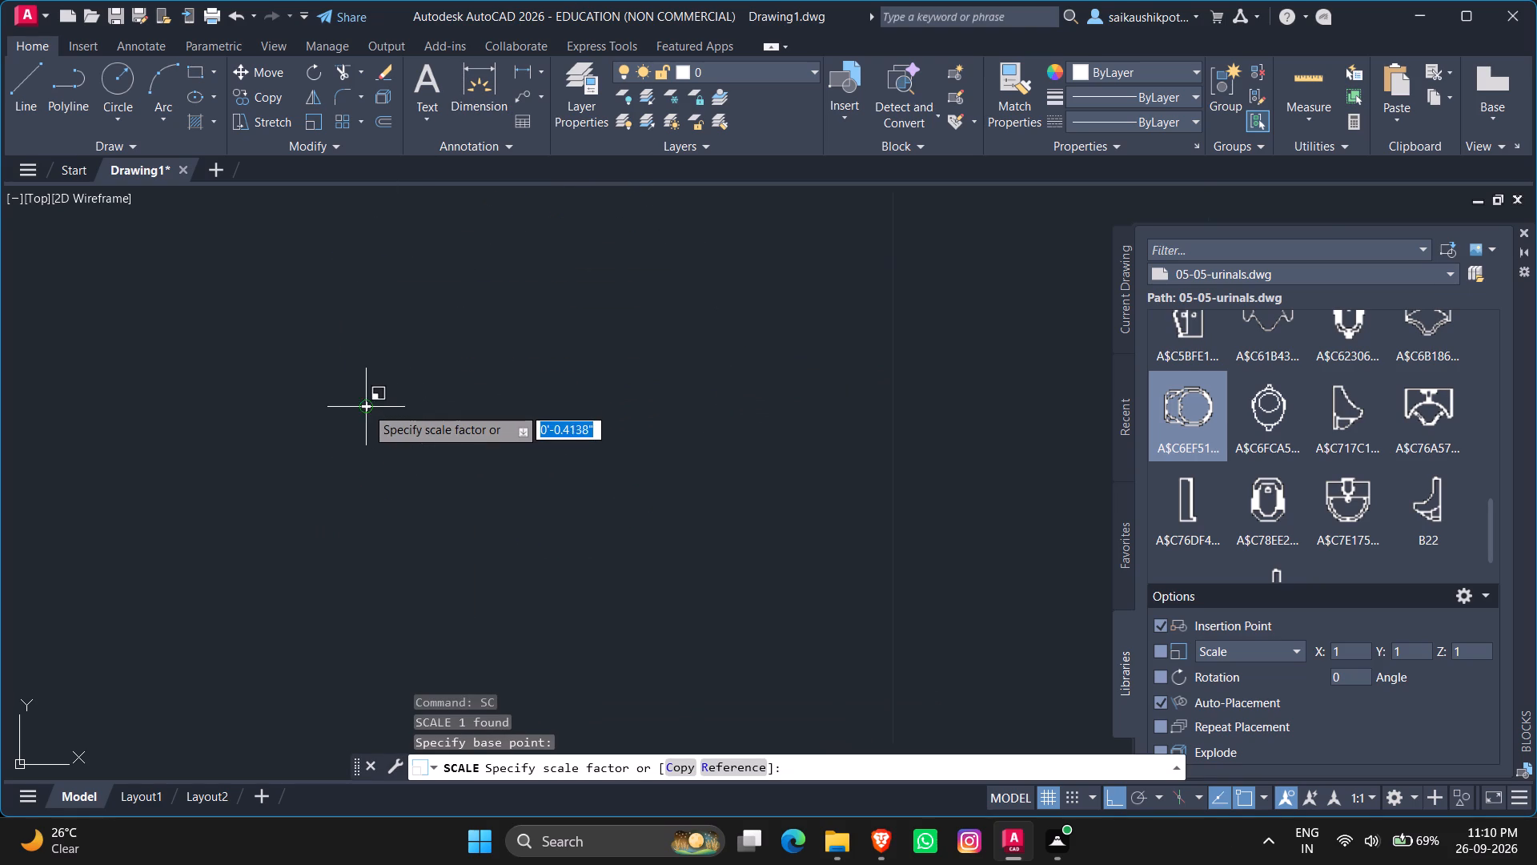
scroll(366, 407, "down", 4)
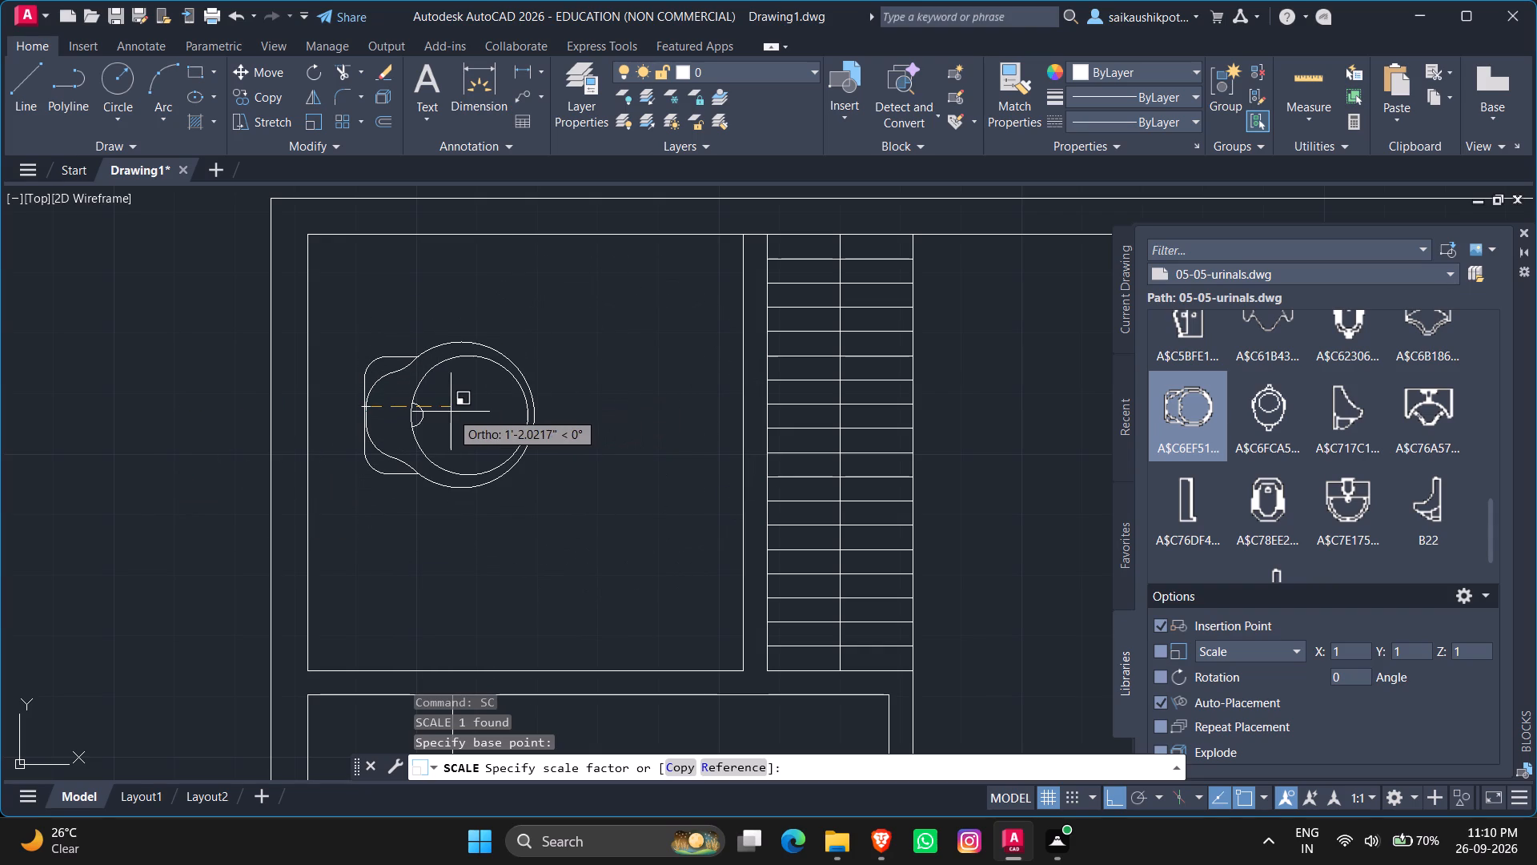
left_click(451, 412)
Turn Ortho off and move the enlarged fixture upward, near the upper-left corner of the small room.
scroll(601, 497, "down", 1)
scroll(593, 513, "up", 2)
left_click(541, 511)
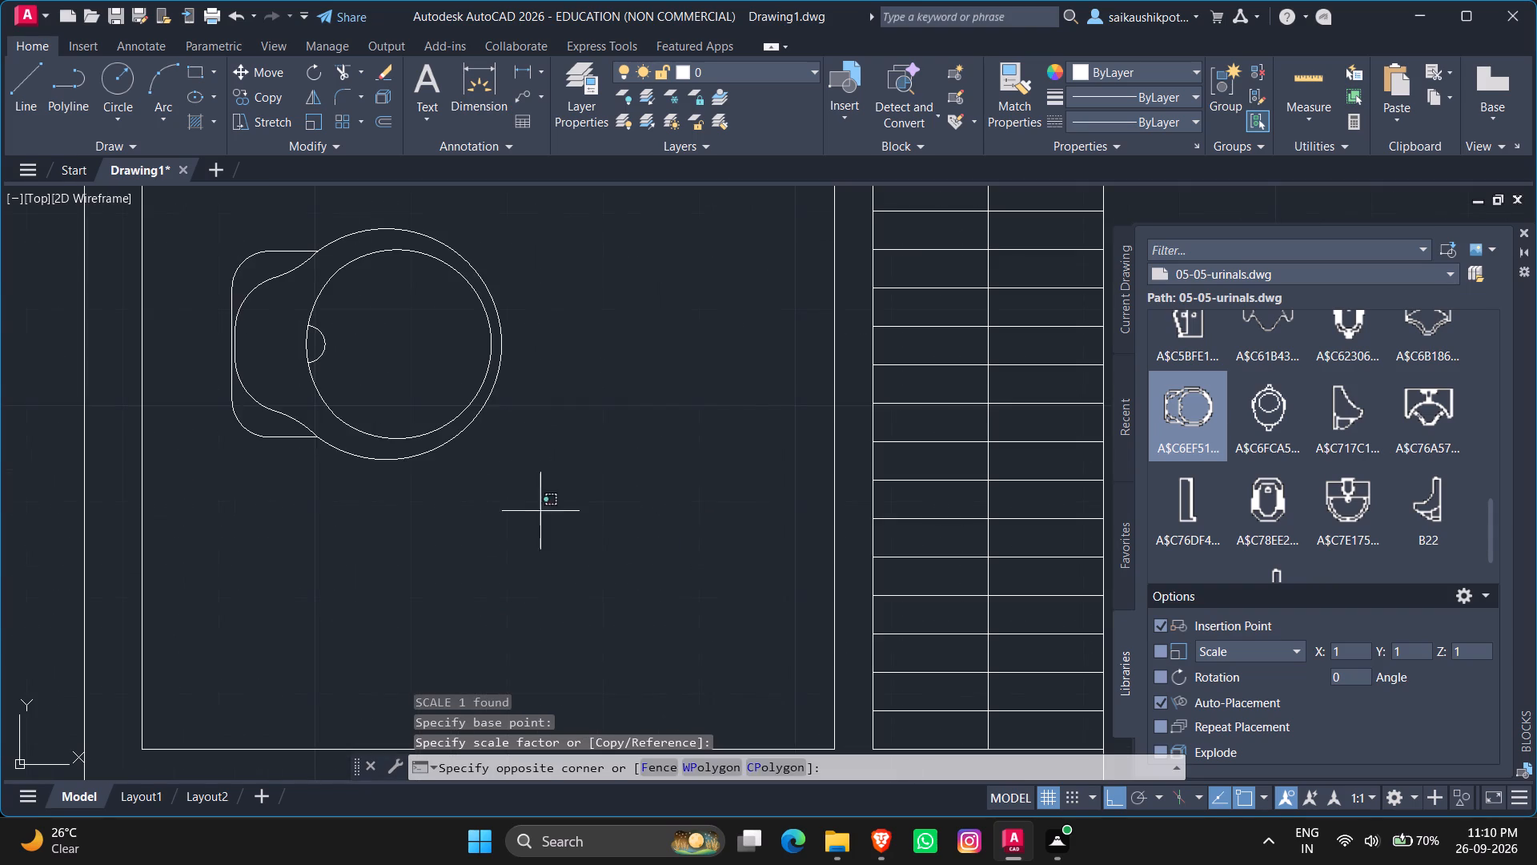
left_click(430, 390)
left_click(232, 457)
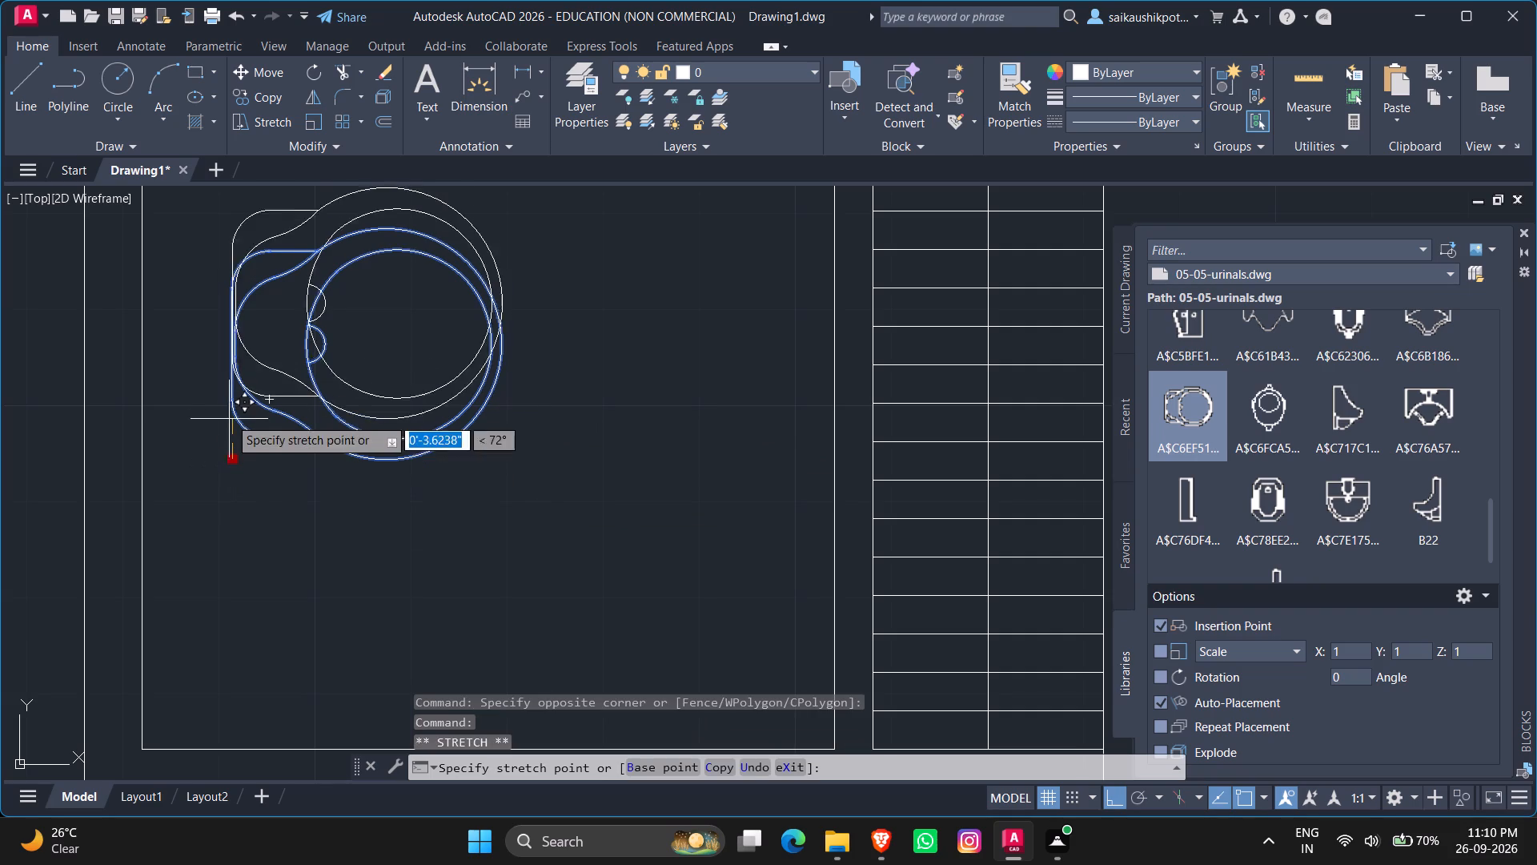
scroll(231, 388, "down", 2)
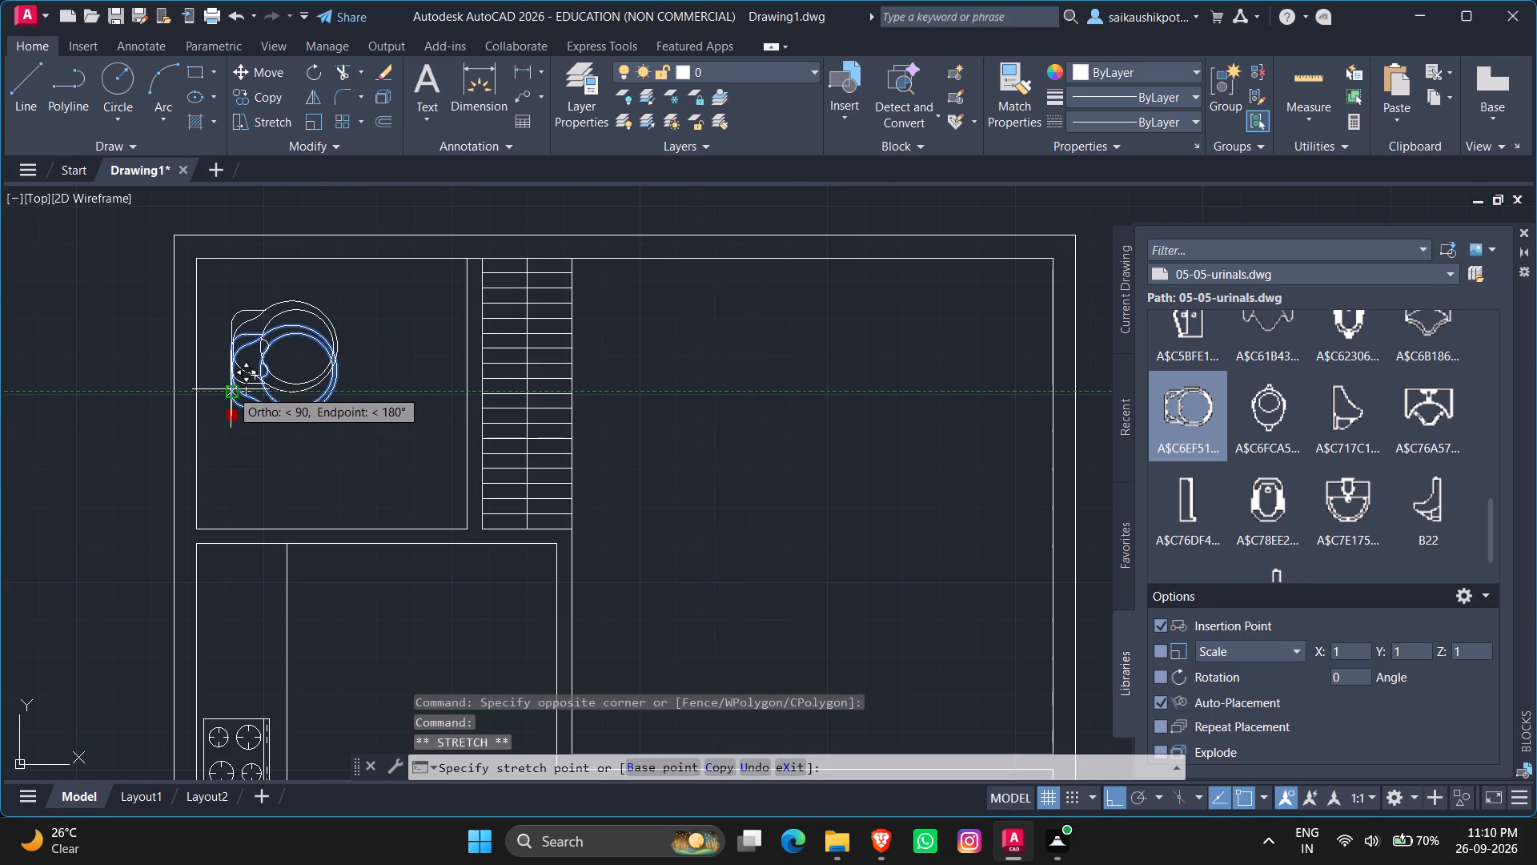
key("F8")
scroll(252, 382, "down", 2)
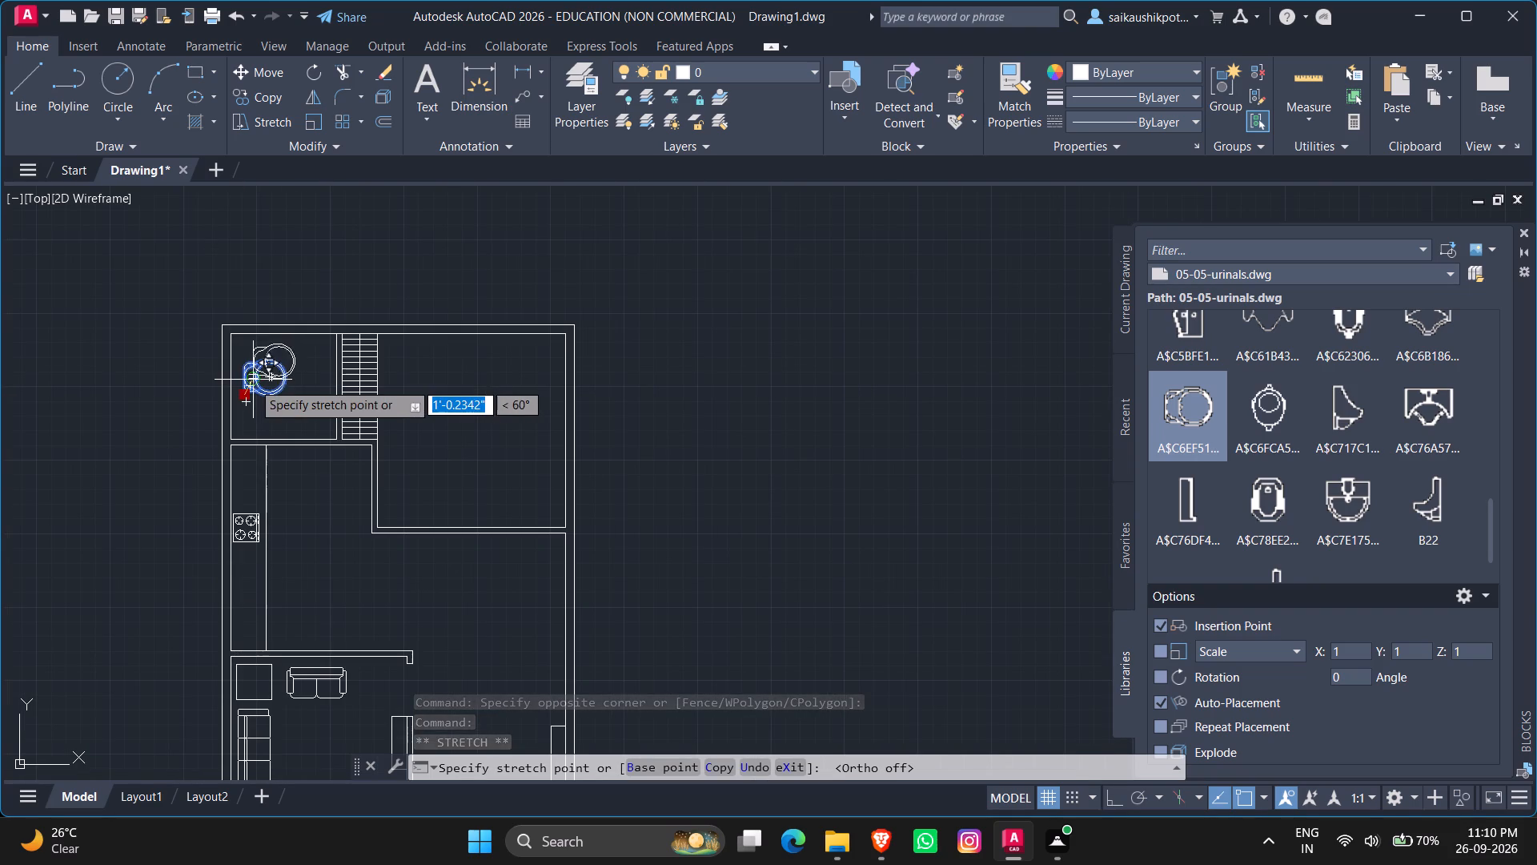
scroll(236, 395, "up", 2)
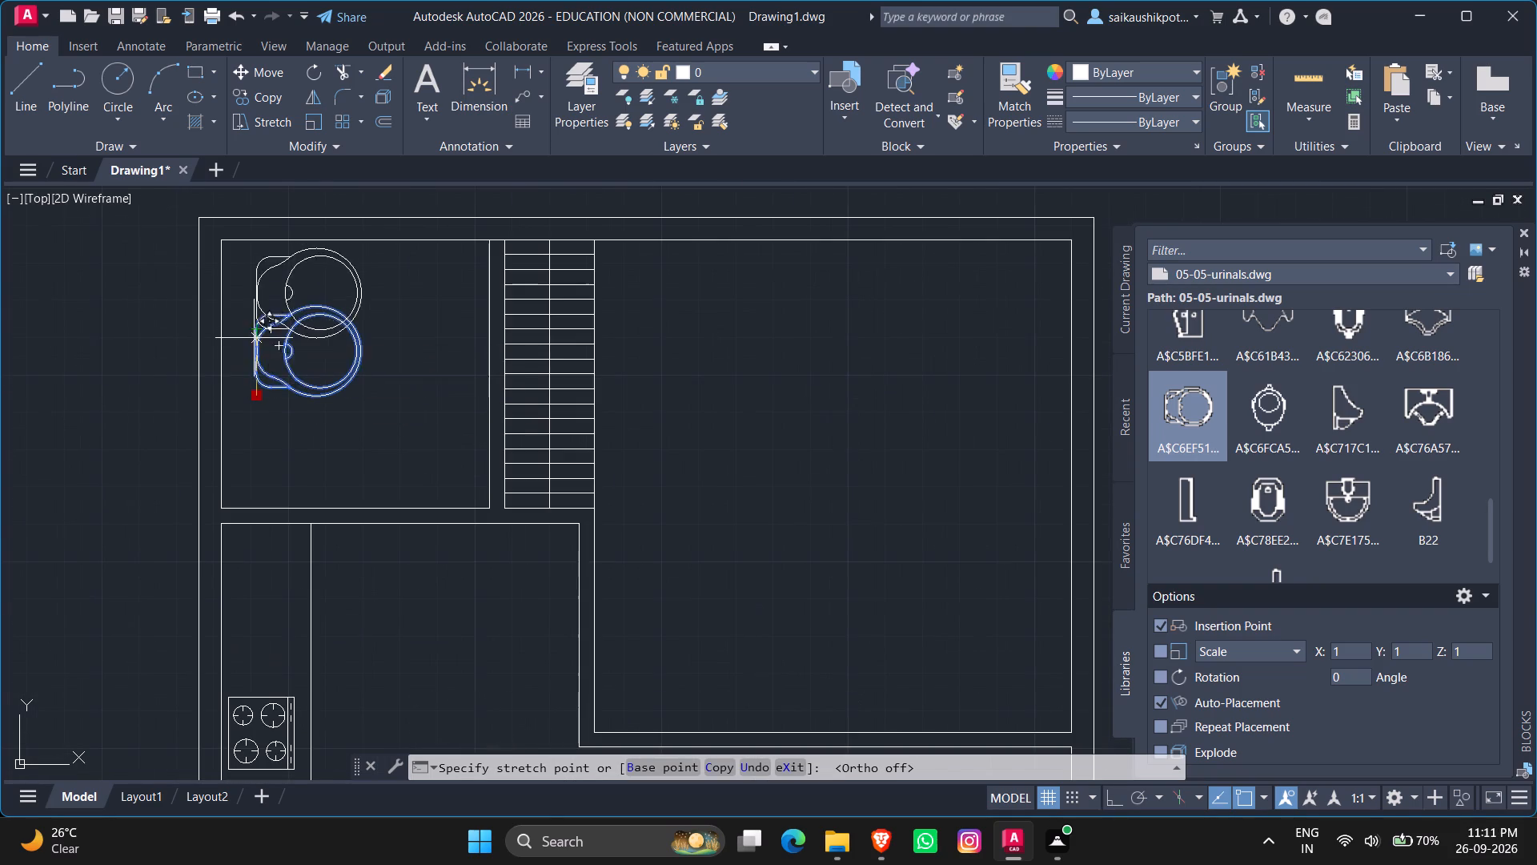
scroll(257, 357, "up", 2)
scroll(263, 392, "down", 1)
middle_click(263, 392)
middle_click_drag(263, 392, 533, 580)
scroll(625, 531, "down", 2)
scroll(626, 358, "up", 4)
scroll(612, 561, "up", 2)
scroll(608, 581, "down", 2)
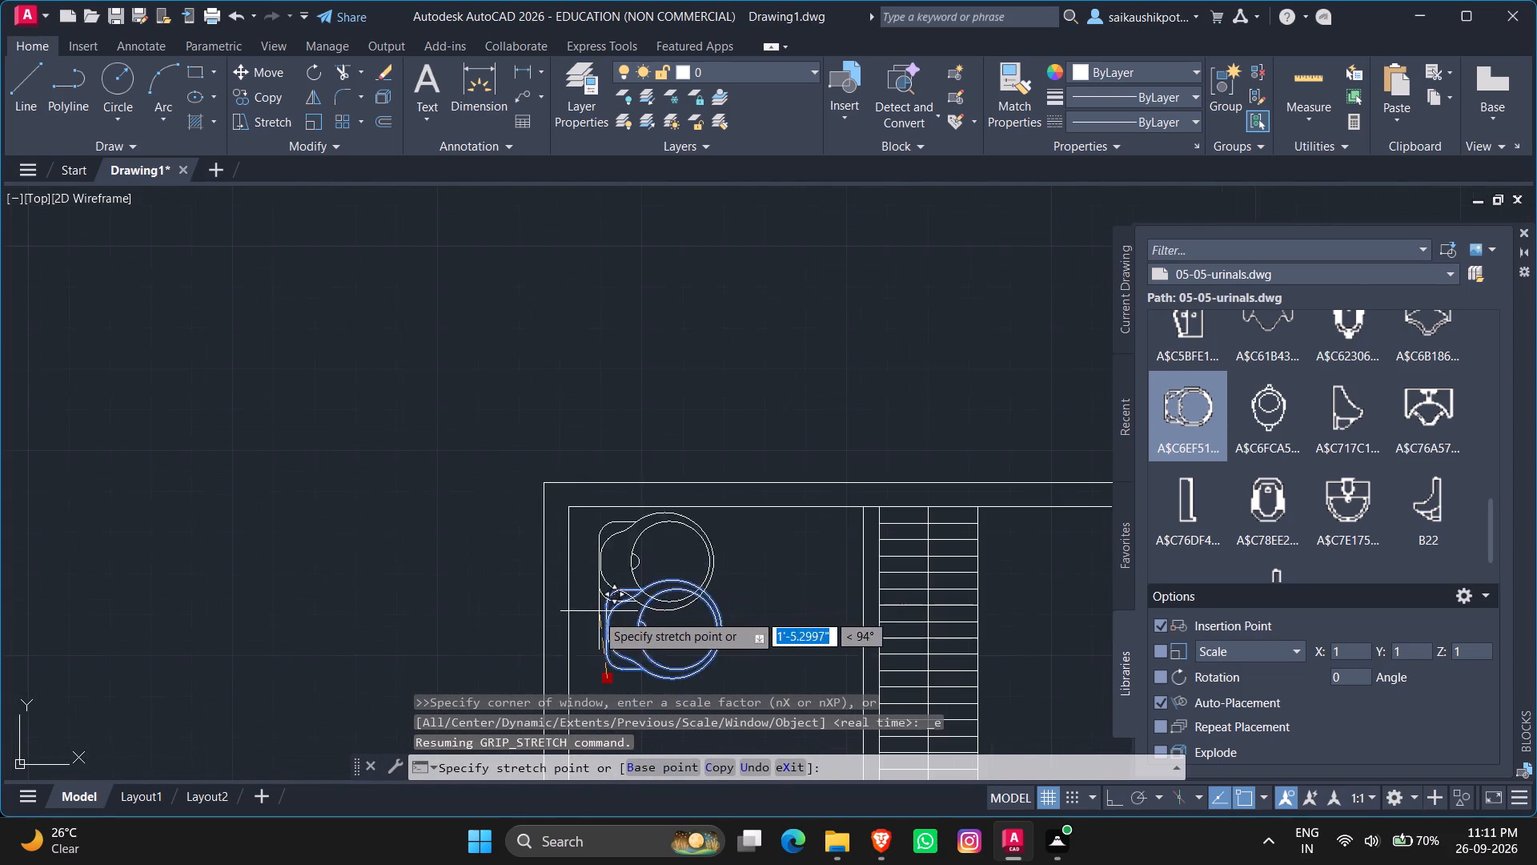
scroll(574, 621, "up", 2)
scroll(611, 567, "down", 3)
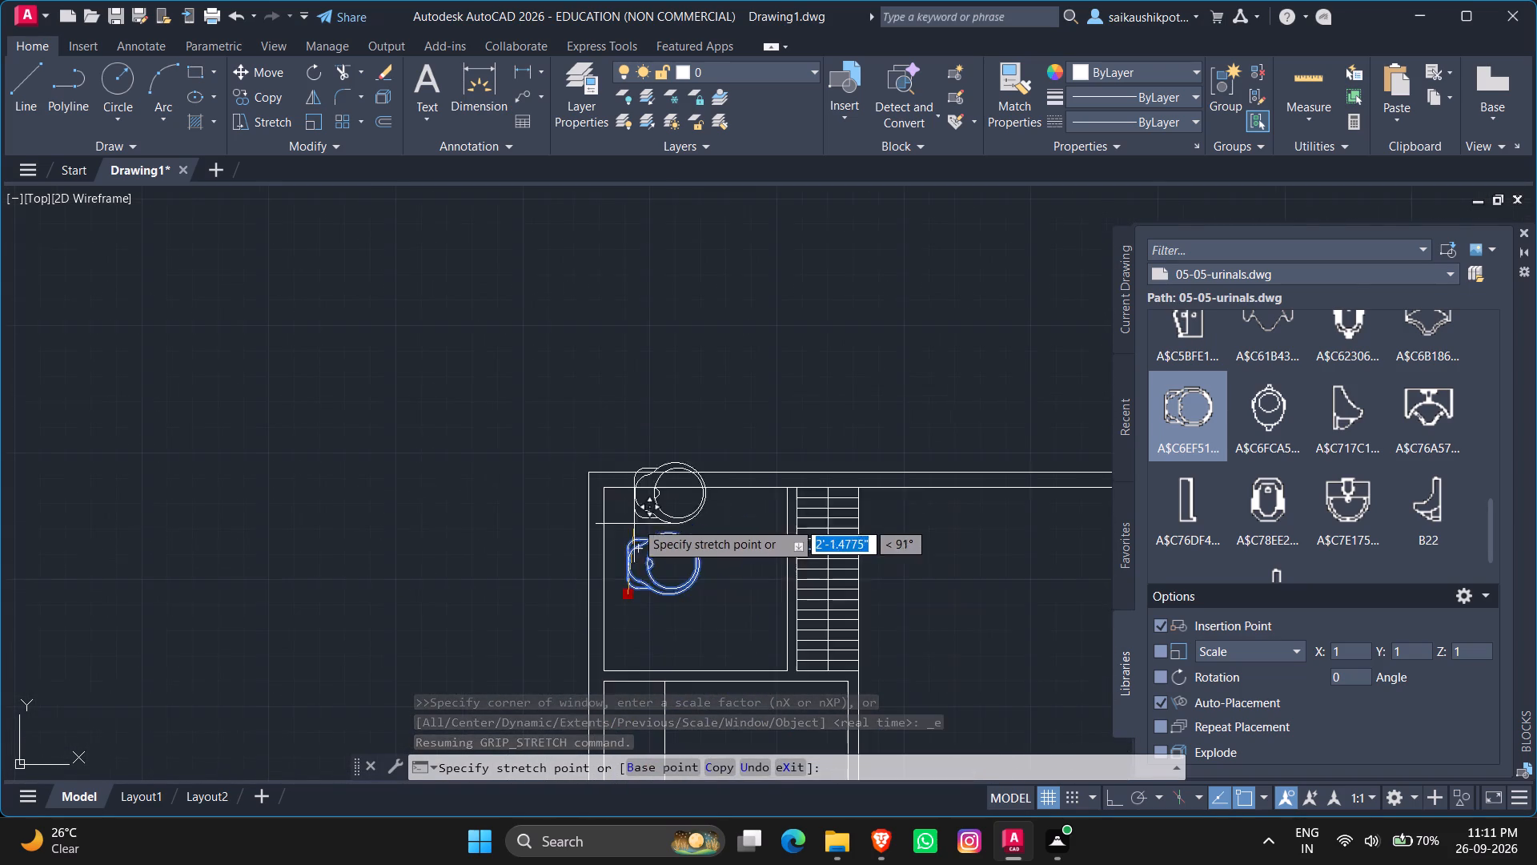
scroll(692, 473, "down", 2)
scroll(647, 509, "up", 5)
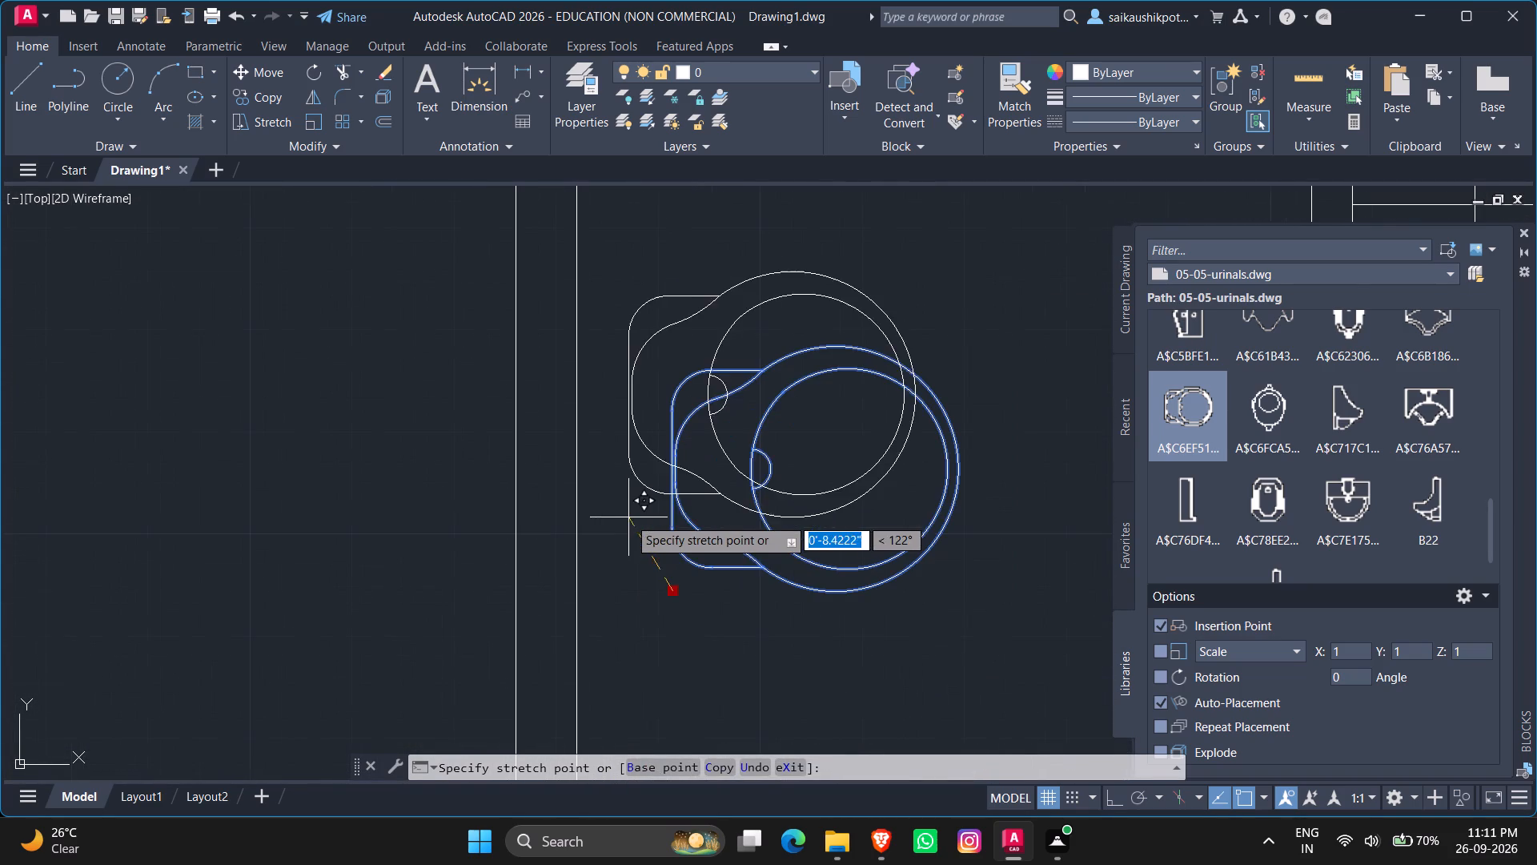
left_click(624, 444)
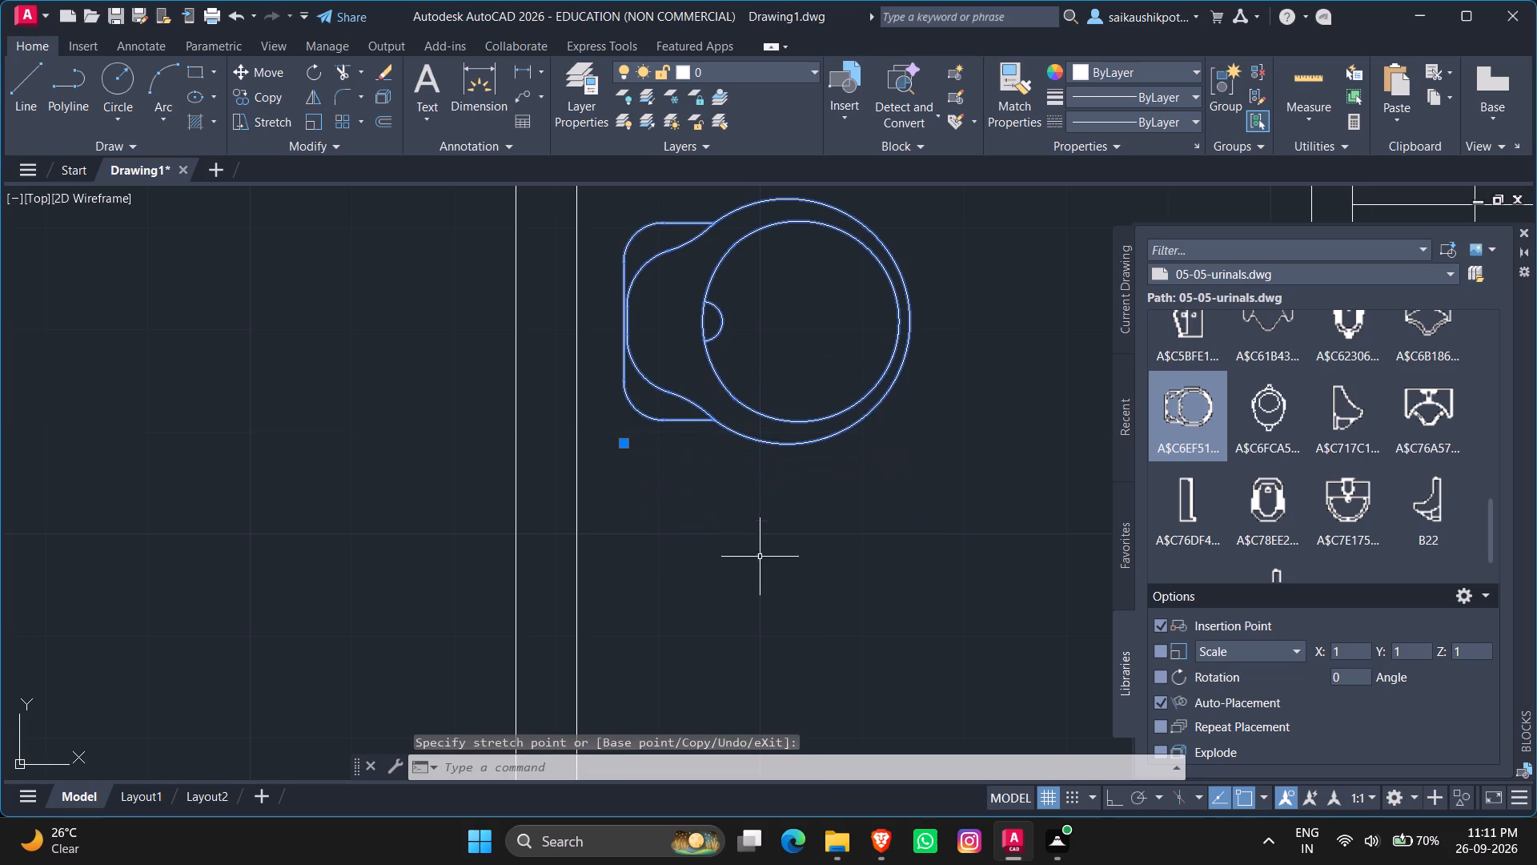
scroll(761, 581, "down", 2)
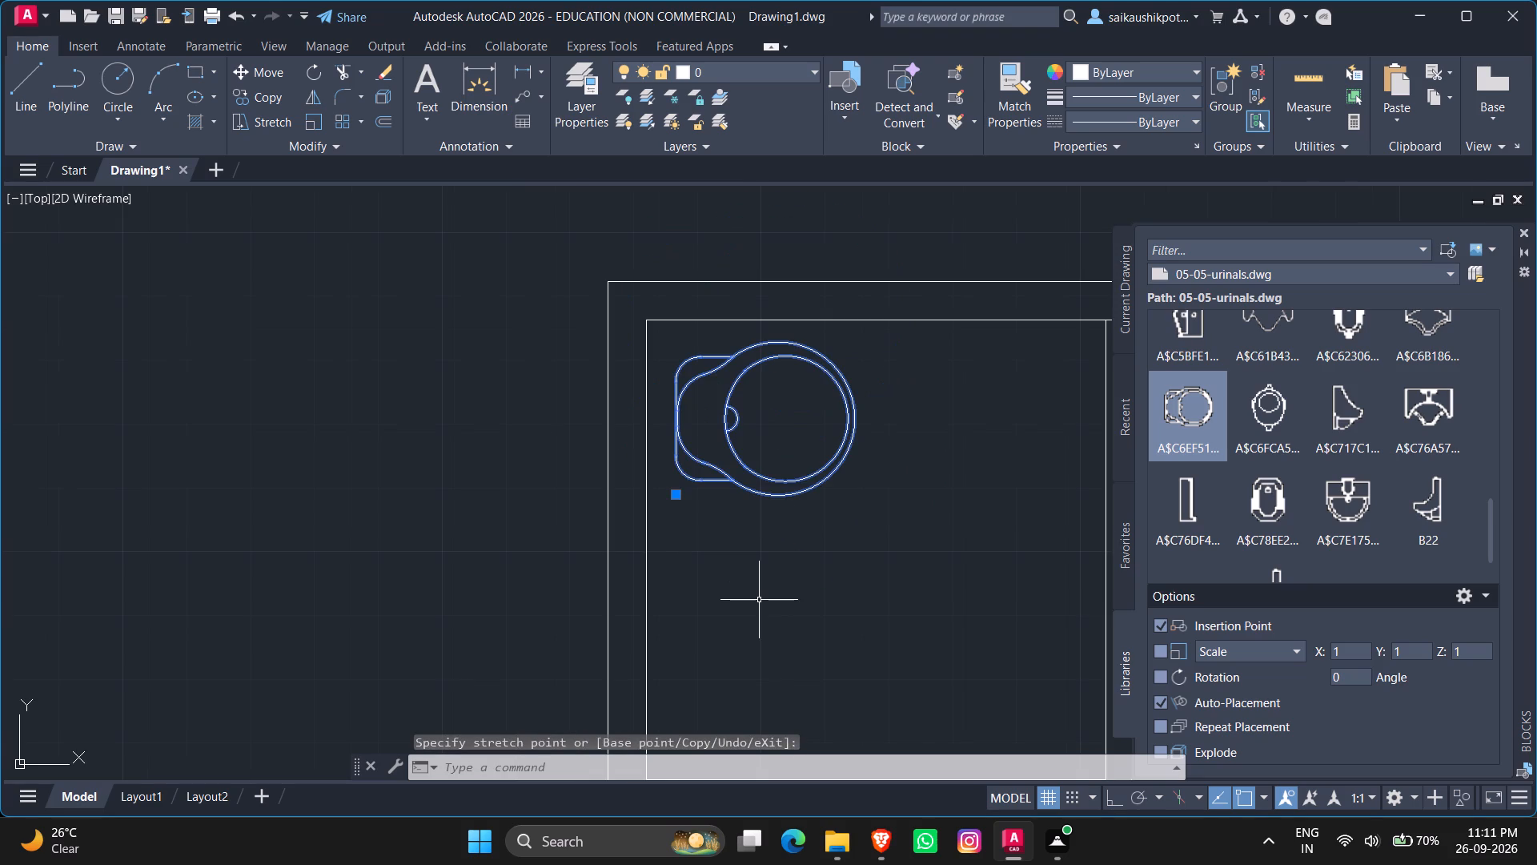
key("Escape")
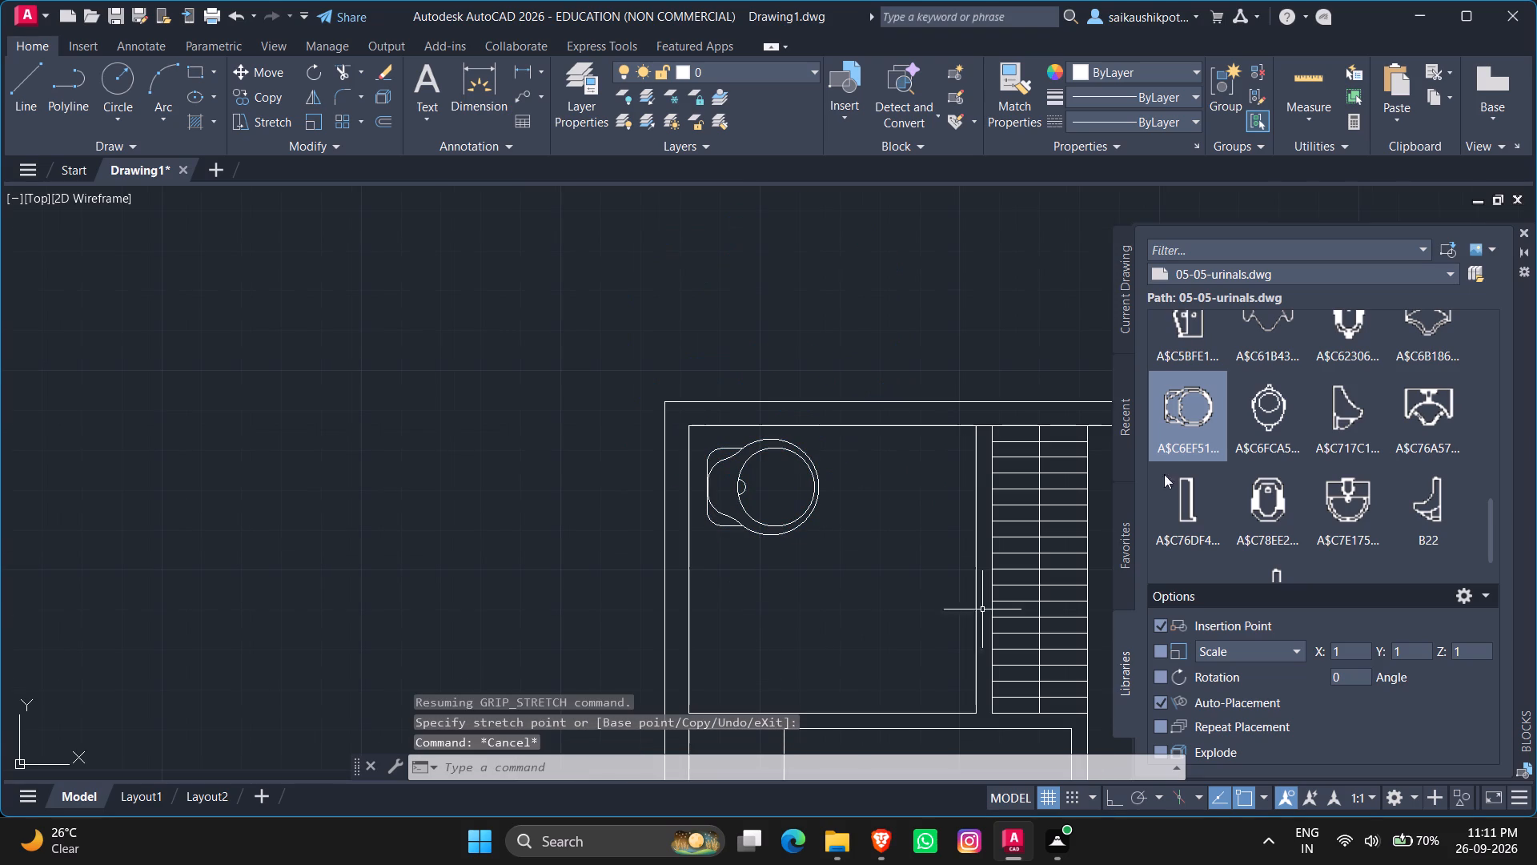
Look through the 06-01-cad-blocks-net-doors-plan and OFFICE FAMILY block libraries for further plan-view blocks.
left_click(1264, 281)
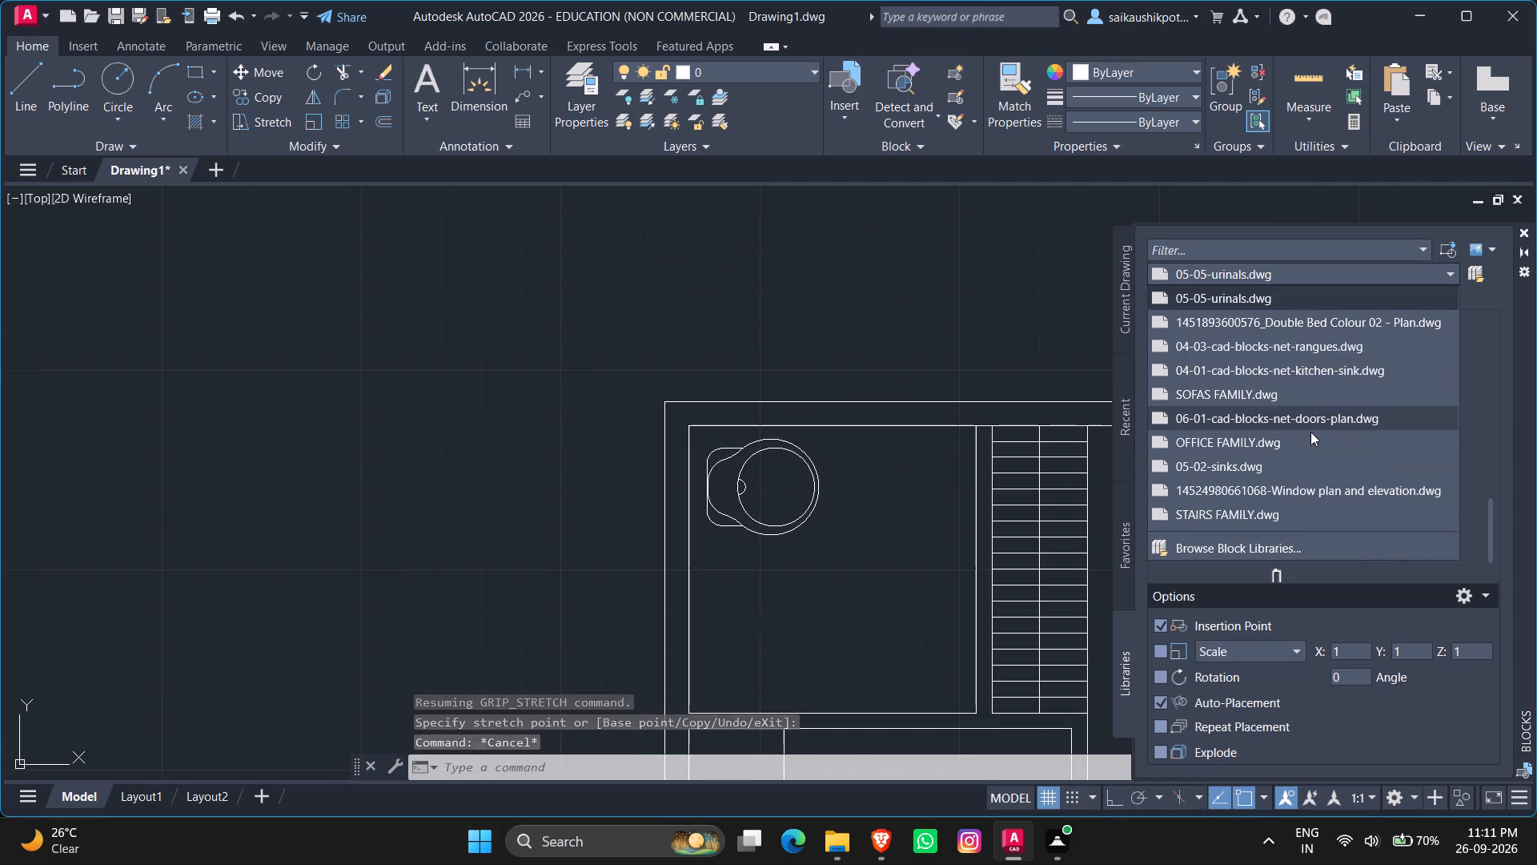
scroll(1306, 397, "up", 2)
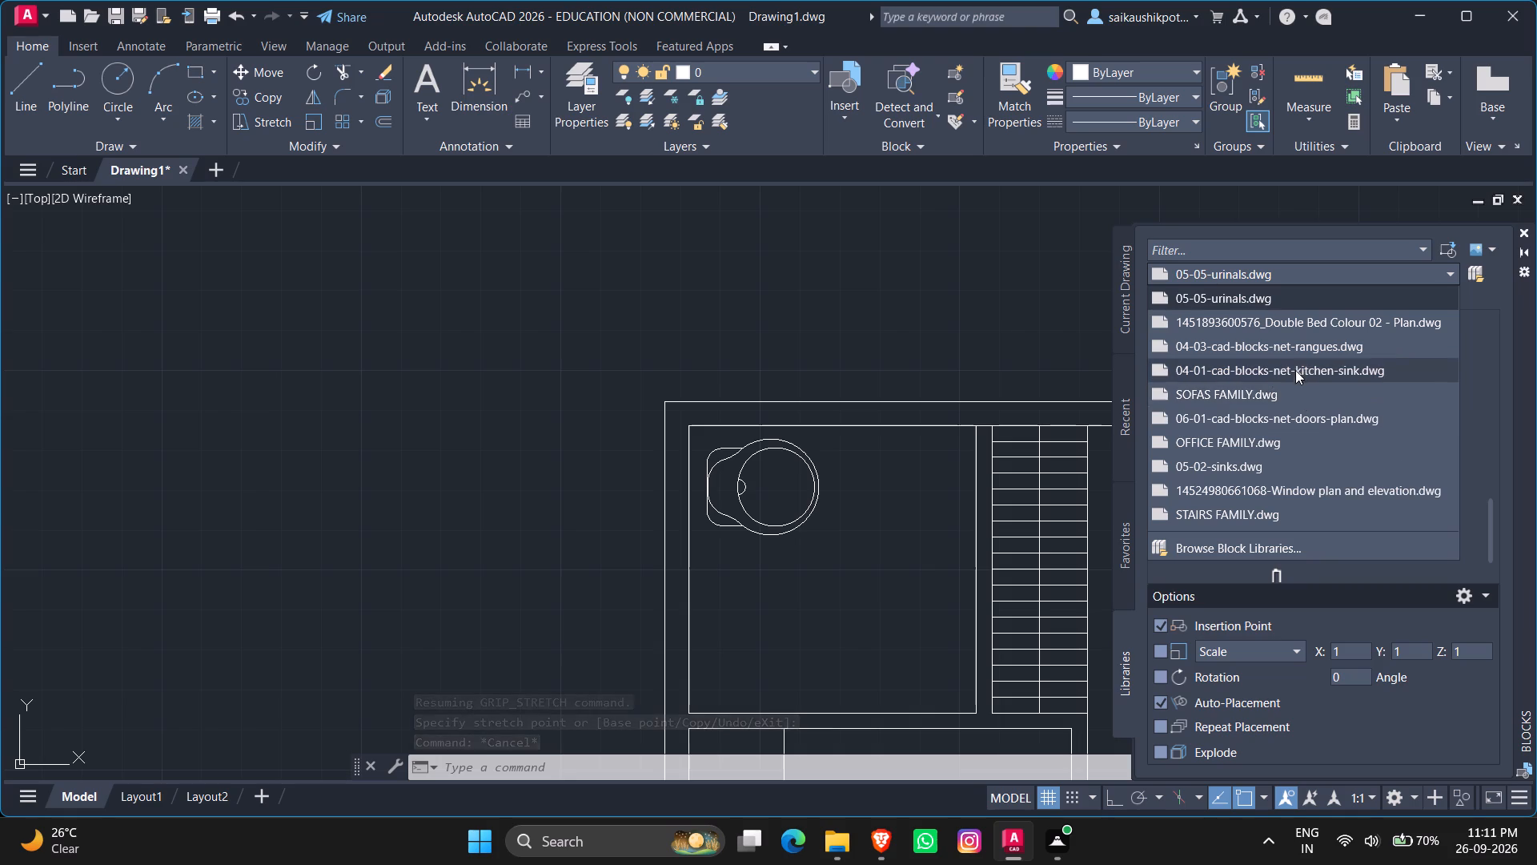
left_click(1308, 423)
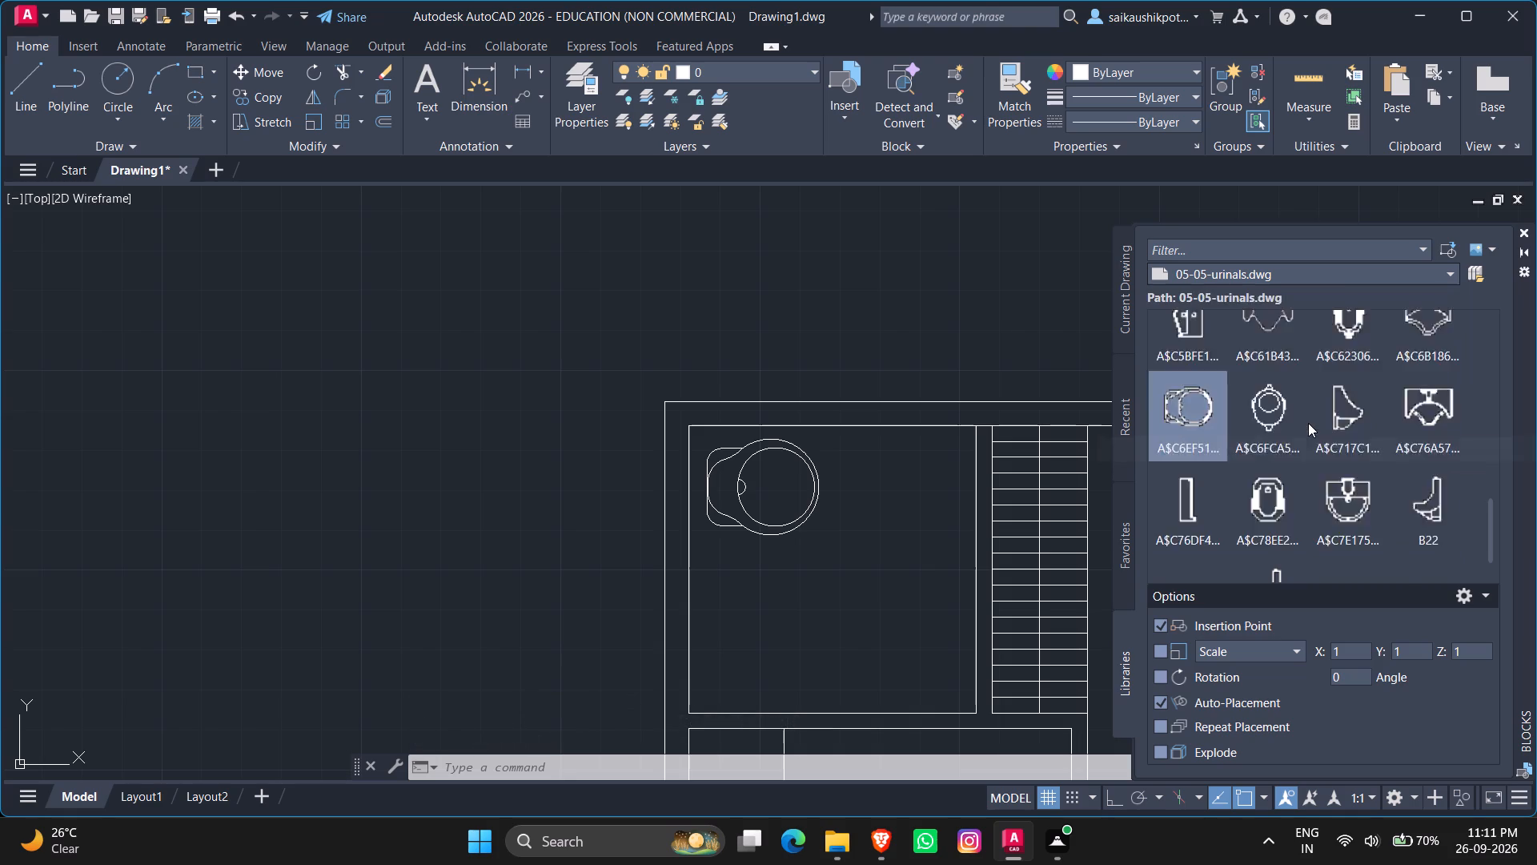
left_click(1263, 276)
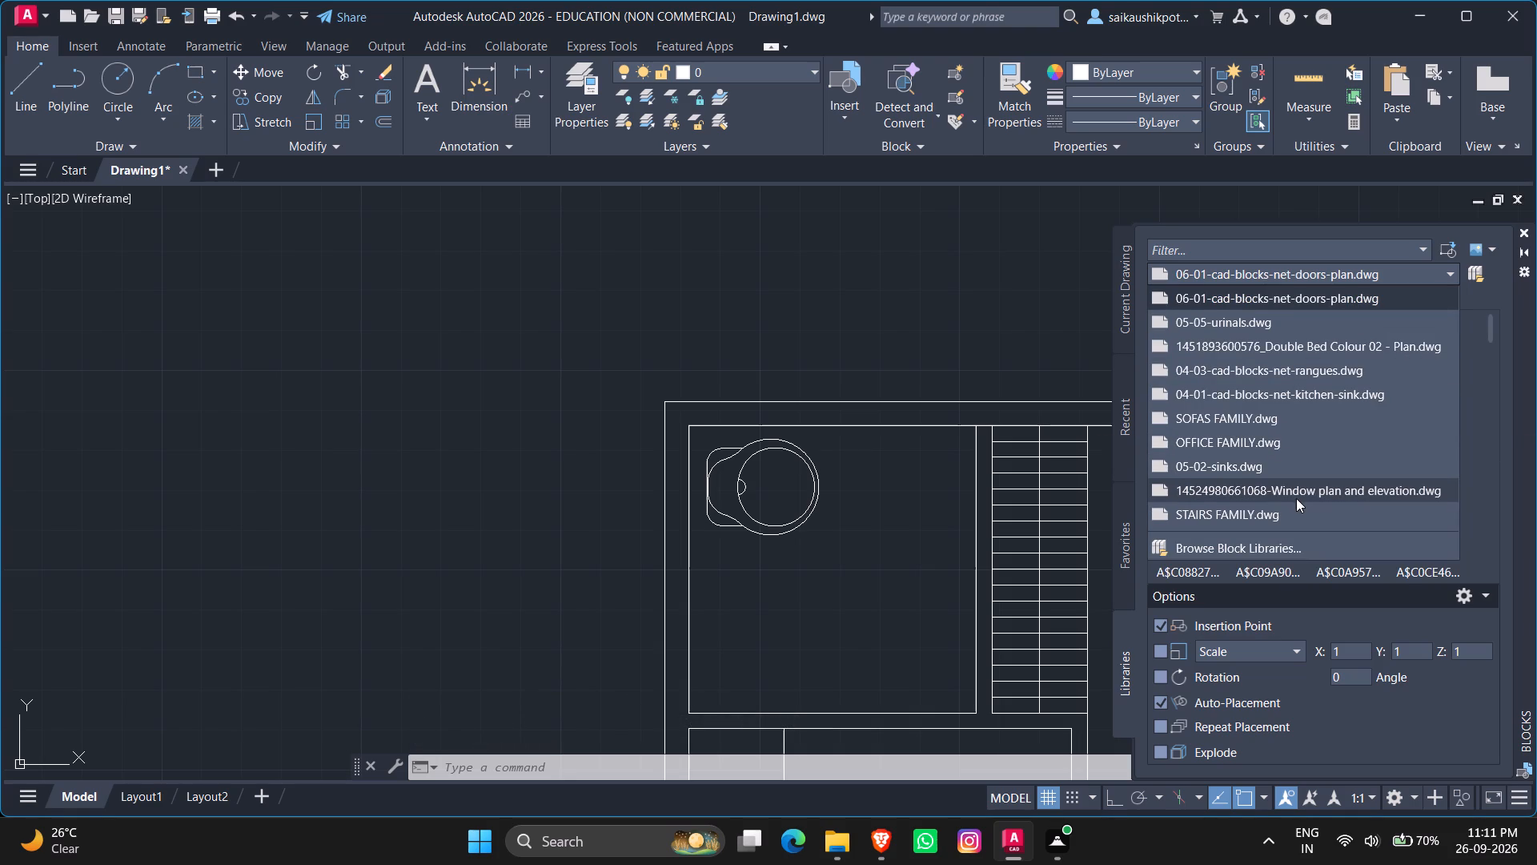
scroll(1283, 454, "up", 2)
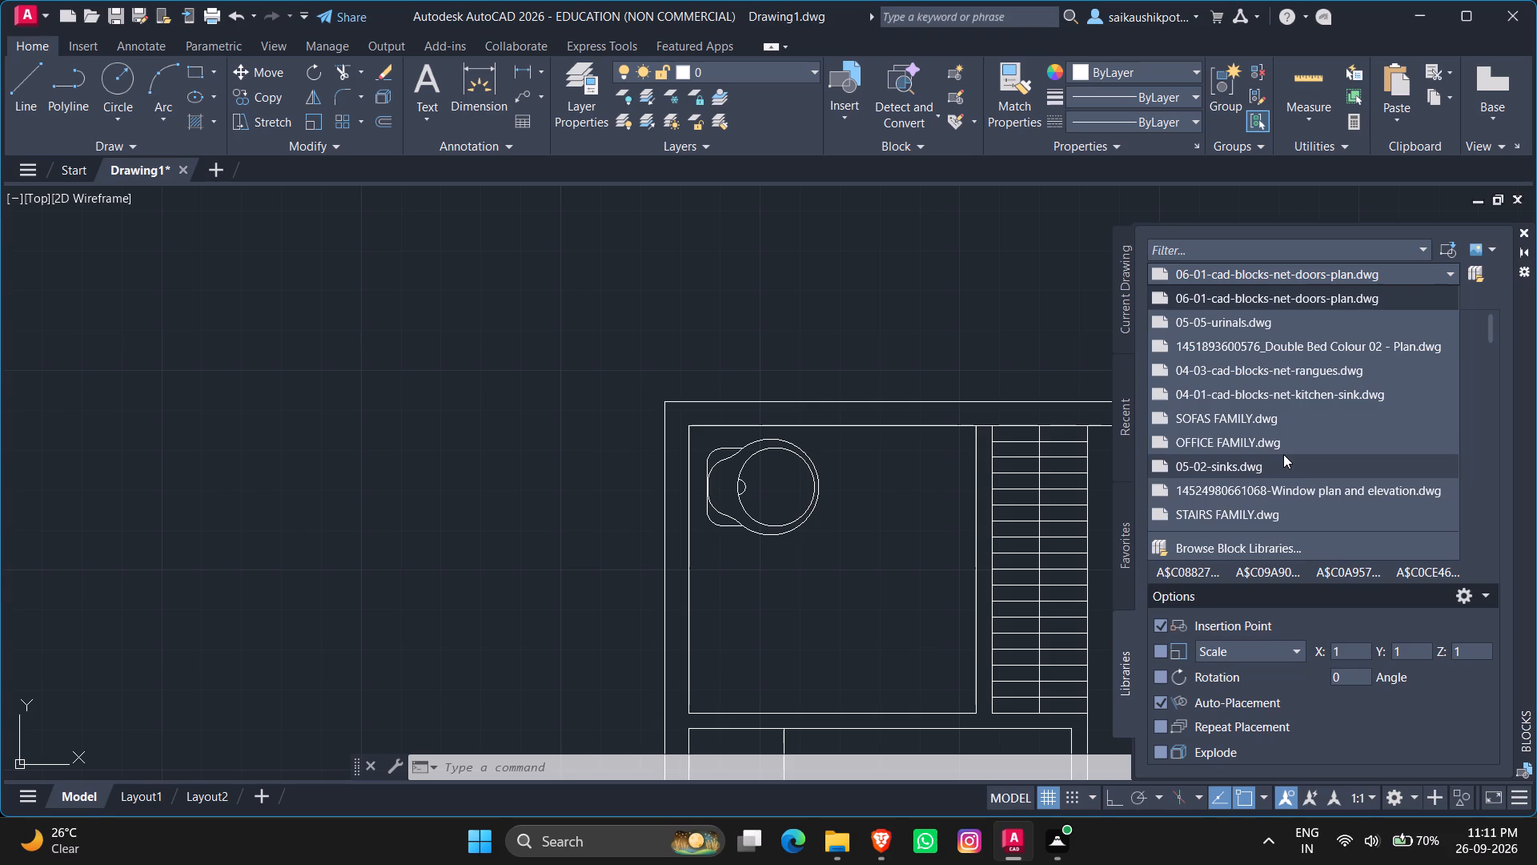
left_click(1267, 435)
scroll(1270, 410, "down", 3)
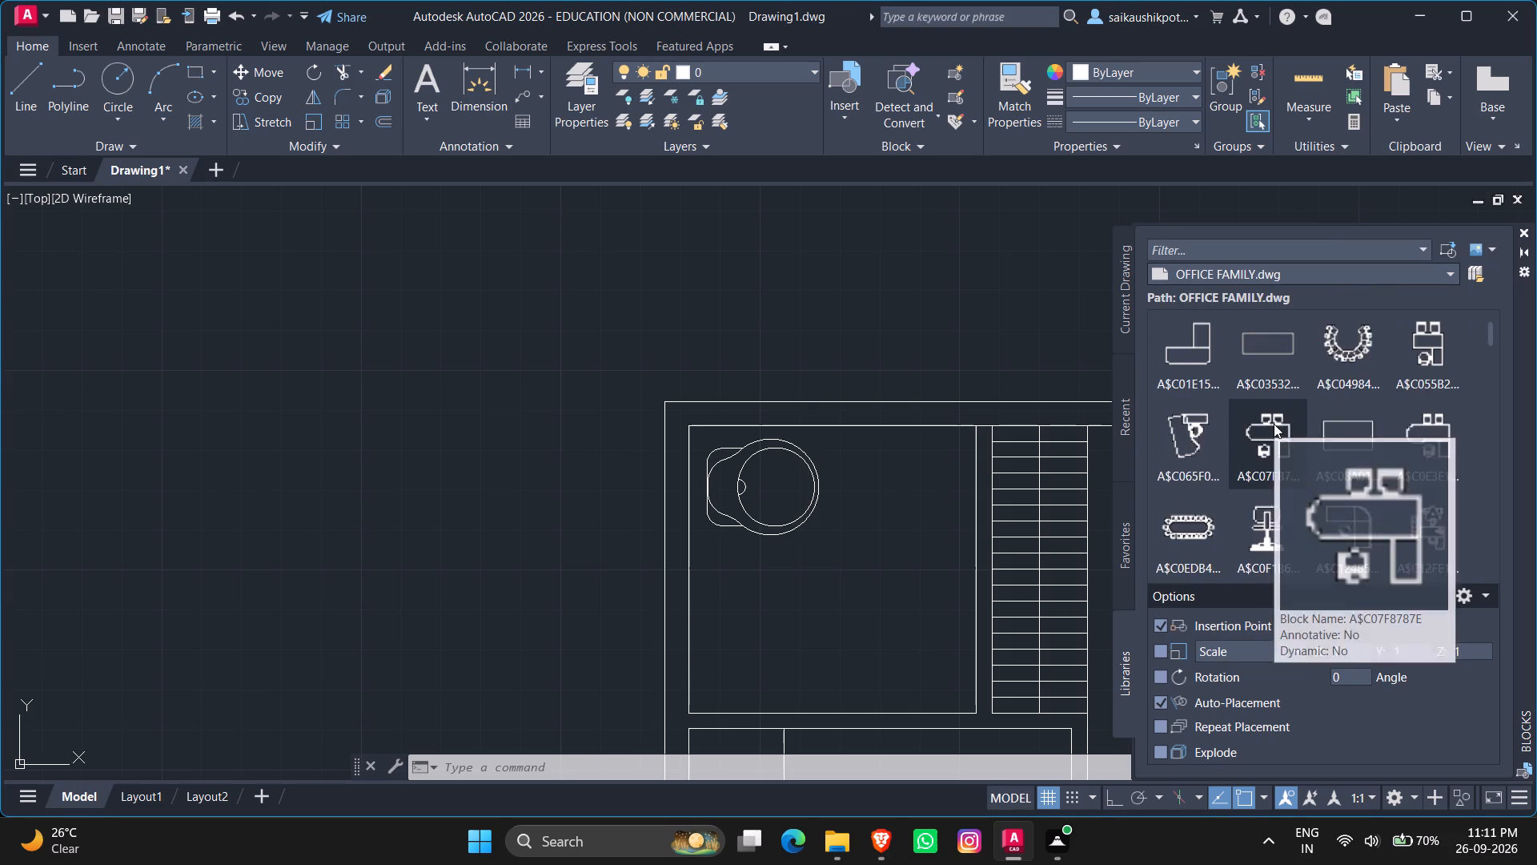
scroll(1274, 424, "down", 12)
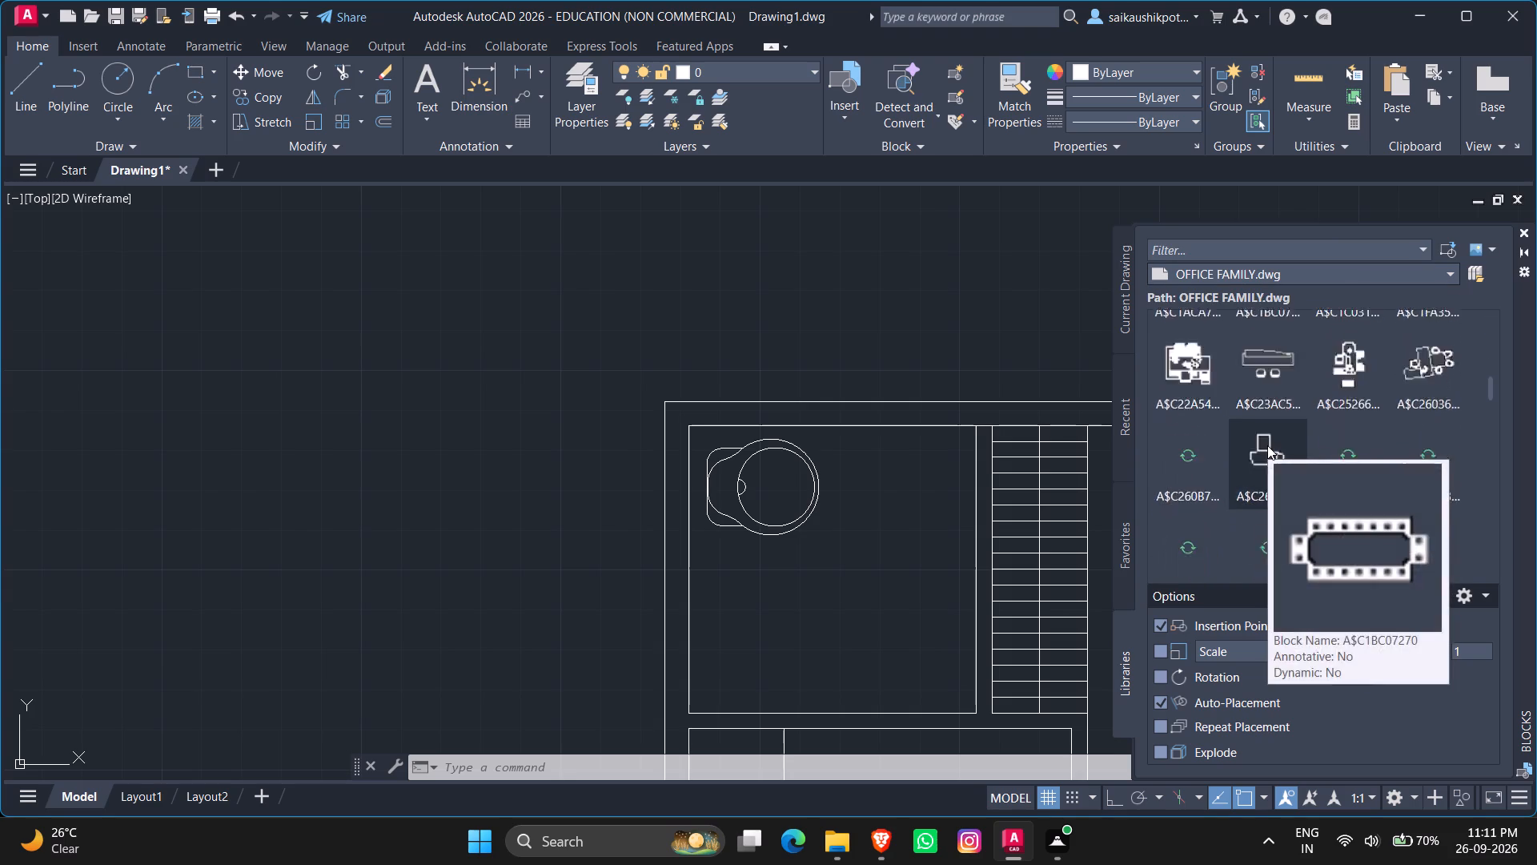
scroll(1267, 445, "down", 16)
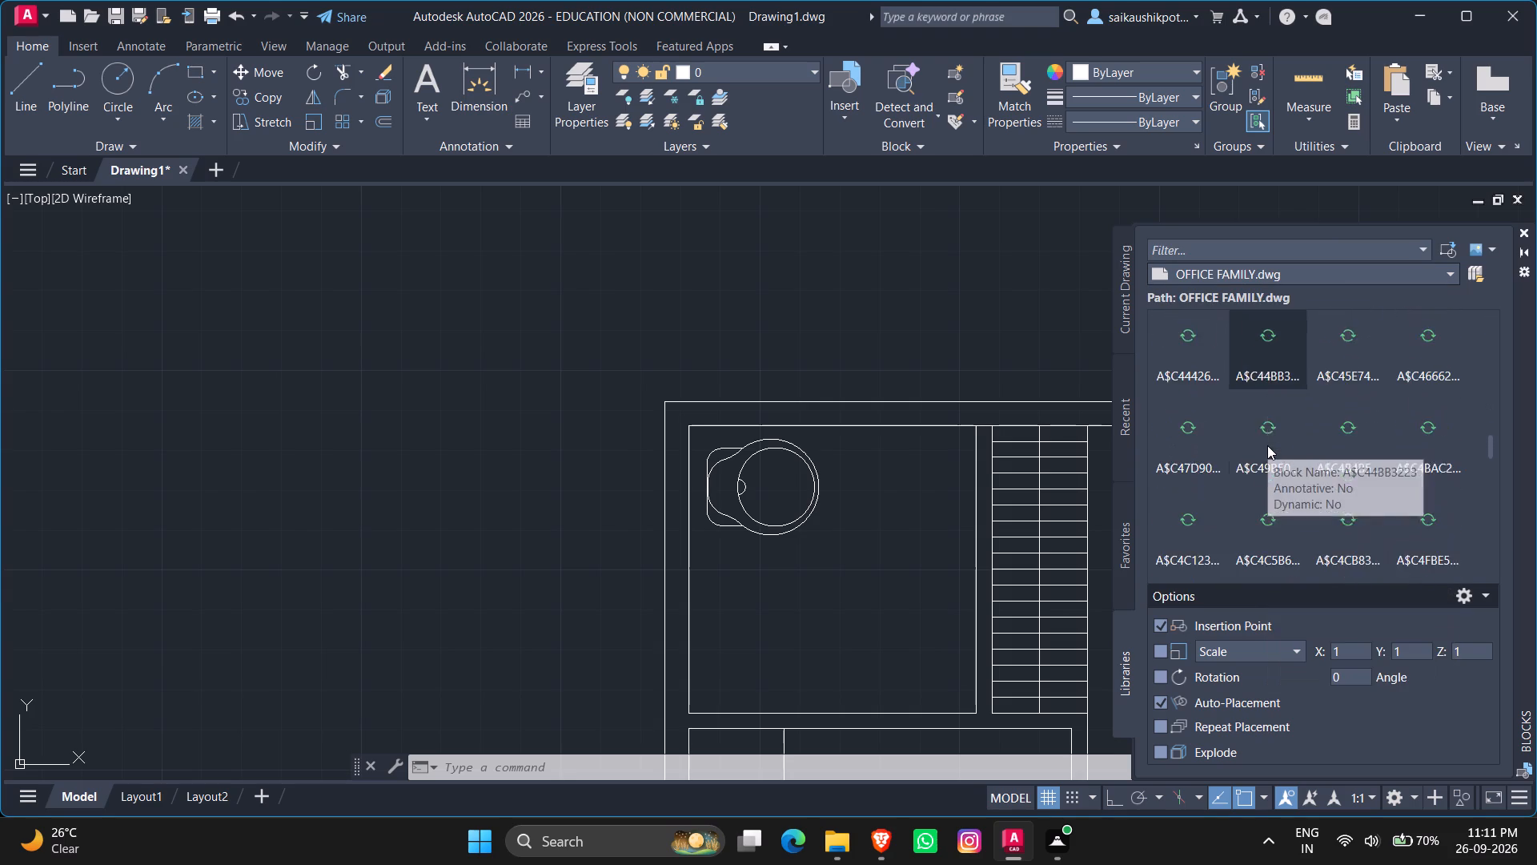
scroll(1267, 445, "down", 15)
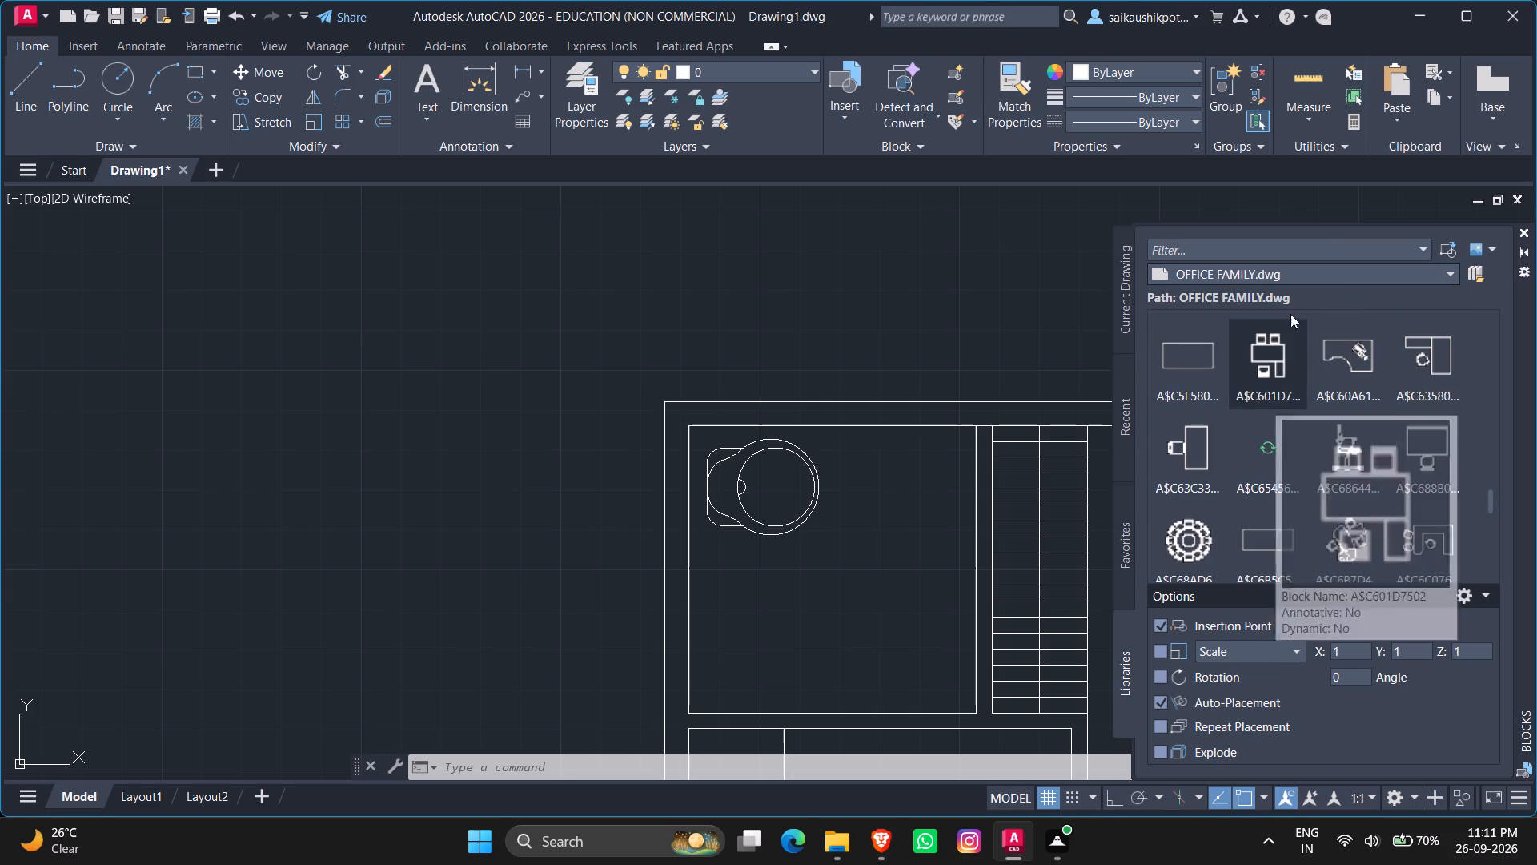
Check the double-bed block library and the list of available libraries for another block source.
left_click(1274, 280)
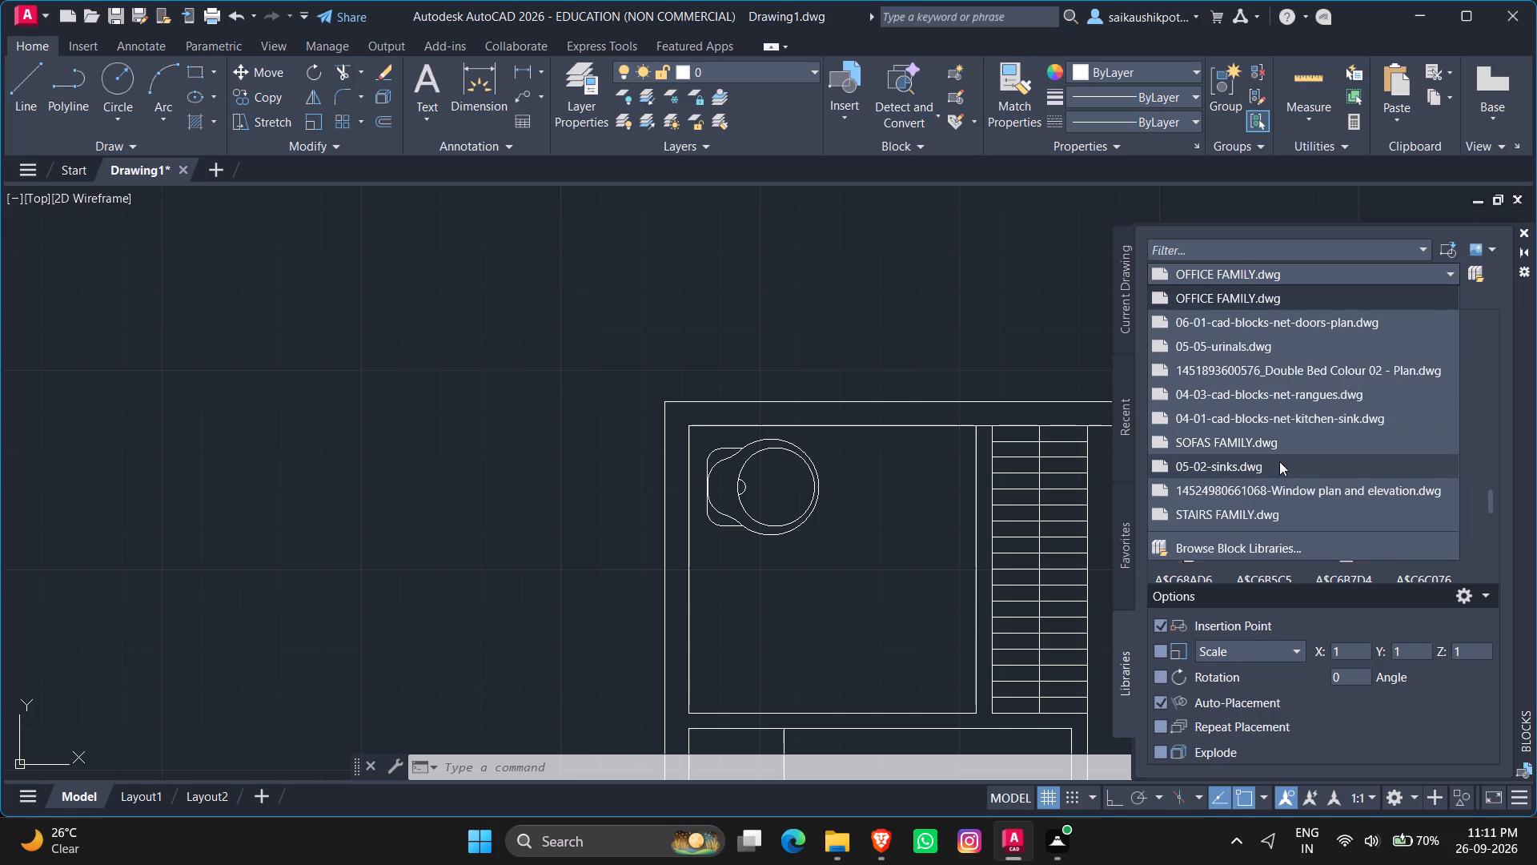
scroll(1277, 469, "up", 3)
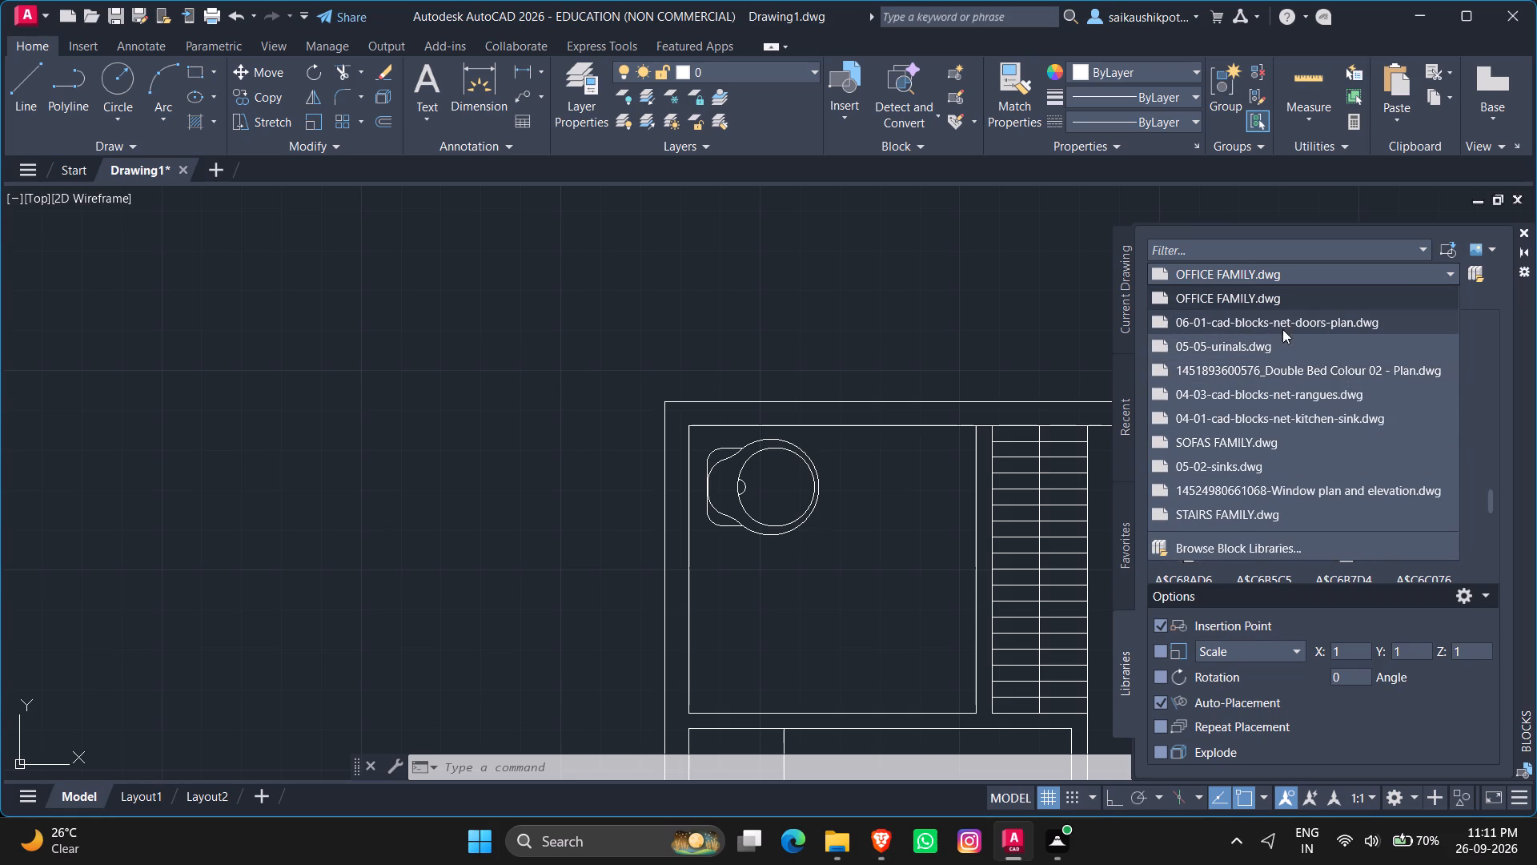
scroll(1290, 452, "down", 6)
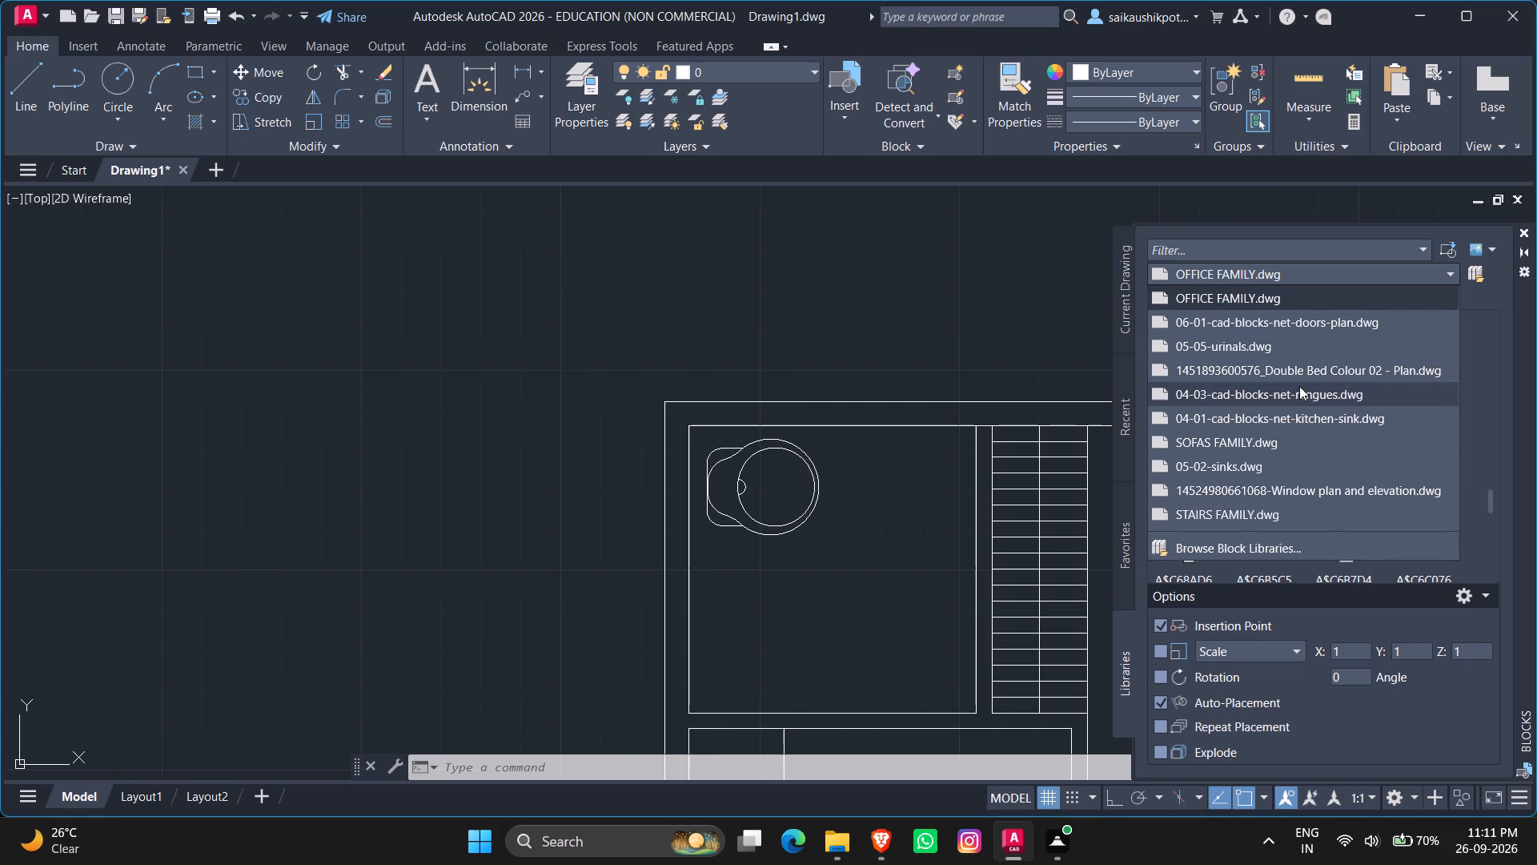
left_click(1300, 376)
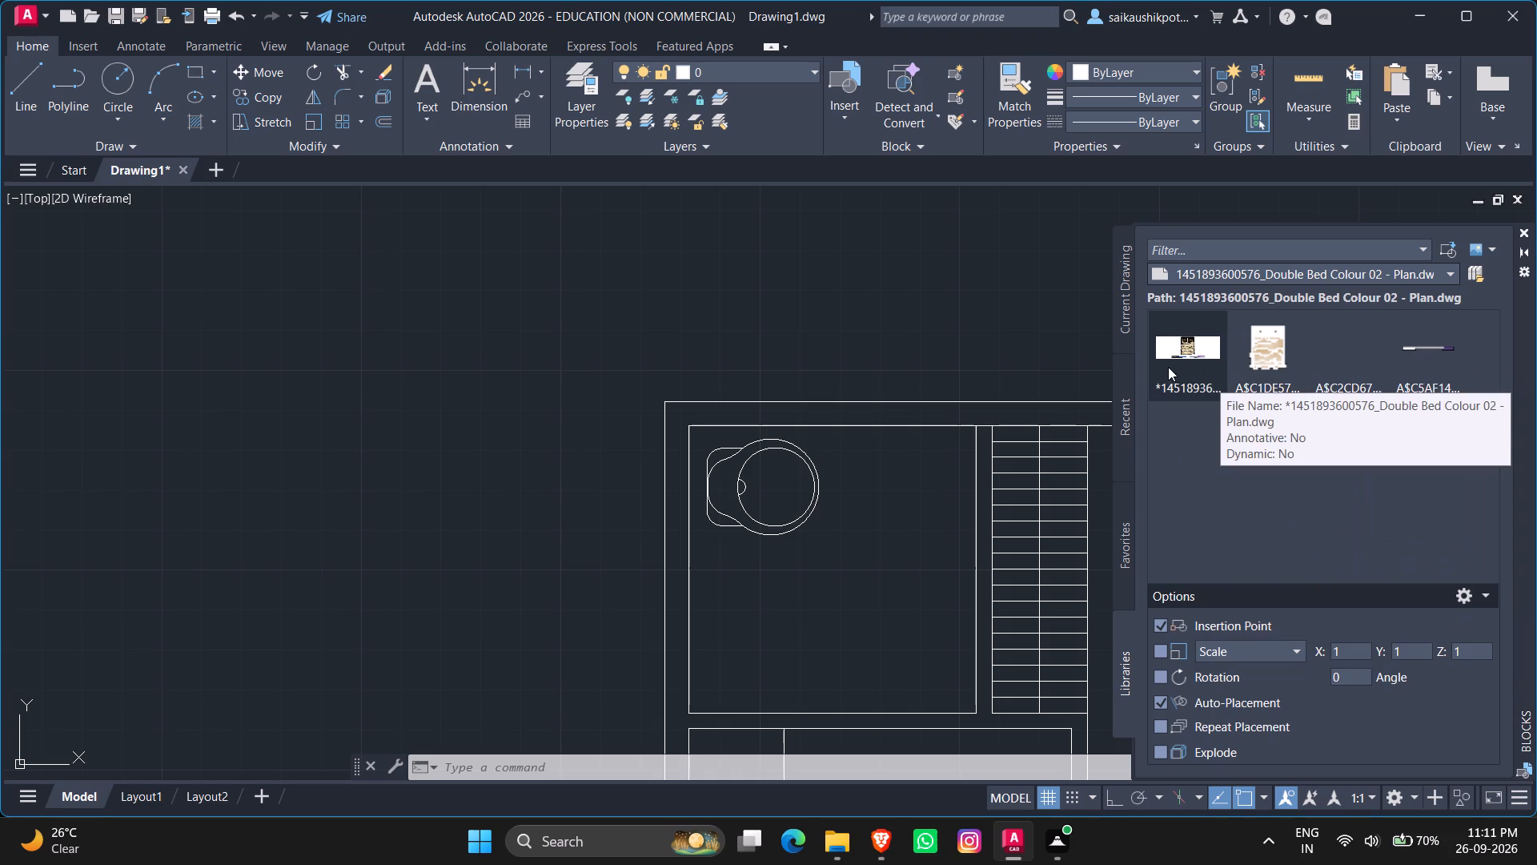
left_click(1259, 276)
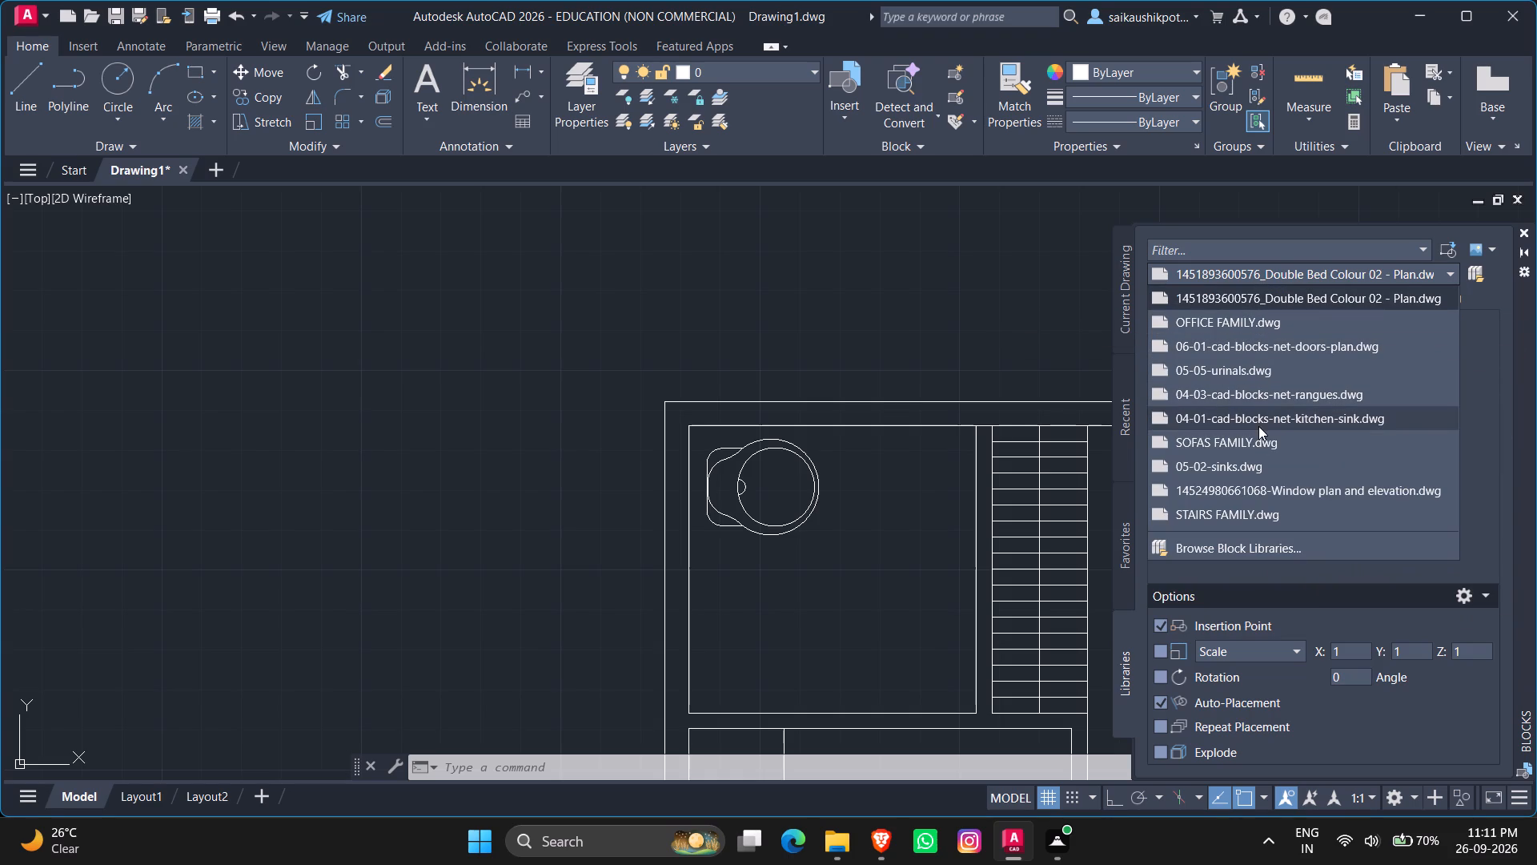
scroll(1256, 508, "down", 3)
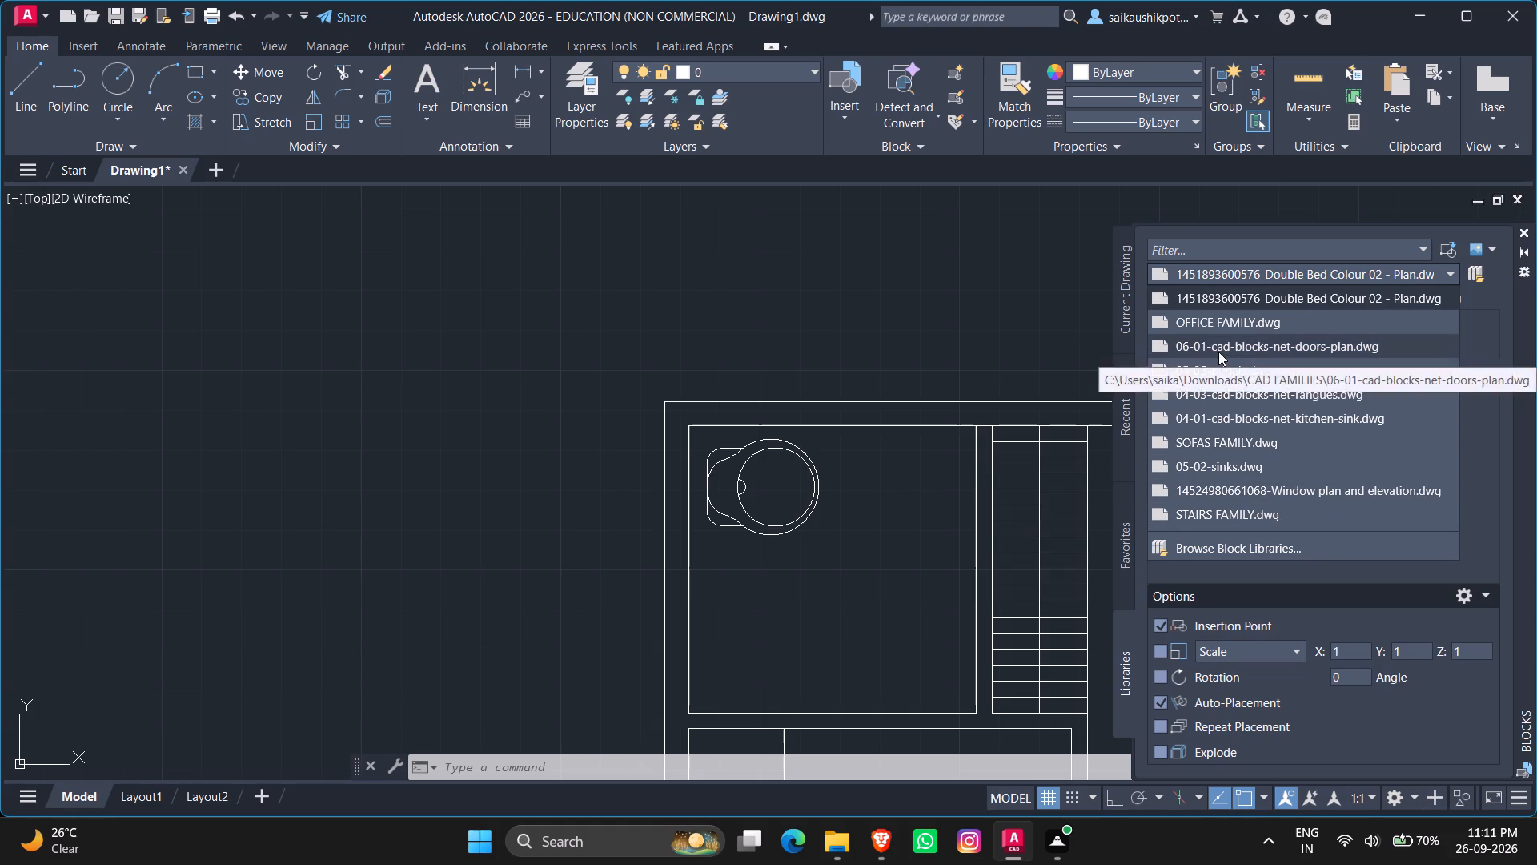
scroll(1224, 340, "down", 3)
scroll(1224, 340, "up", 2)
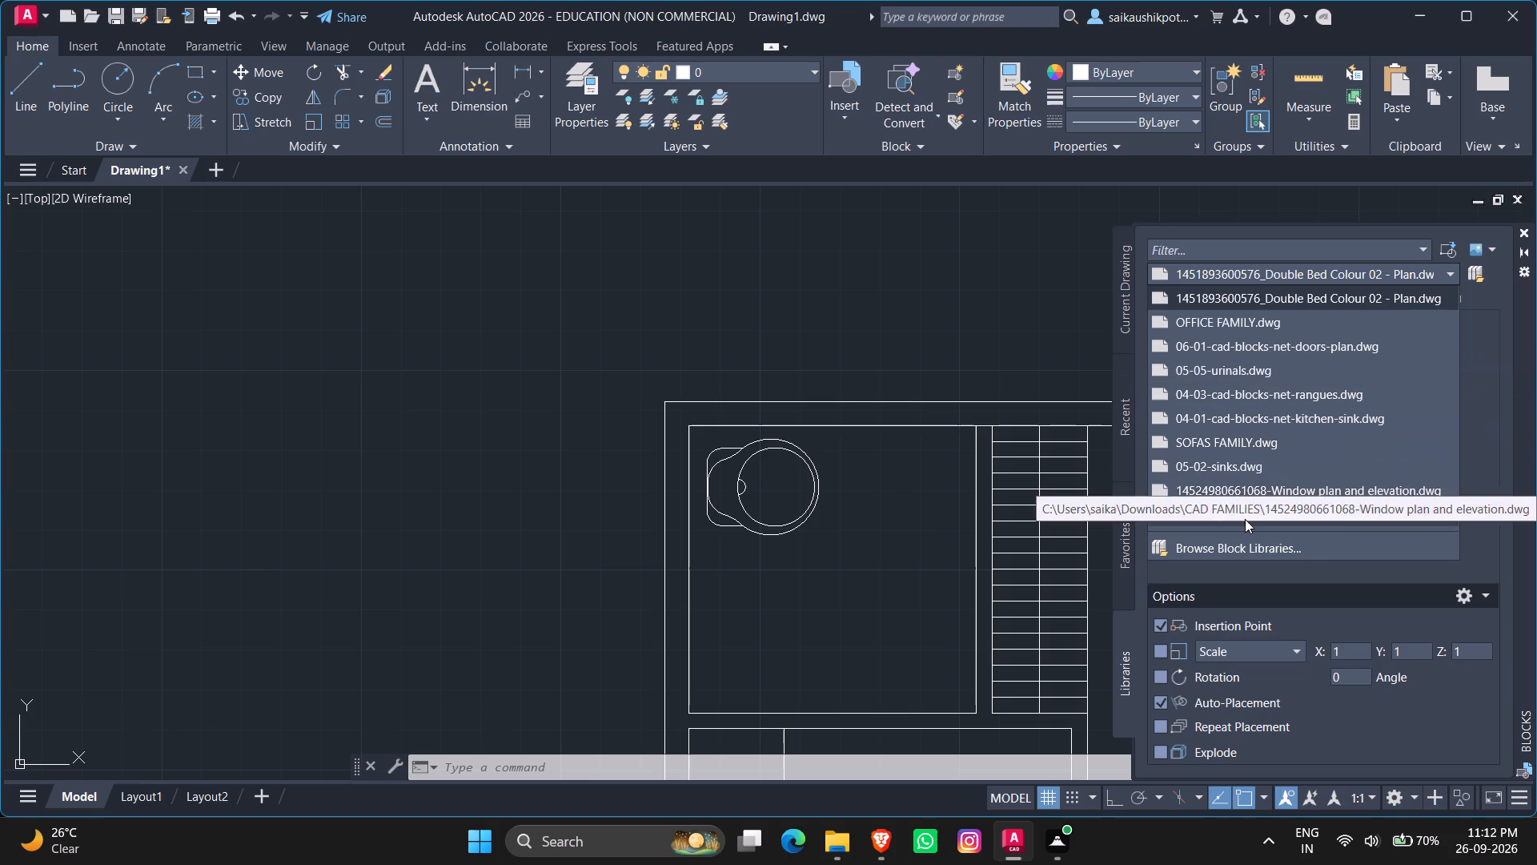
scroll(1245, 519, "down", 3)
scroll(1206, 335, "up", 14)
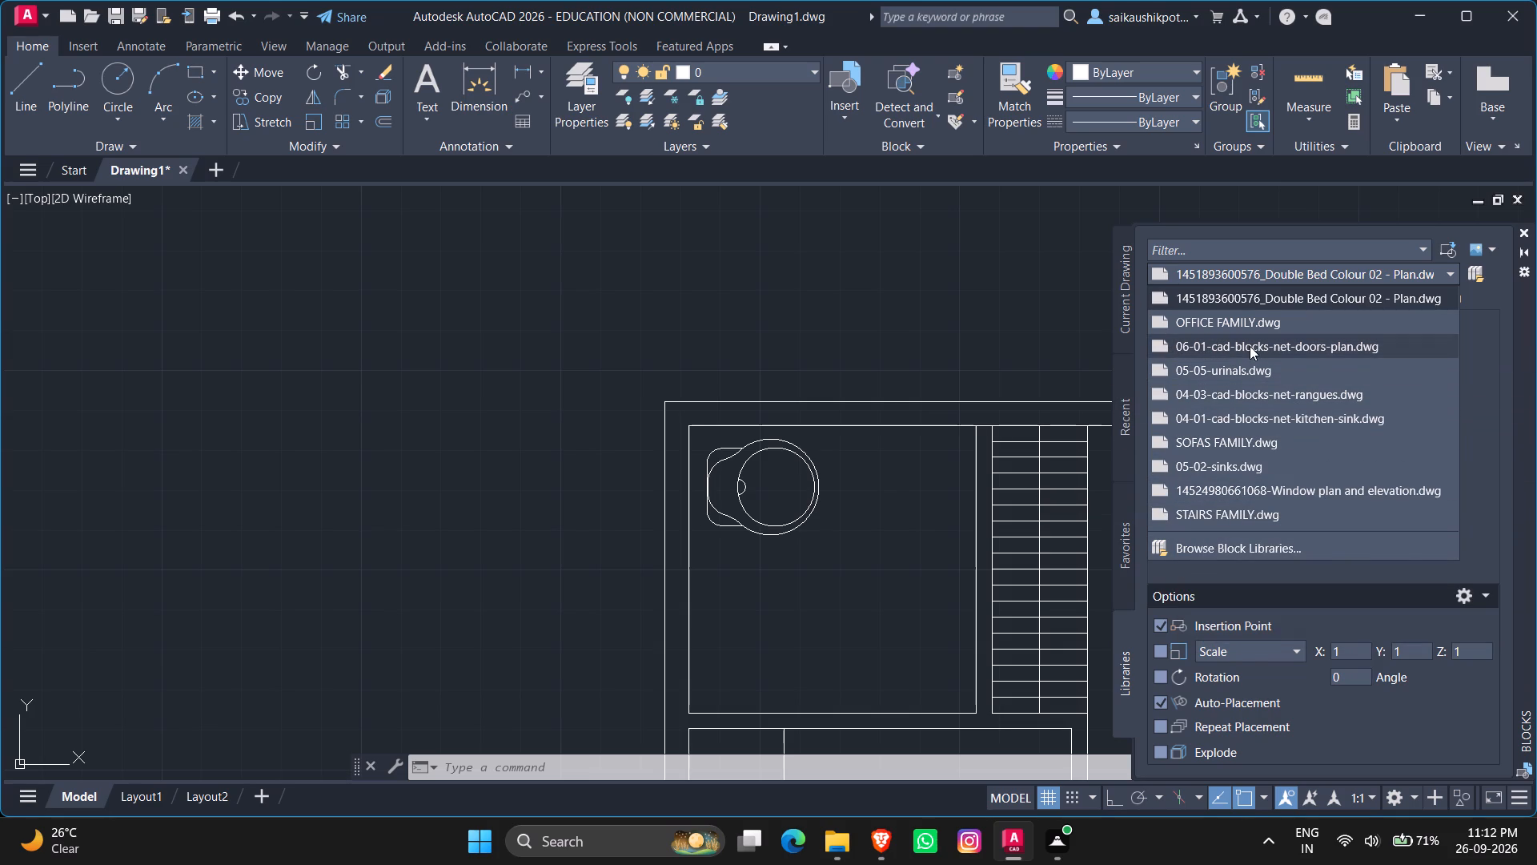
left_click(889, 279)
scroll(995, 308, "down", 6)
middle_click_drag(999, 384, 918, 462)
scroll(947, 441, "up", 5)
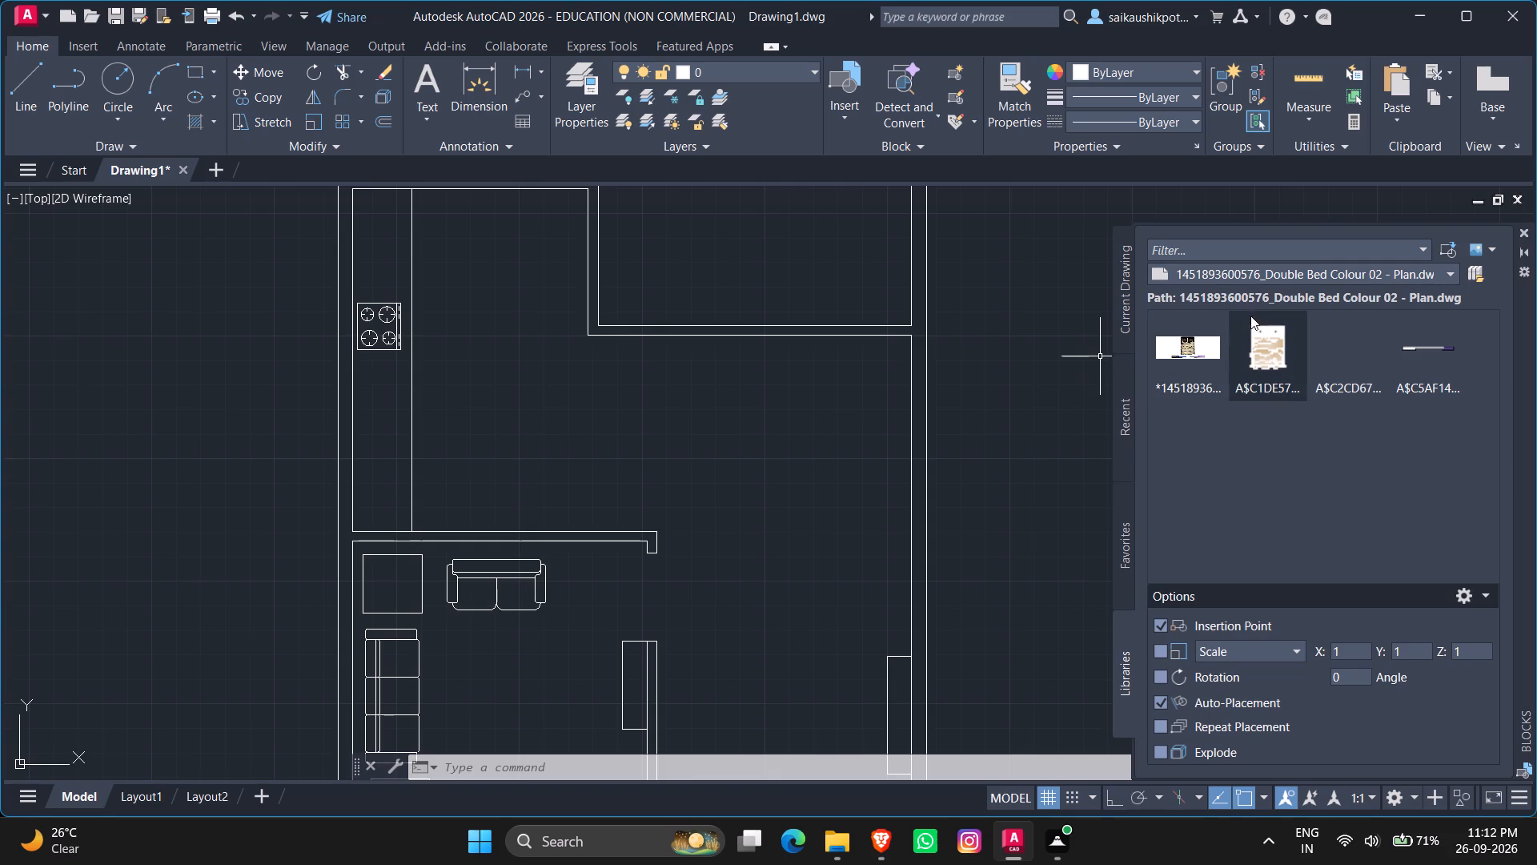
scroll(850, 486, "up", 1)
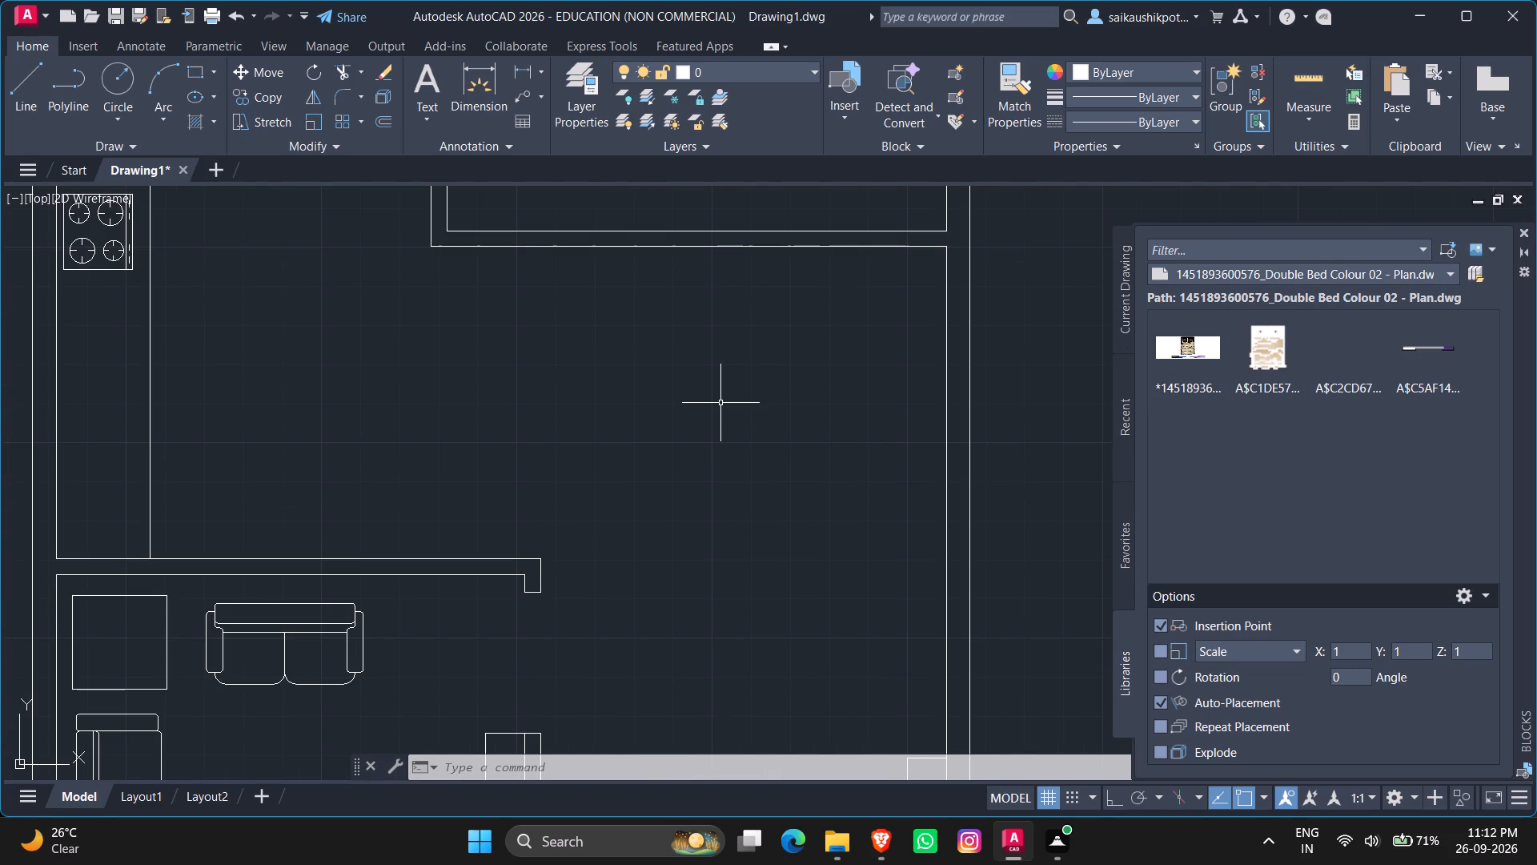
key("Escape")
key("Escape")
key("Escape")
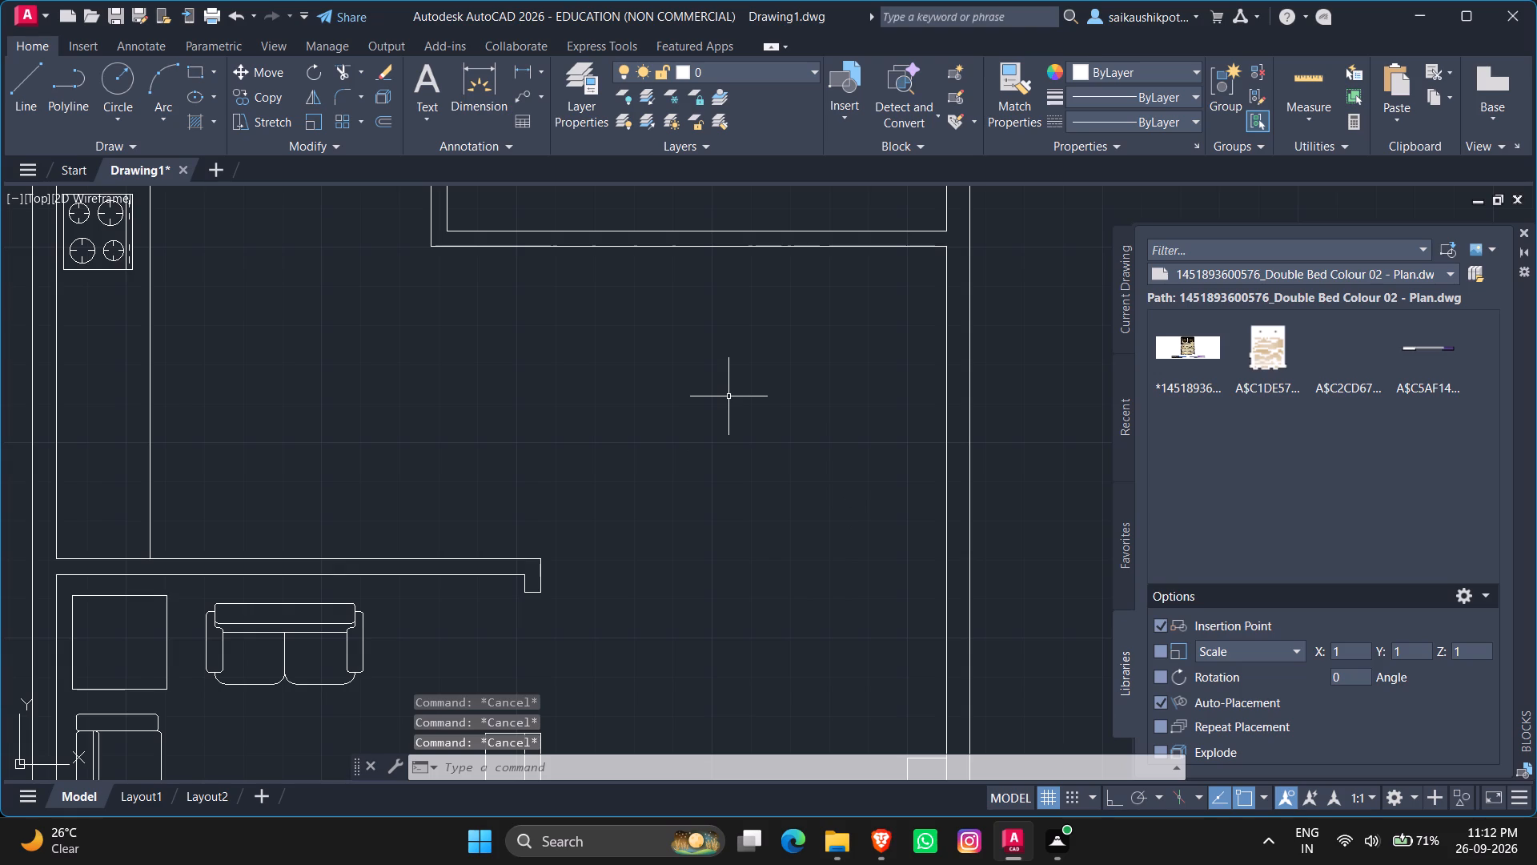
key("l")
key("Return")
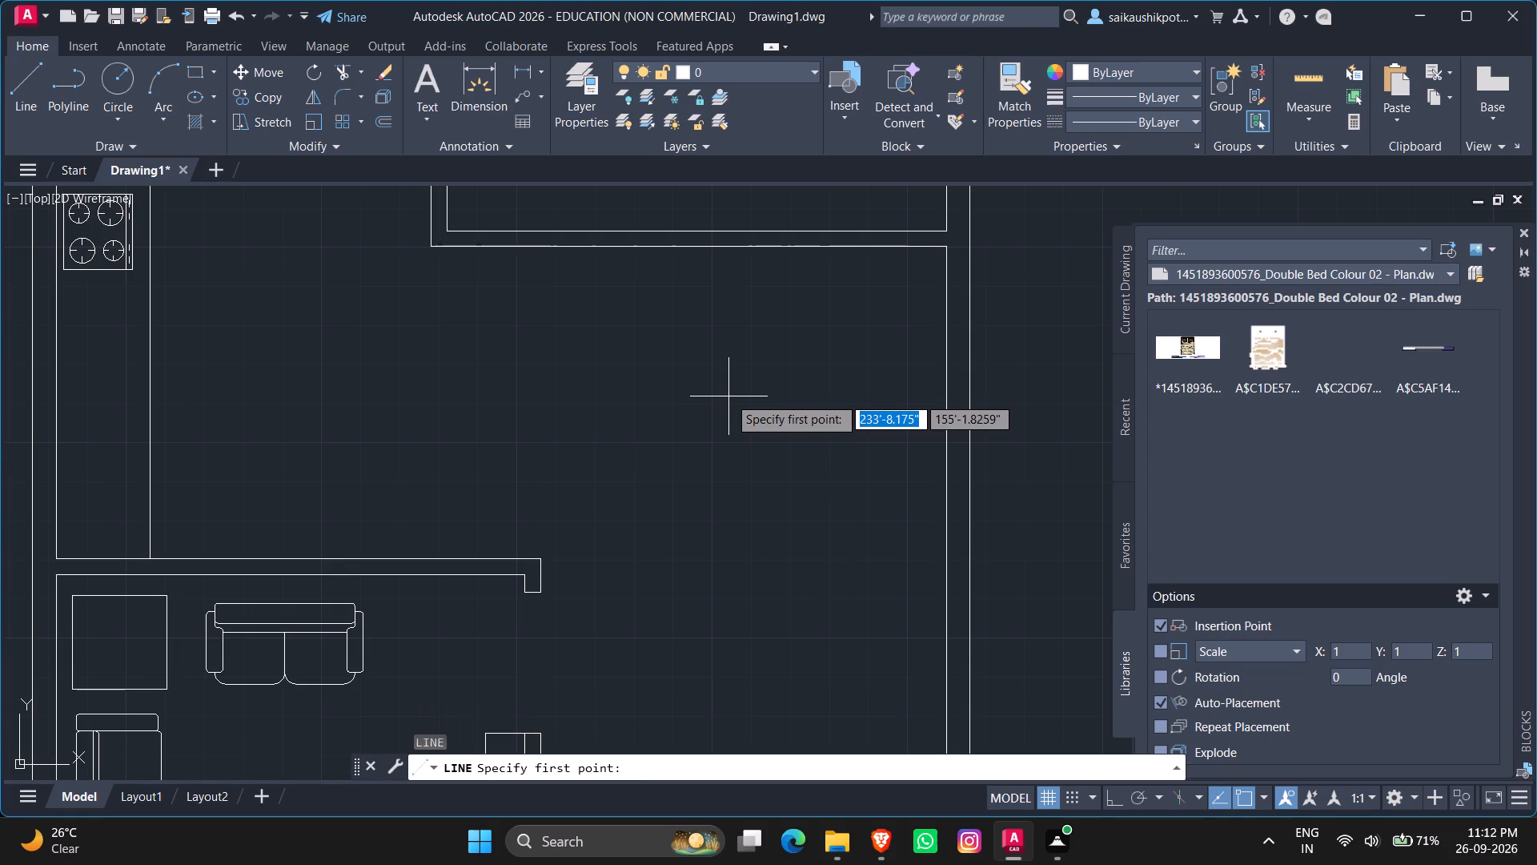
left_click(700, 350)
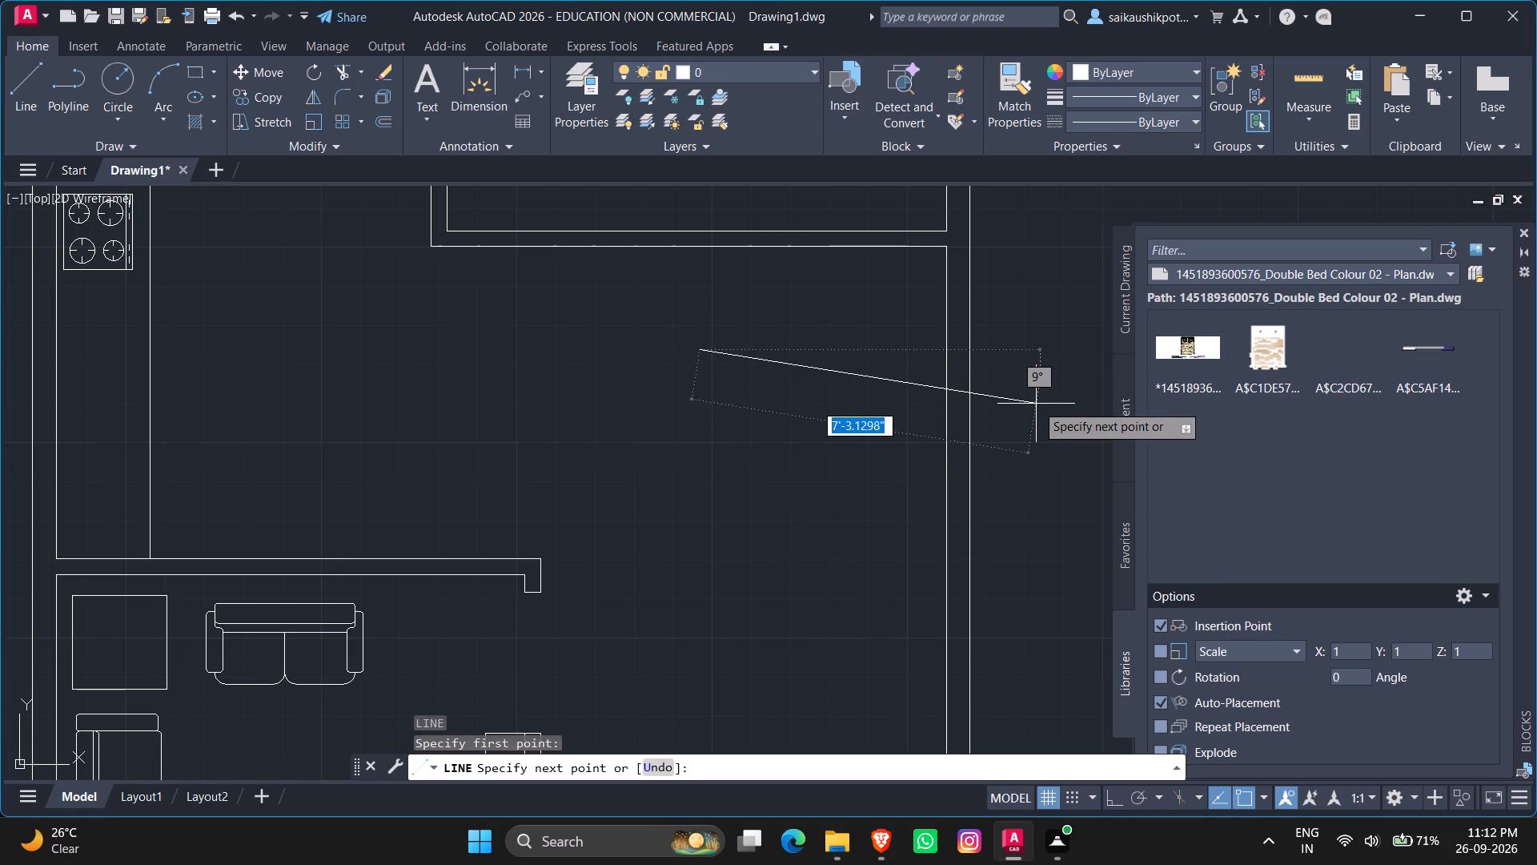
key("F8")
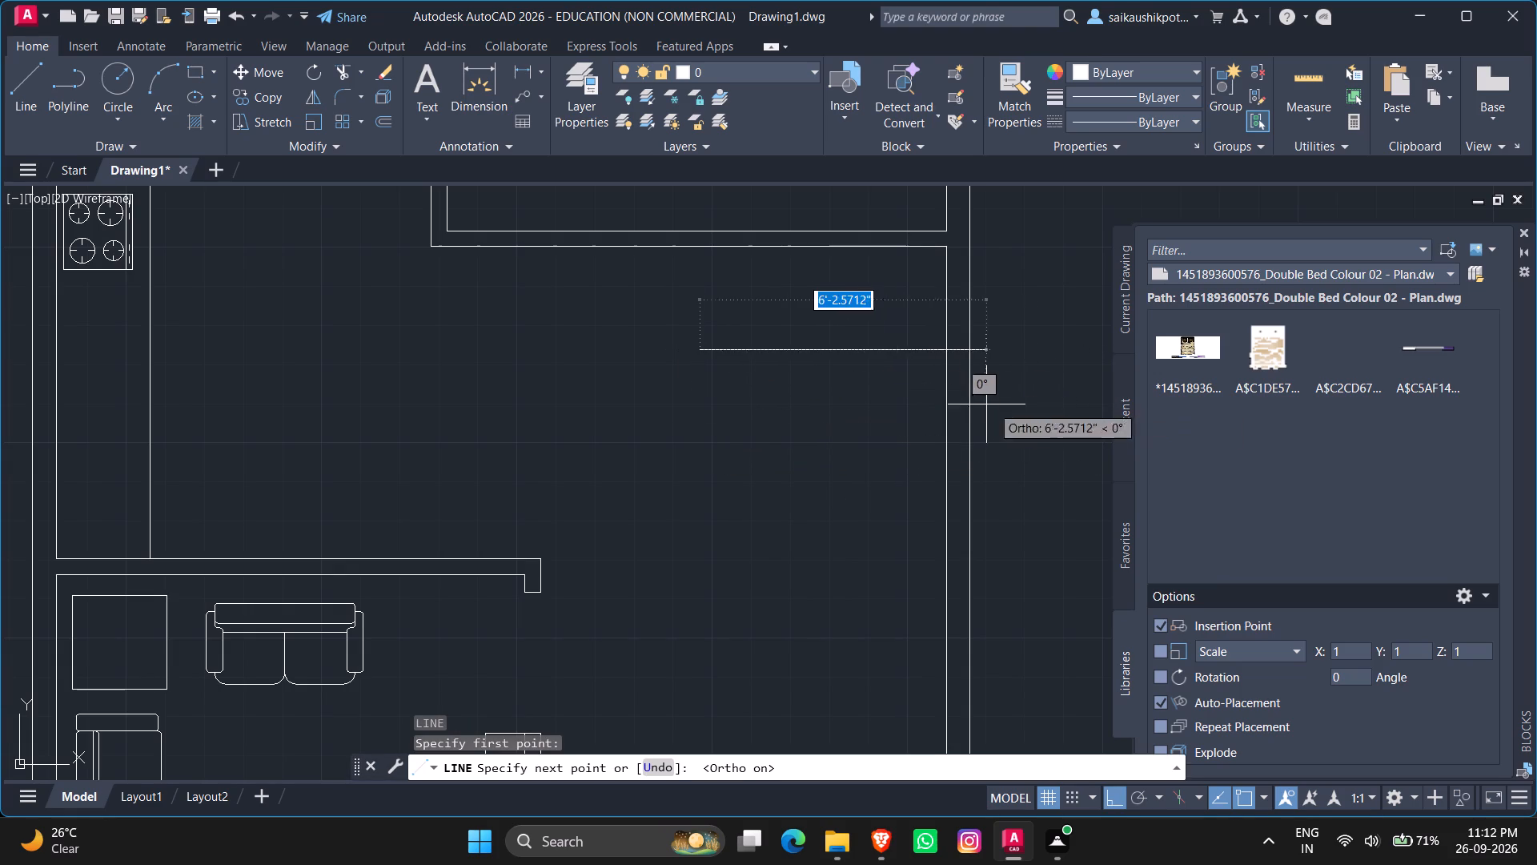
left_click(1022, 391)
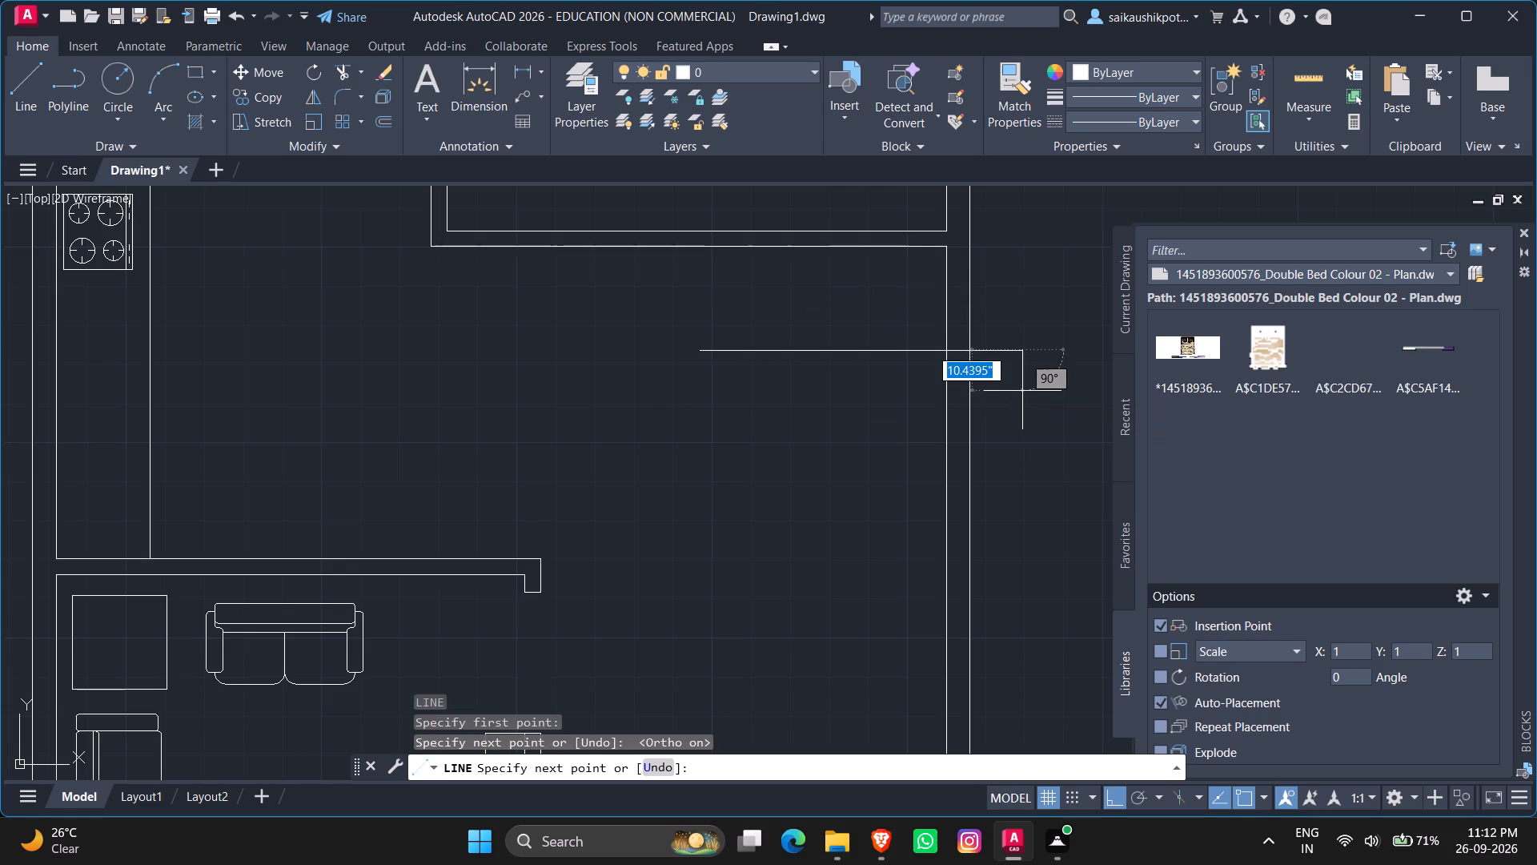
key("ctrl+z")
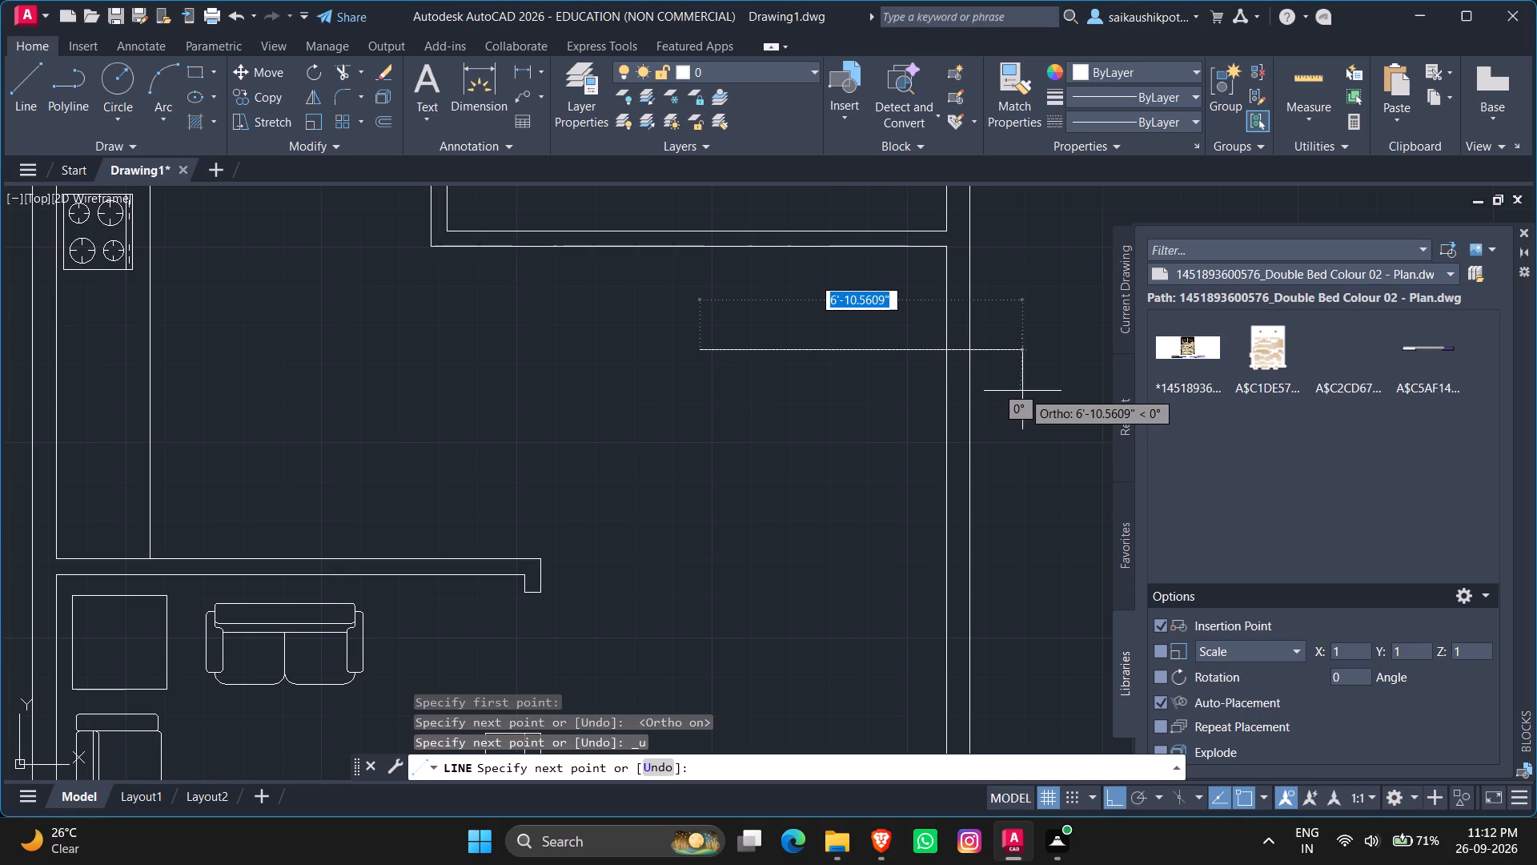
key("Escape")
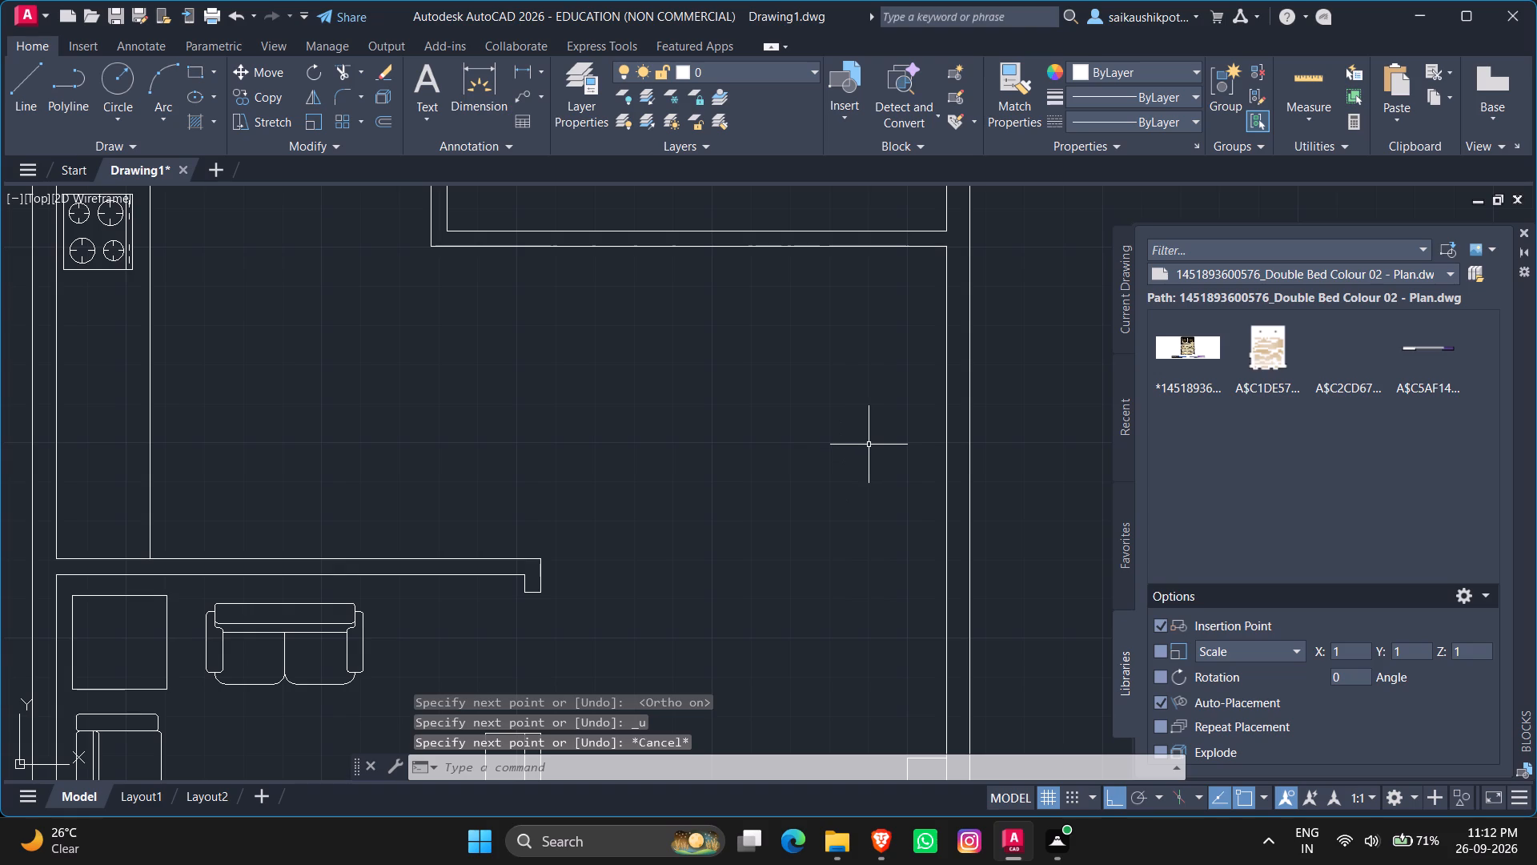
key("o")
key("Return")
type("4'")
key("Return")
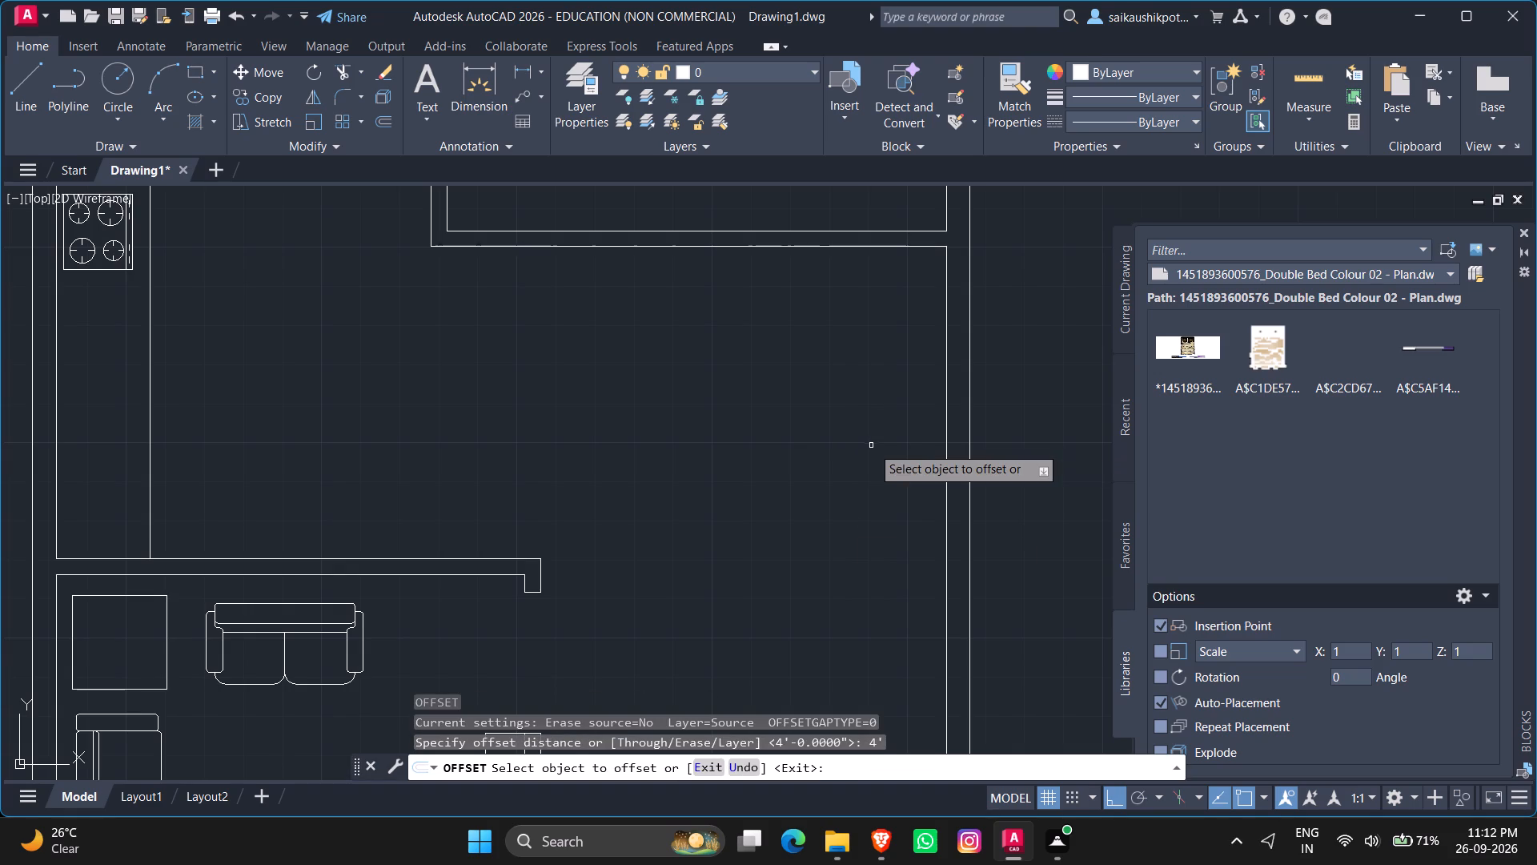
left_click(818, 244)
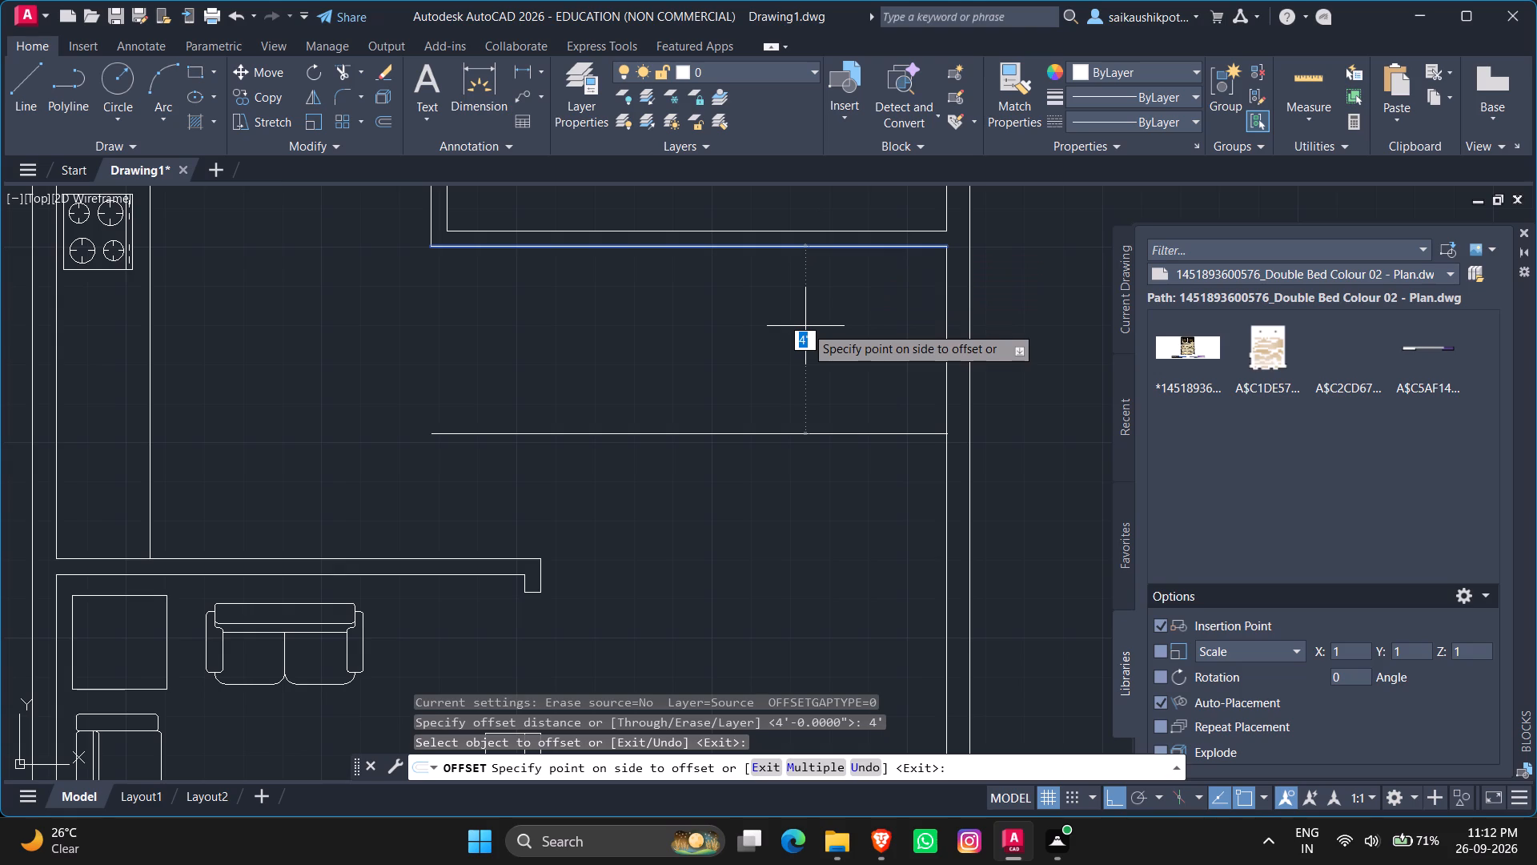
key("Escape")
Offset the horizontal wall line along the top of the open area beside the kitchen 3' downward.
key("o")
key("Return")
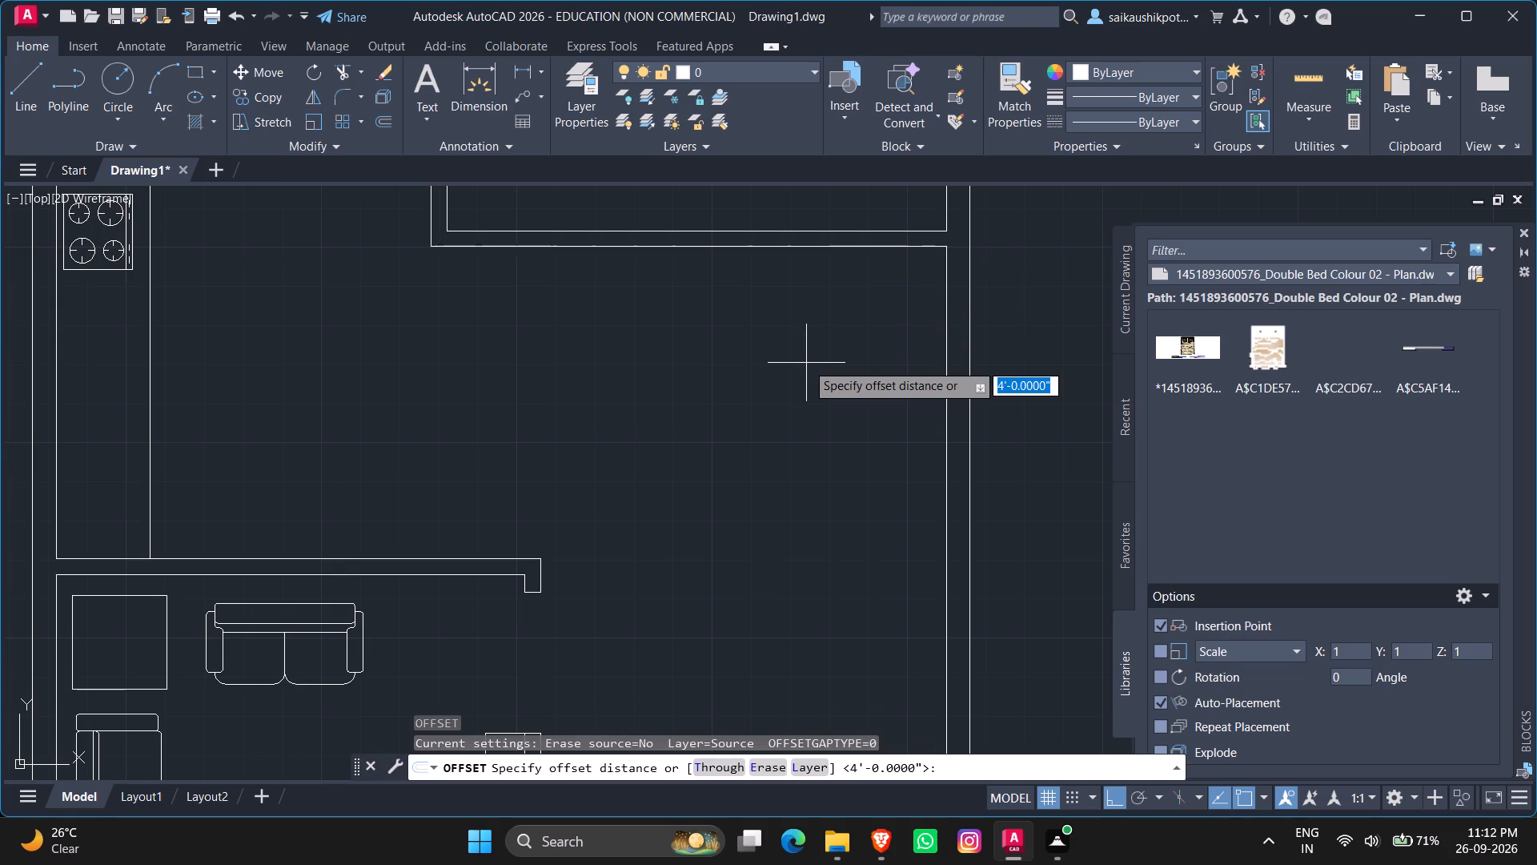
key("2")
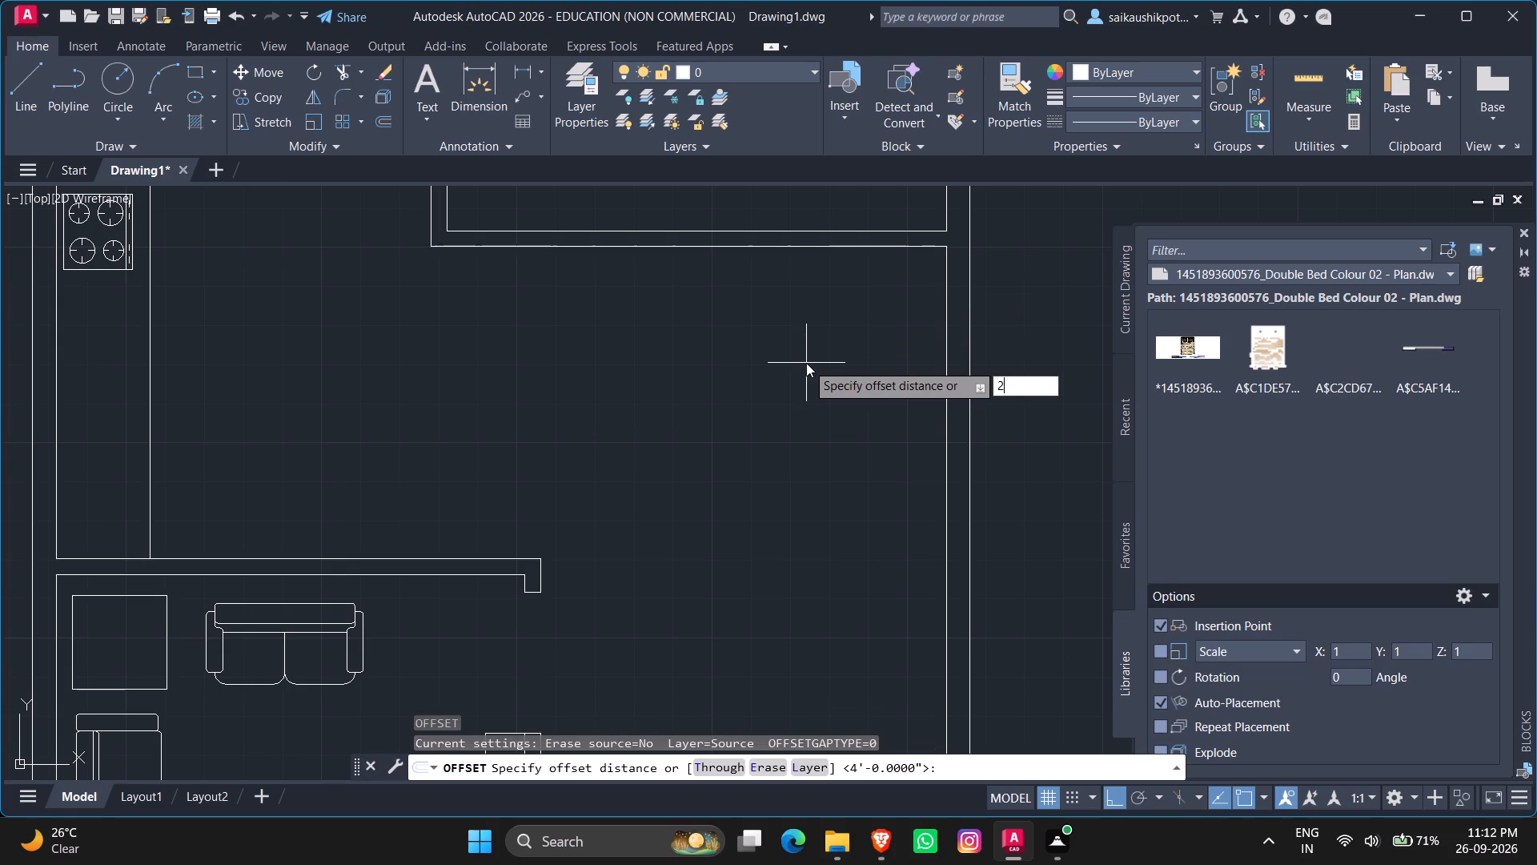
key("BackSpace")
key("BackSpace")
key("3")
key("apostrophe")
key("Return")
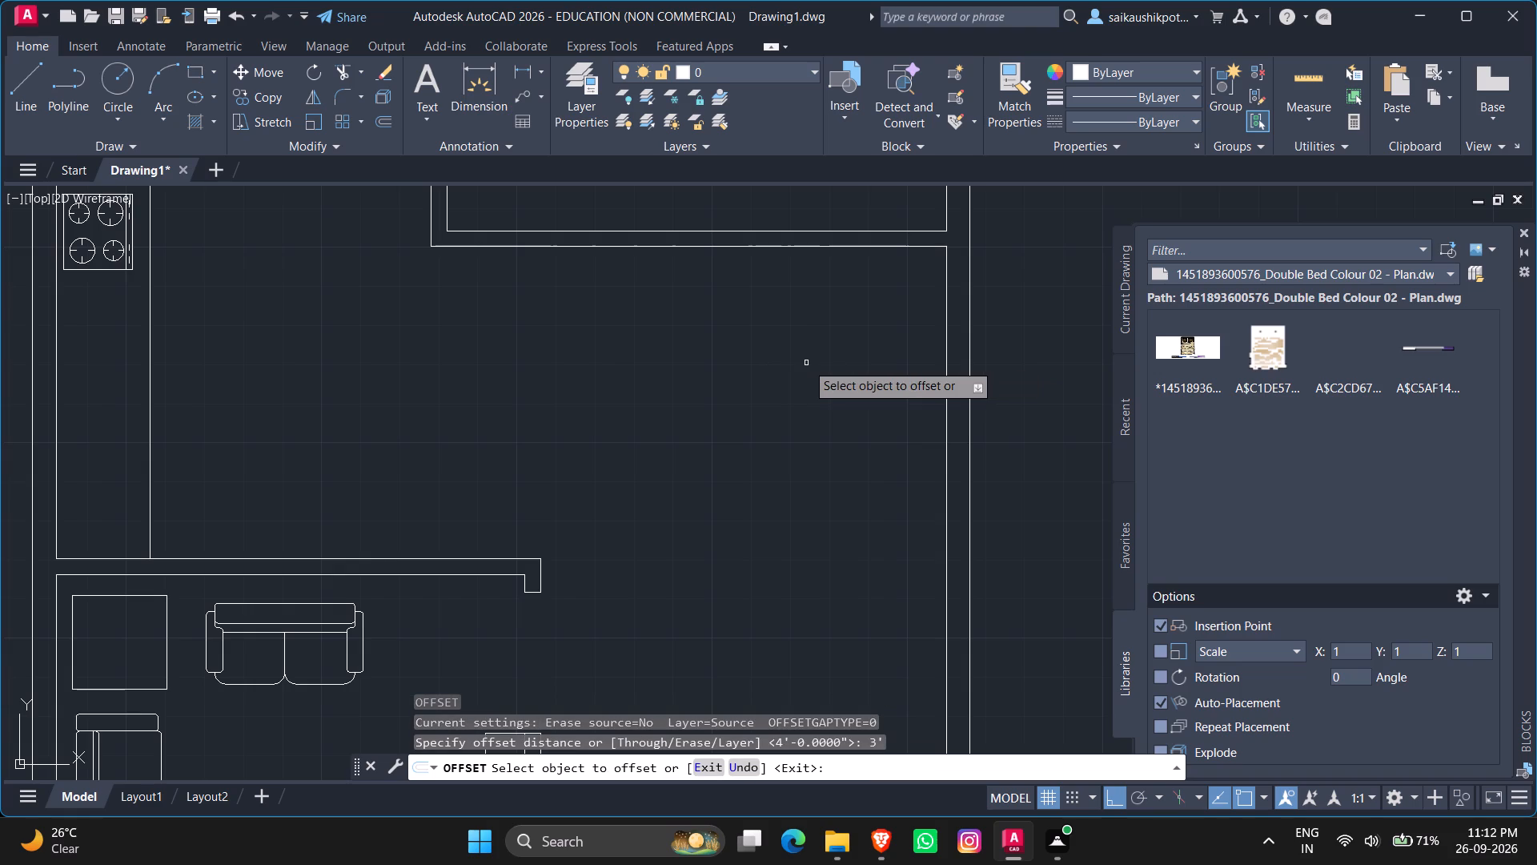
left_click(719, 247)
left_click(767, 373)
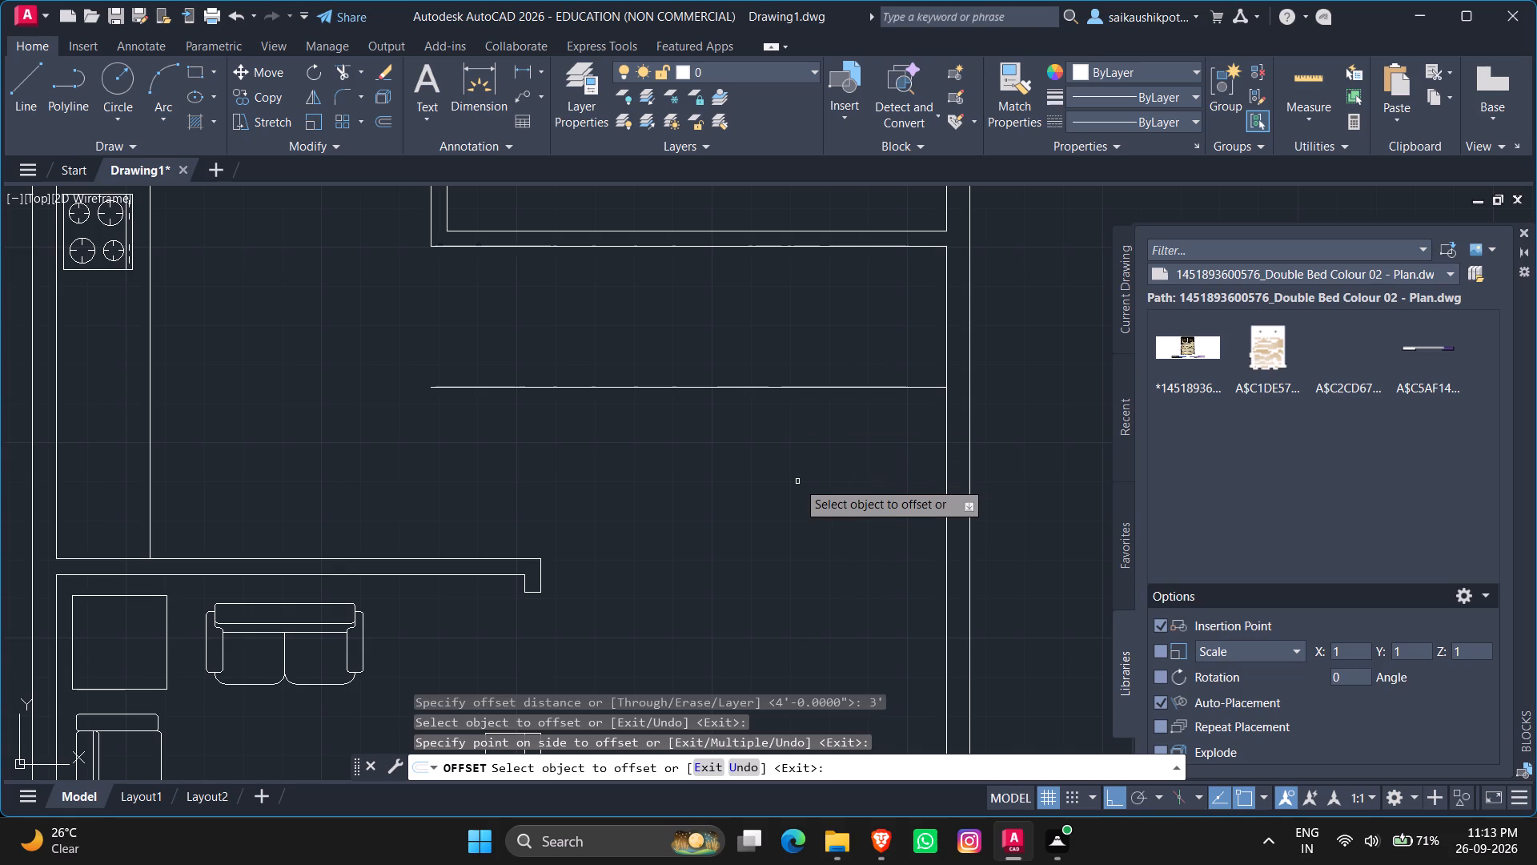
key("Escape")
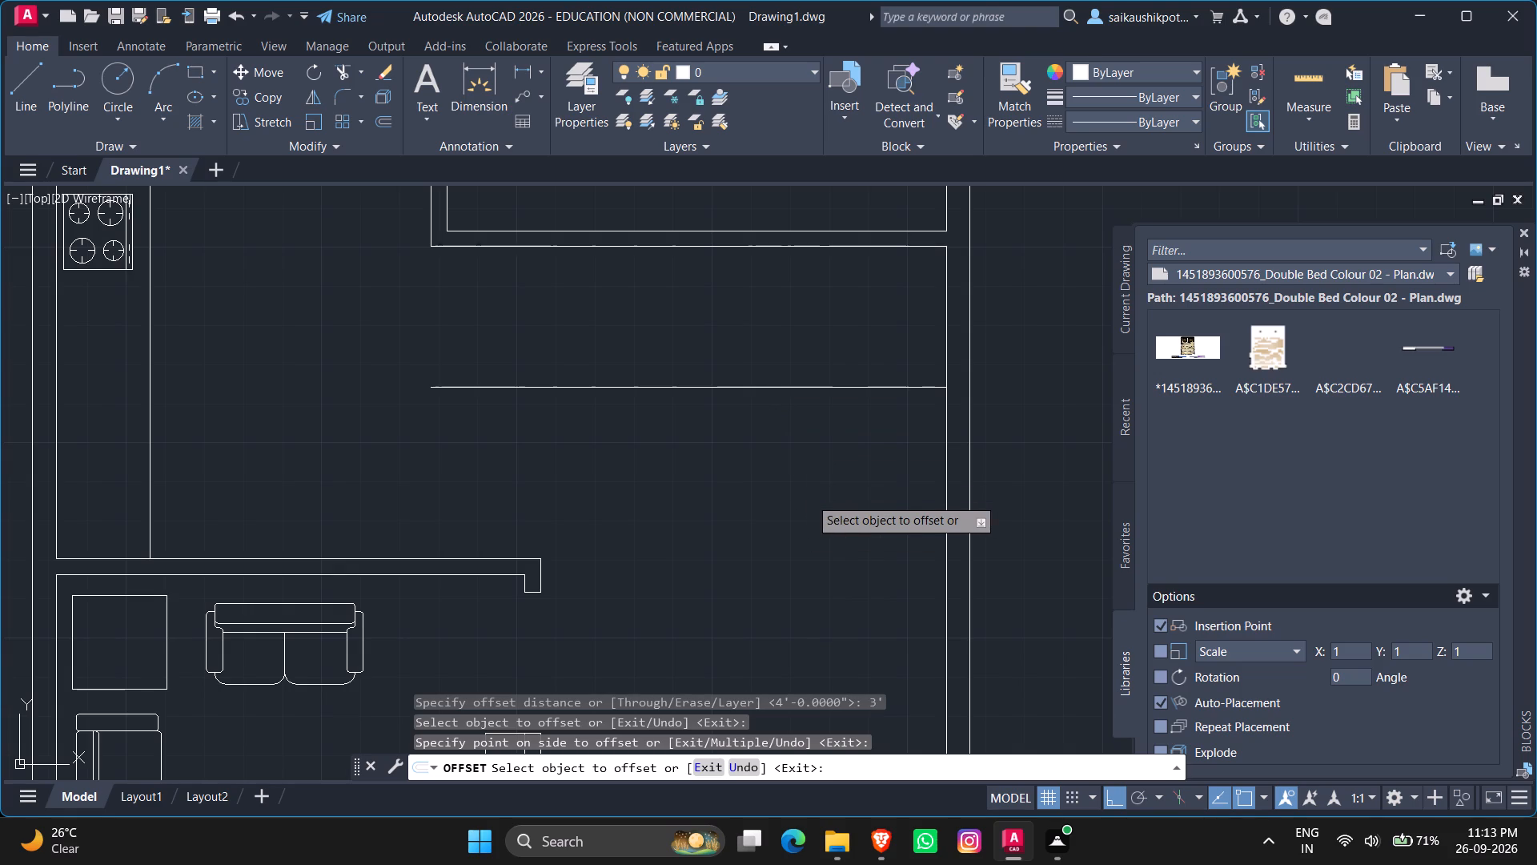
Offset the lower horizontal line in the open area beside the kitchen 3' downward.
key("Escape")
key("o")
key("Return")
type("3'")
key("Return")
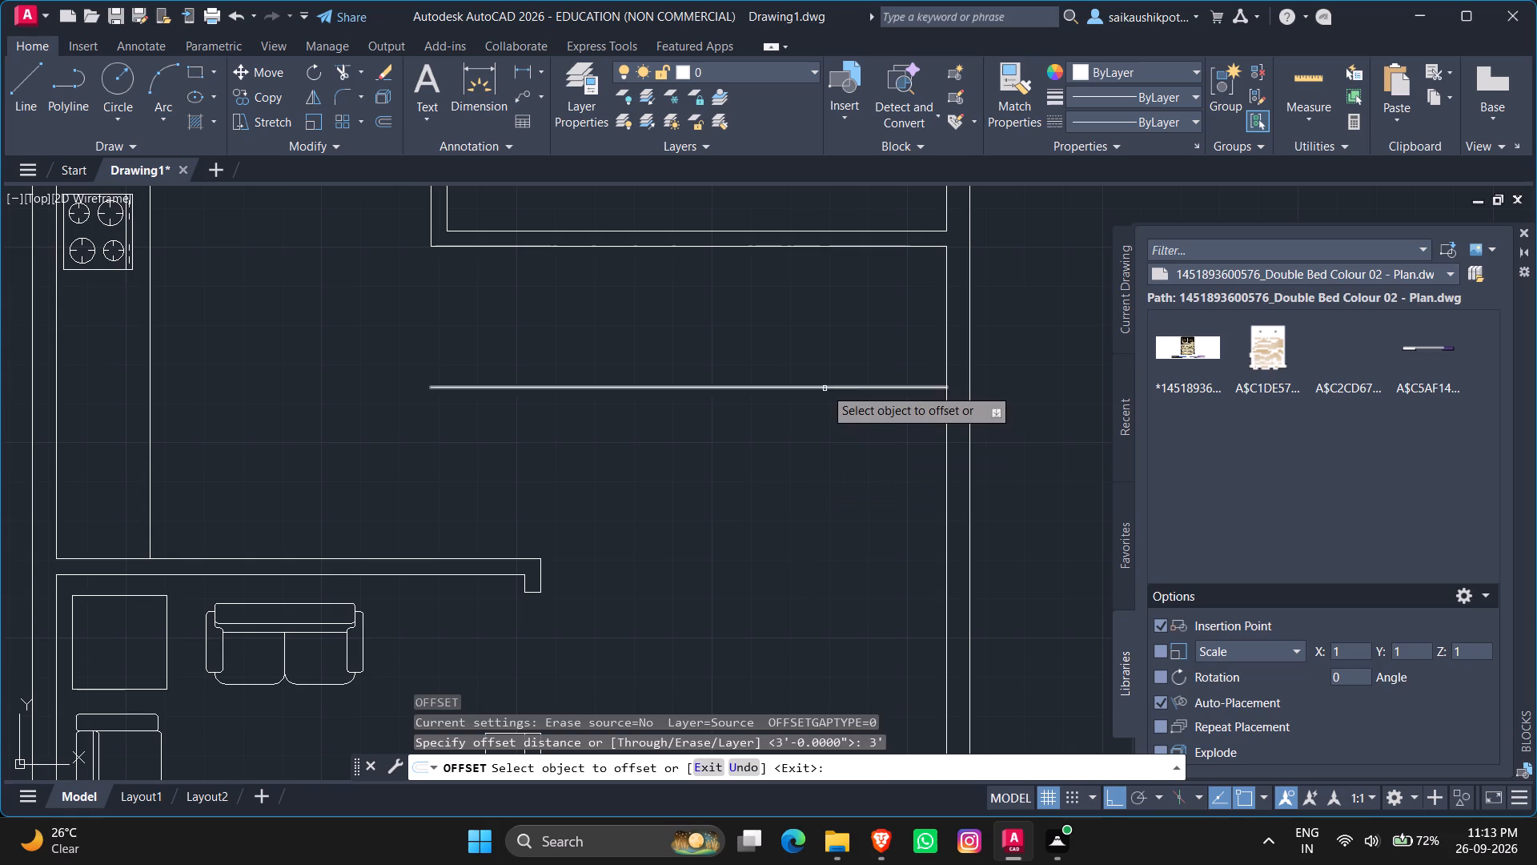
left_click(825, 388)
left_click(848, 491)
key("Escape")
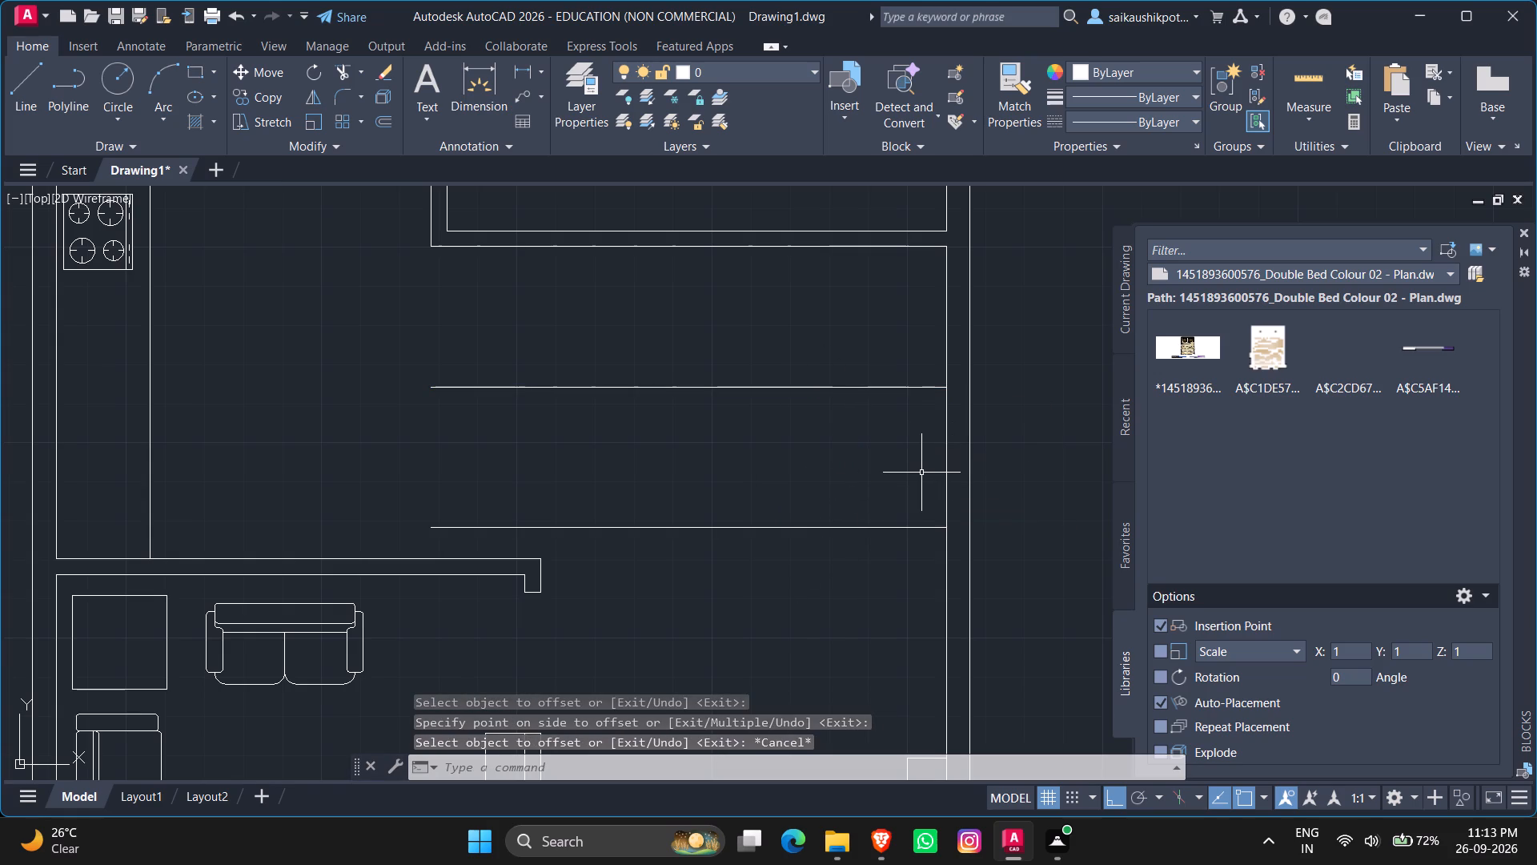
Offset the inner line of the right exterior wall 5' inward, across the two horizontal lines.
key("o")
key("Return")
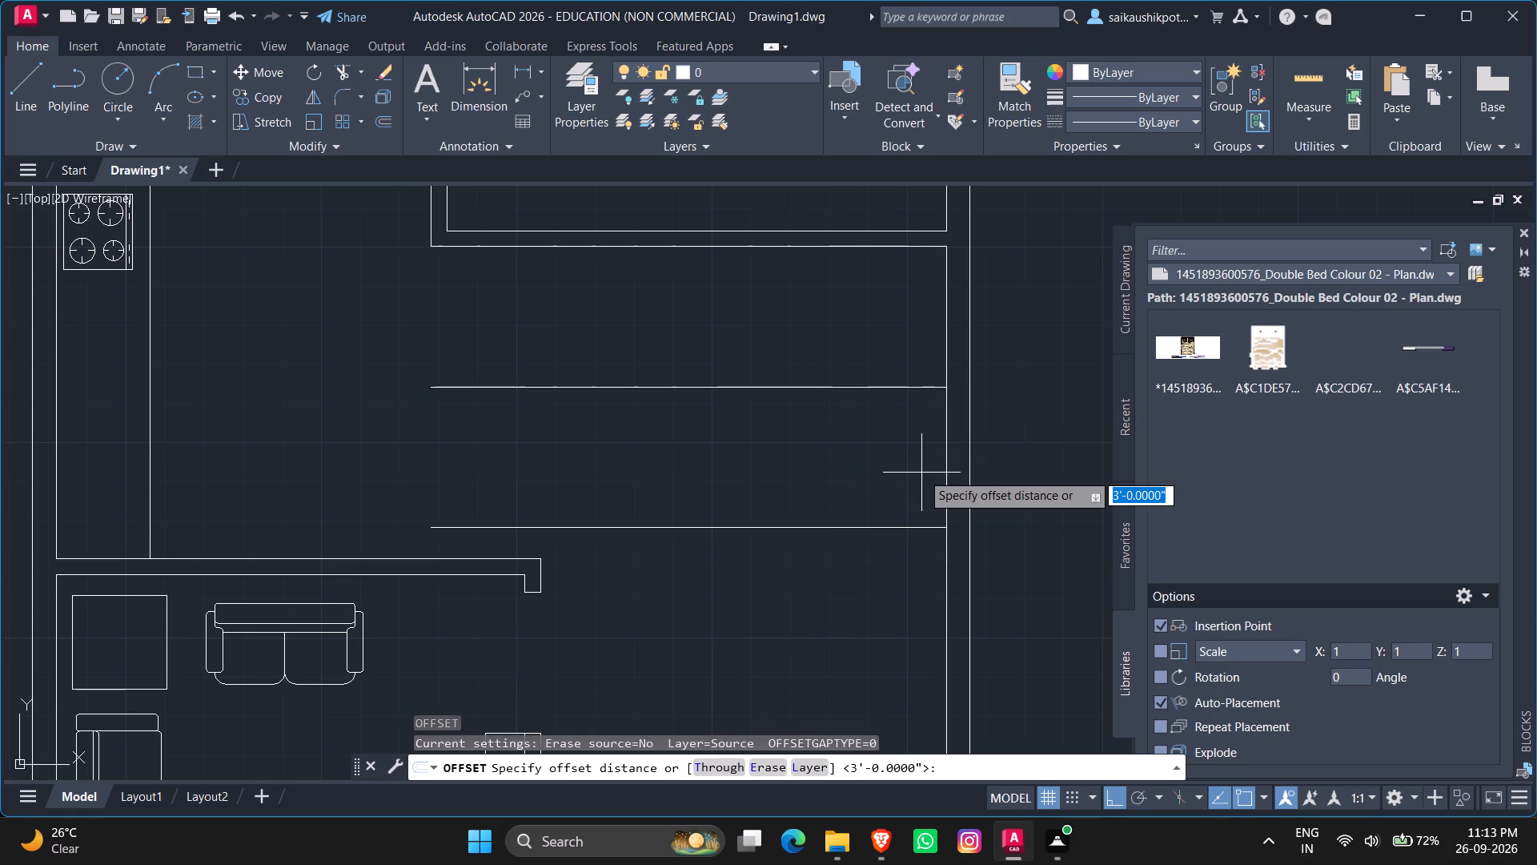
type("5'")
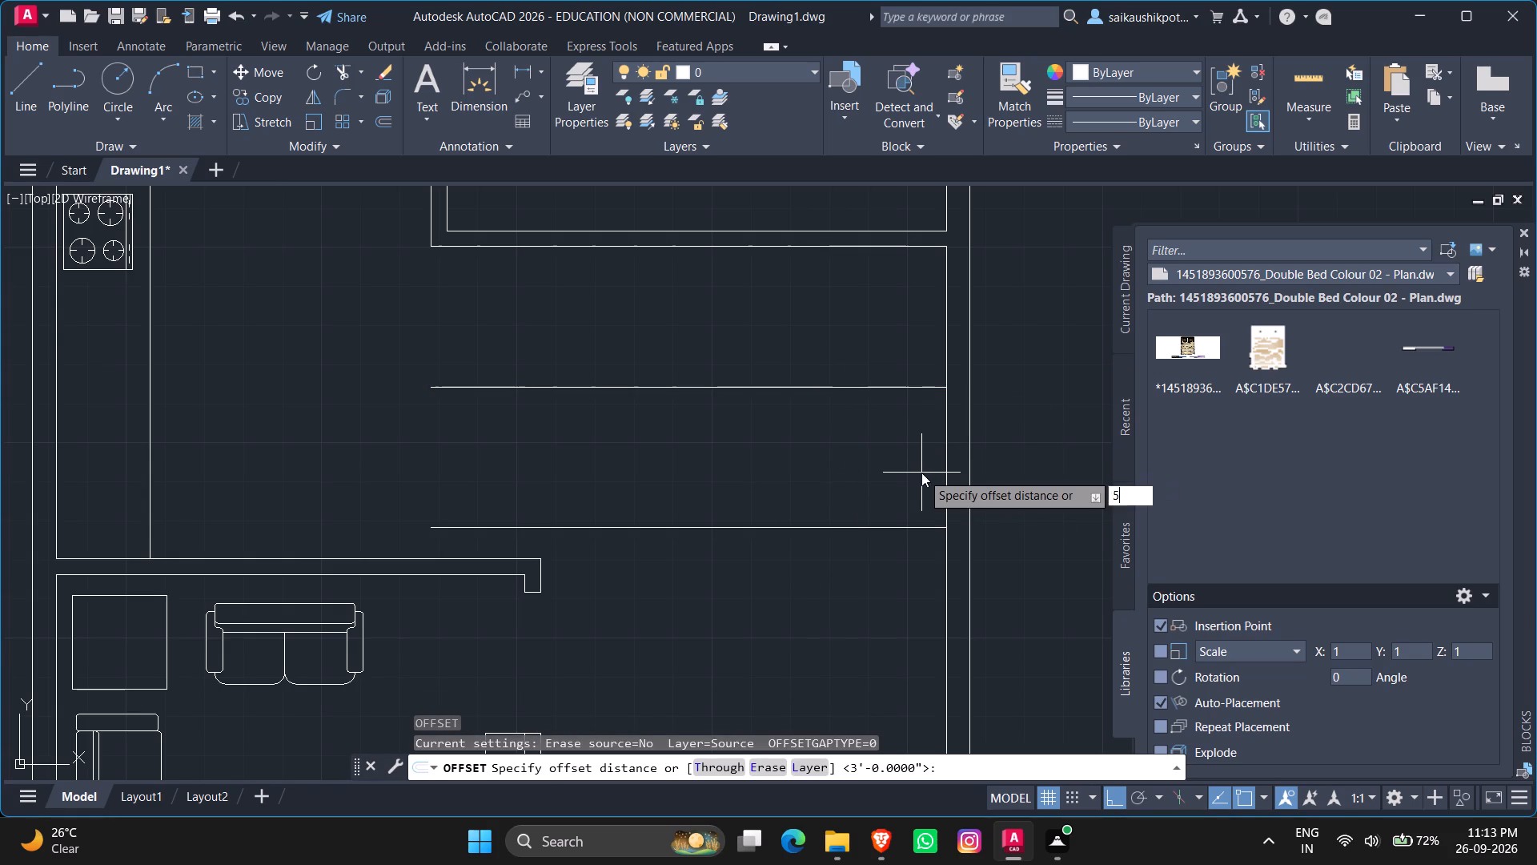
key("Return")
left_click(945, 457)
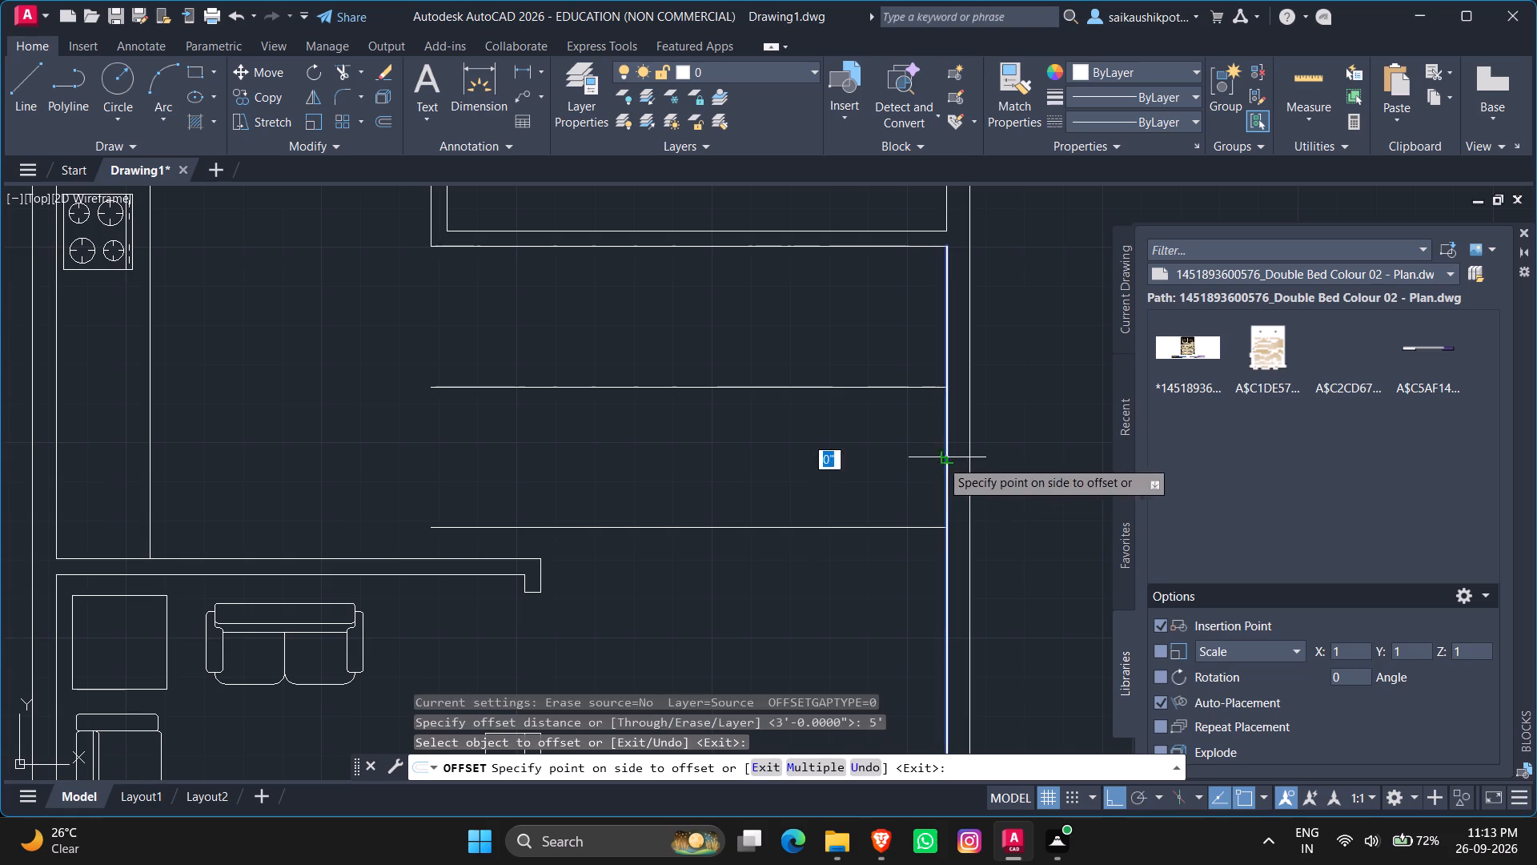
left_click(871, 484)
key("Escape")
key("Escape")
Trim the excess ends of the offset lines to leave a 5' by 3' rectangle against the right wall.
type("tr")
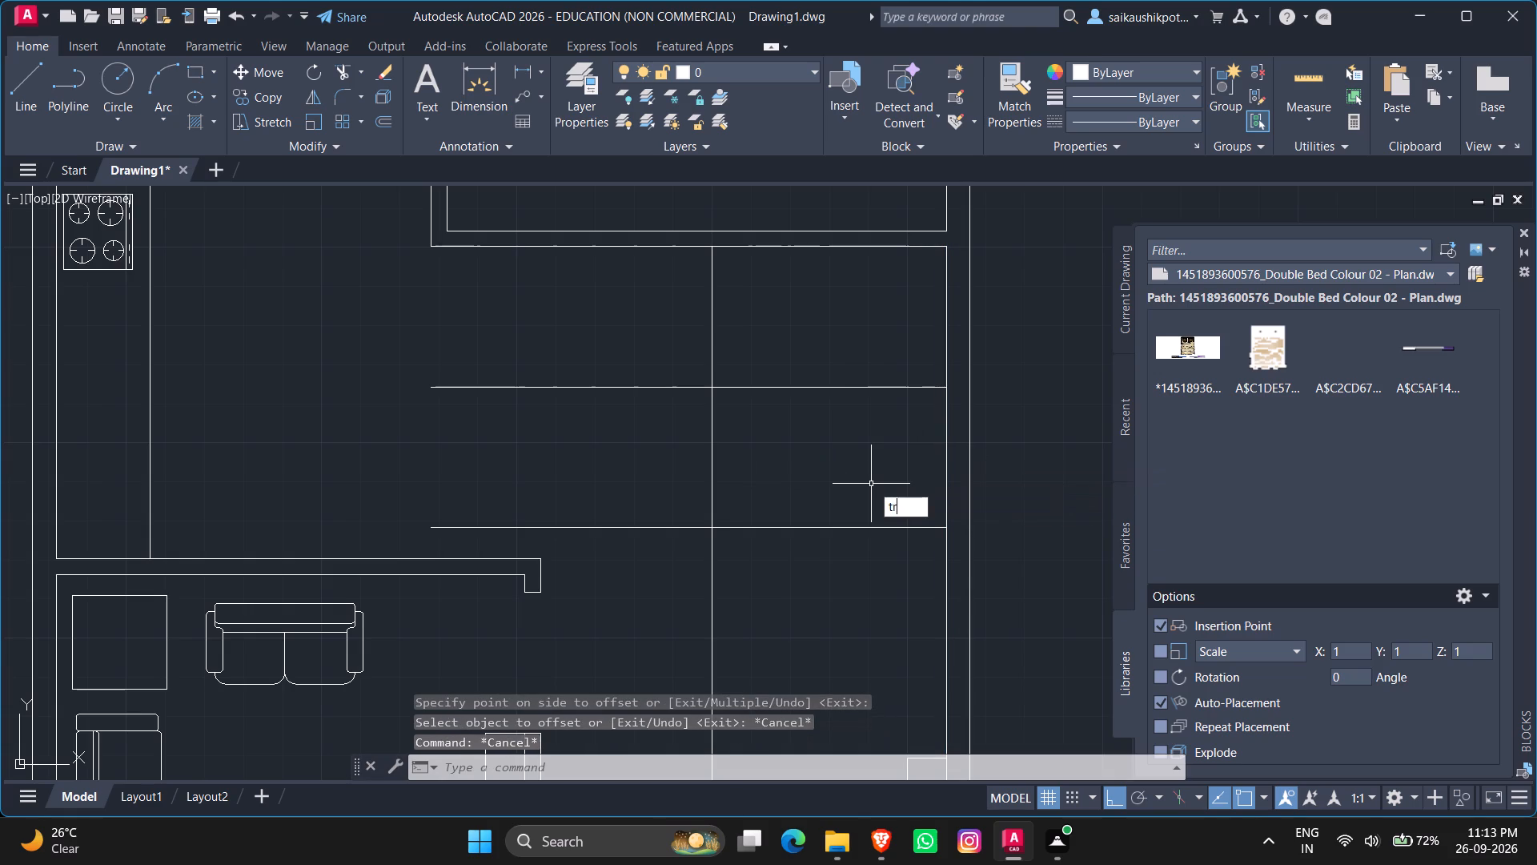
key("Return")
key("Return")
left_click(757, 610)
left_click(690, 593)
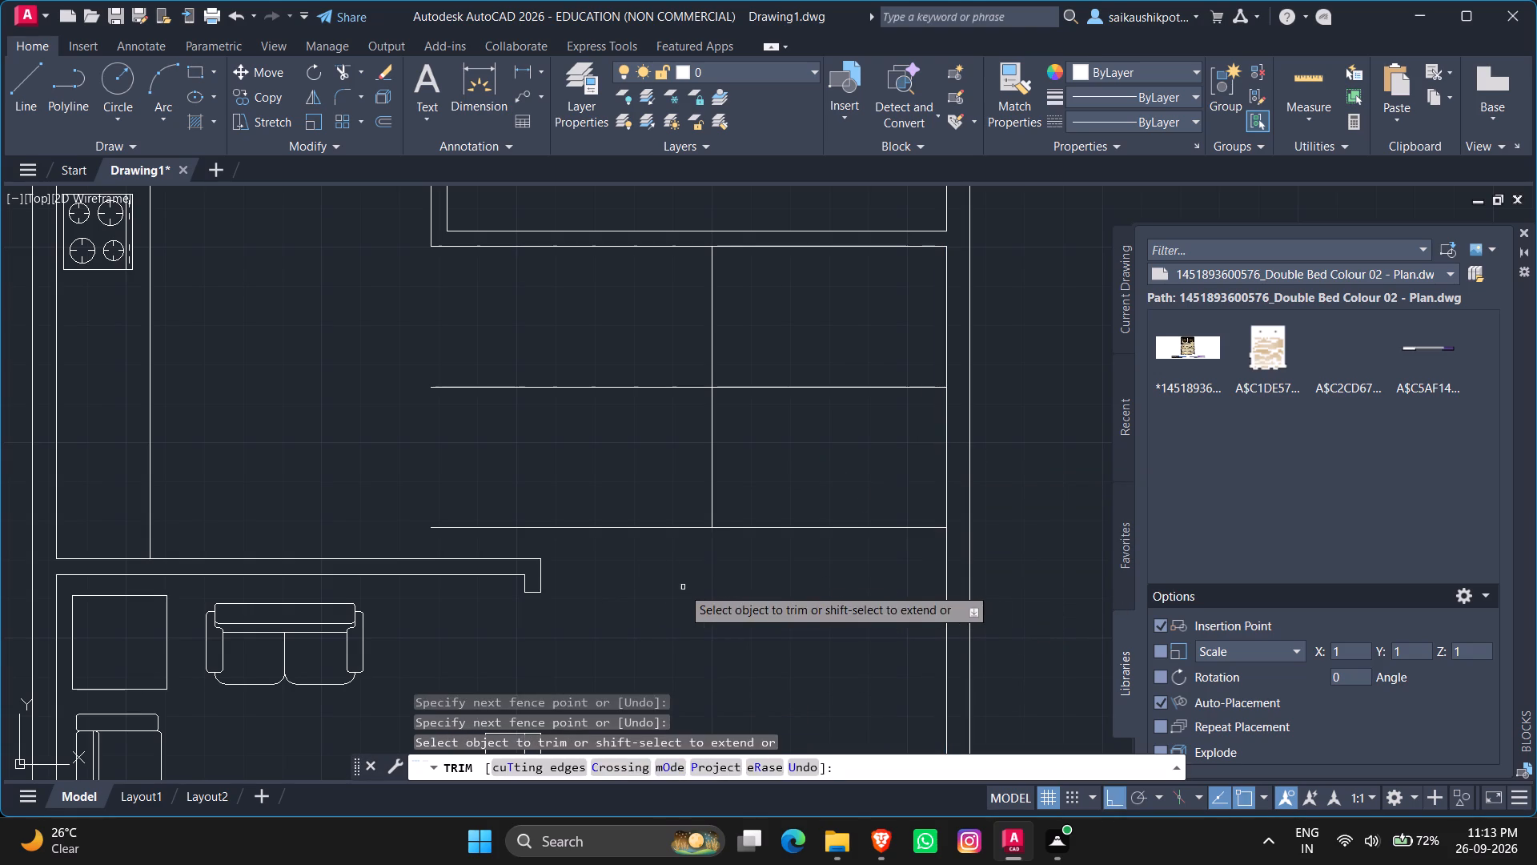
left_click(672, 573)
left_click(653, 344)
left_click_drag(660, 340, 706, 351)
left_click(728, 351)
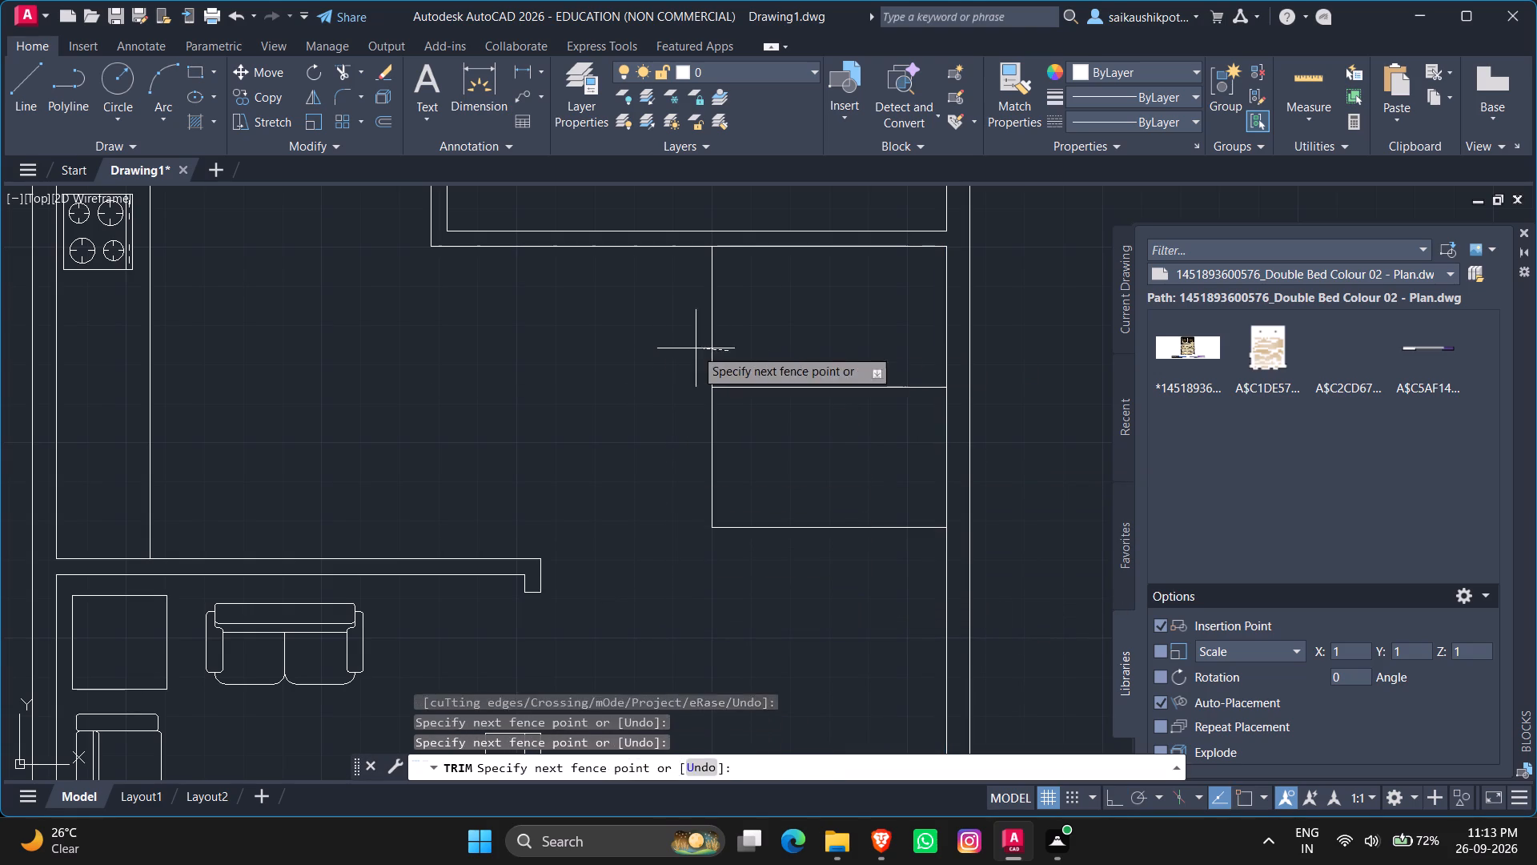
left_click(693, 348)
key("Escape")
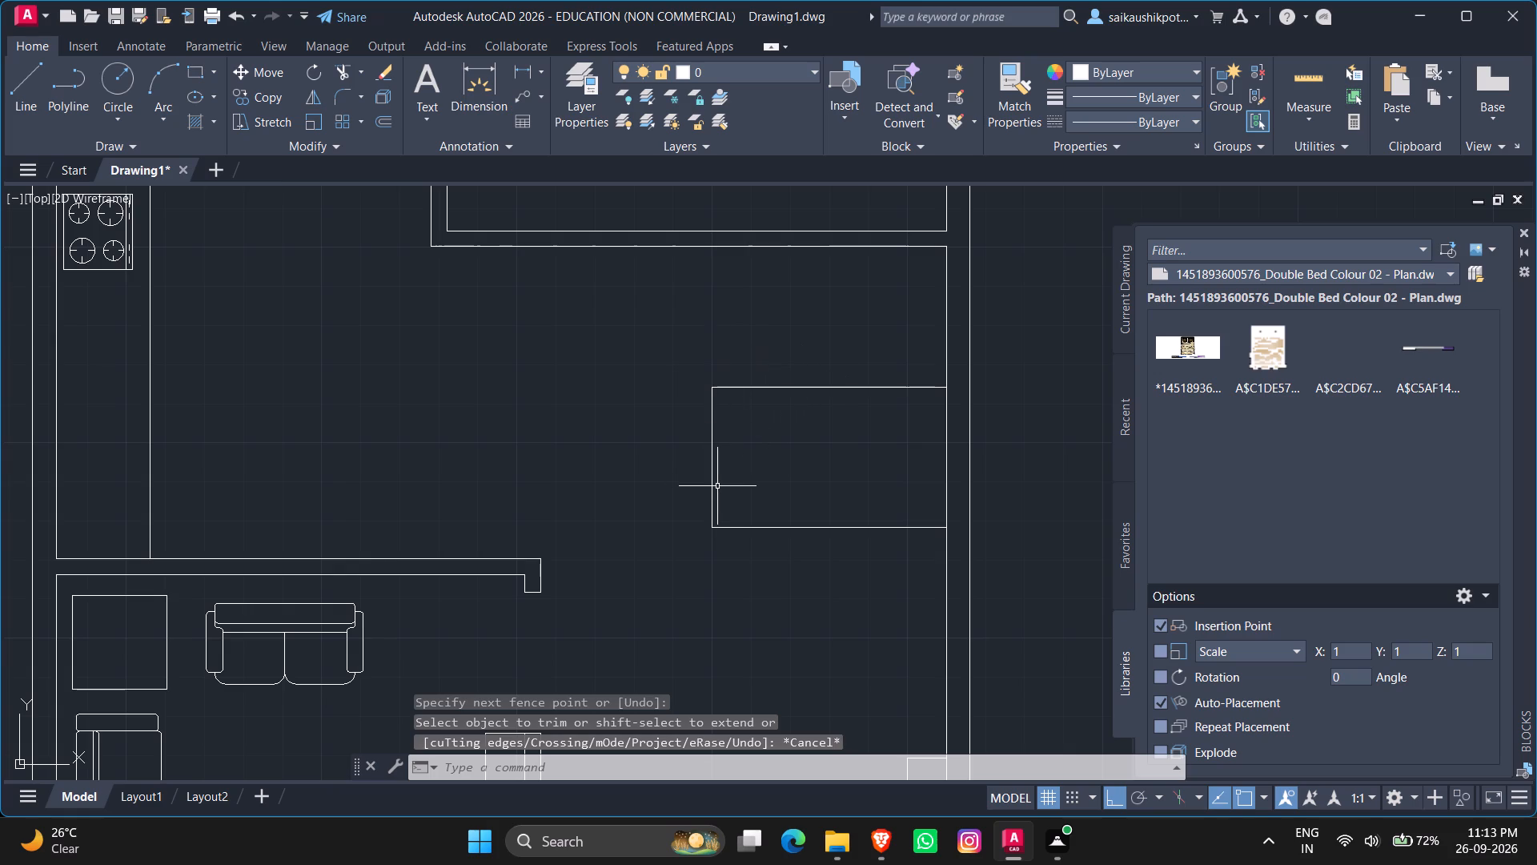
key("Escape")
key("Escape")
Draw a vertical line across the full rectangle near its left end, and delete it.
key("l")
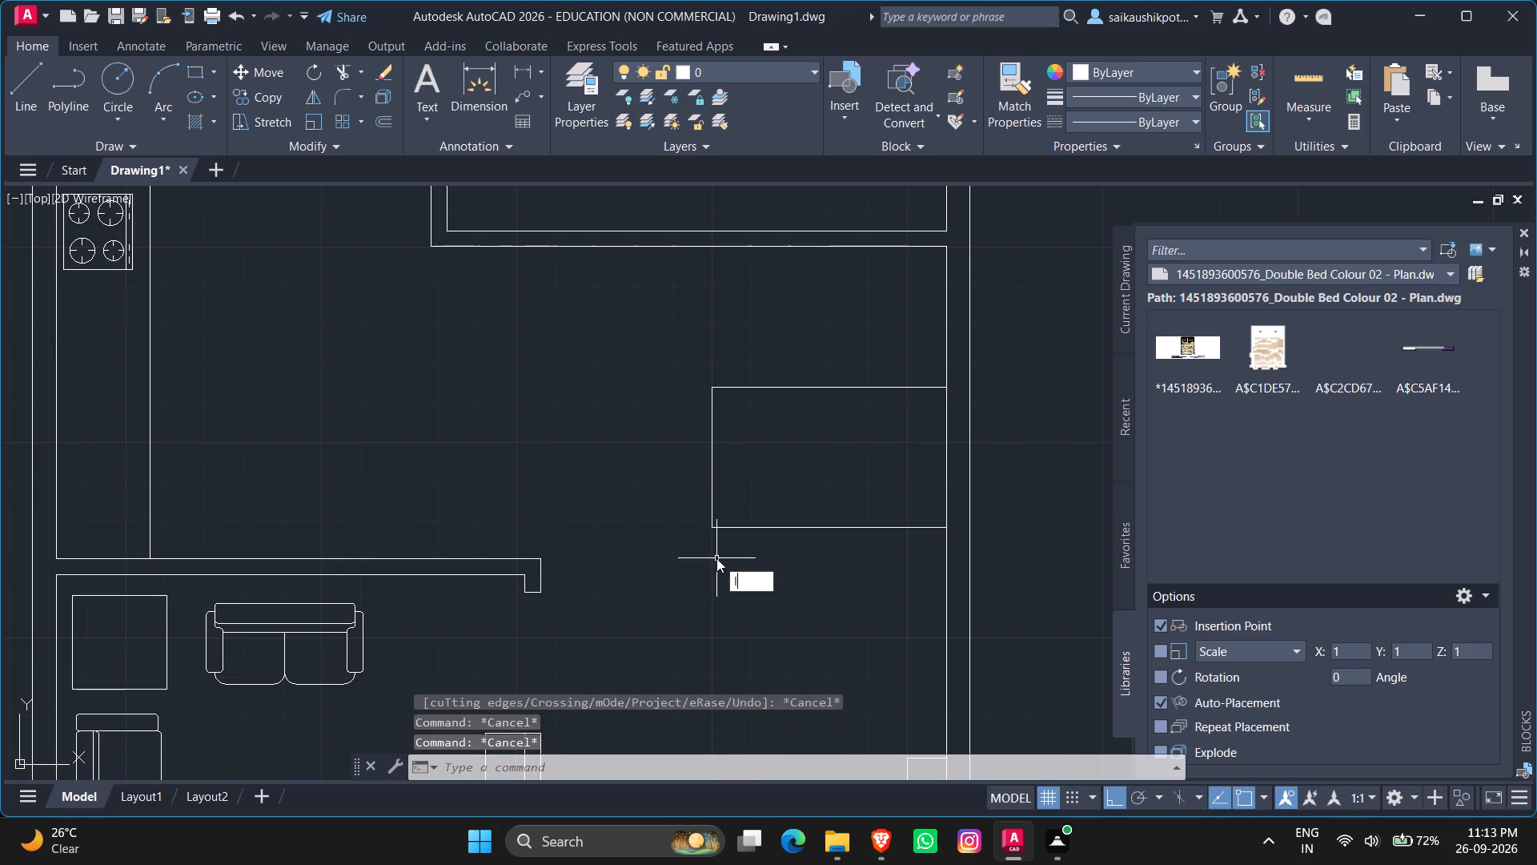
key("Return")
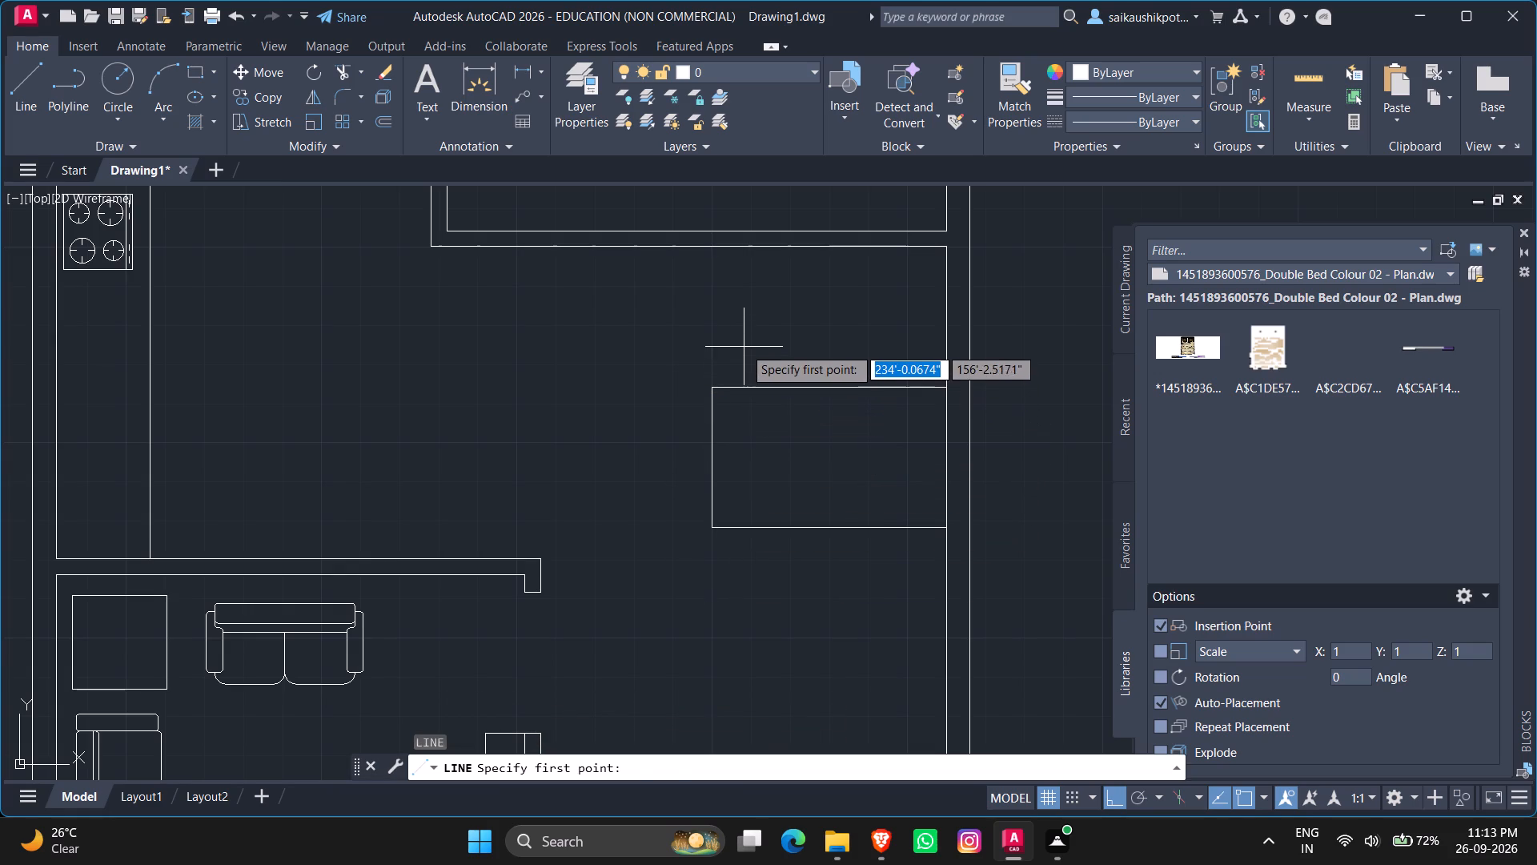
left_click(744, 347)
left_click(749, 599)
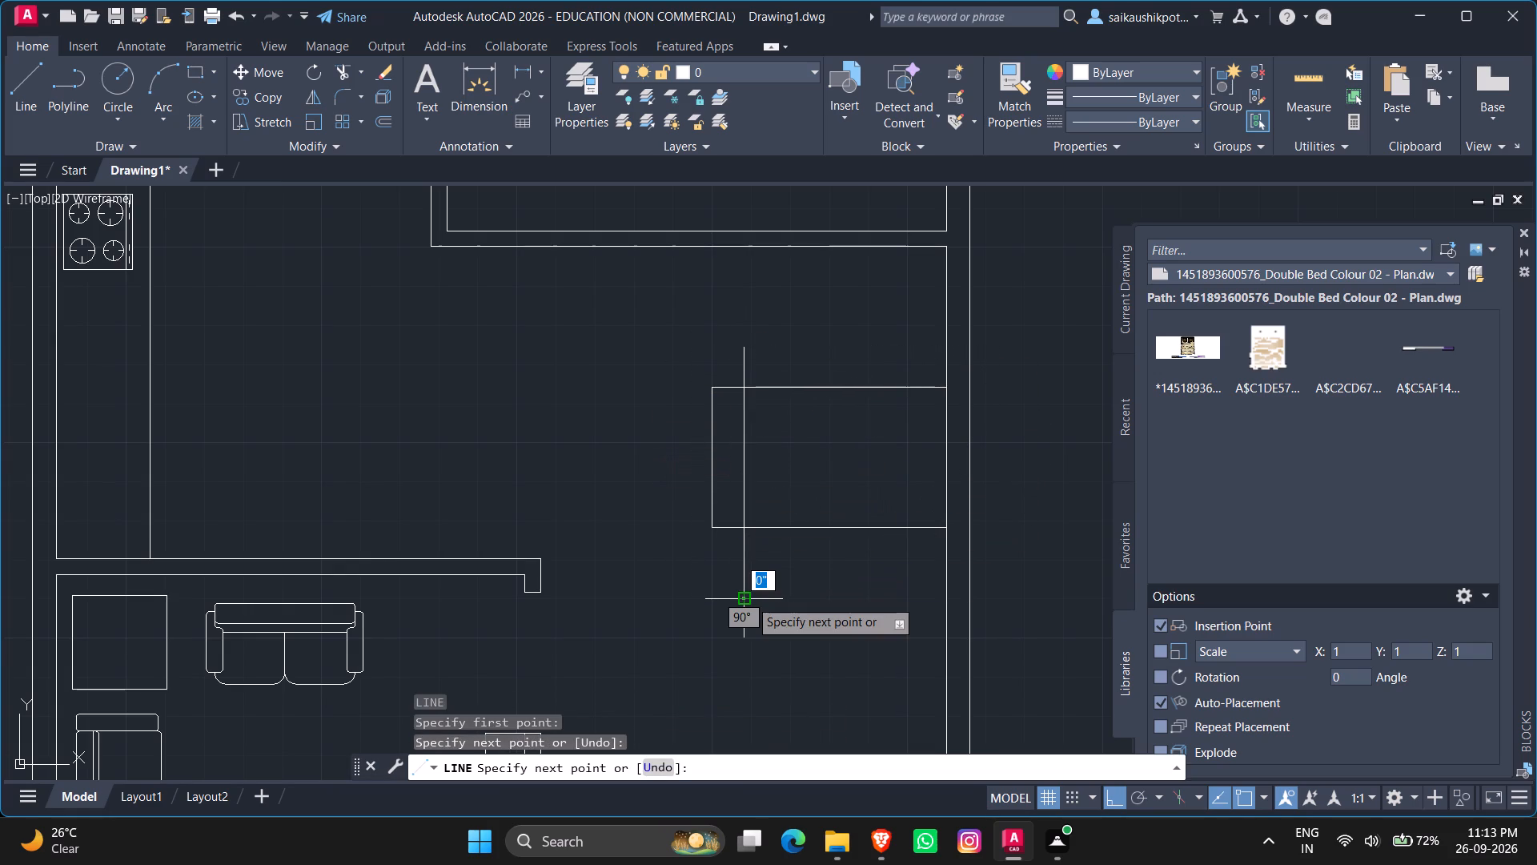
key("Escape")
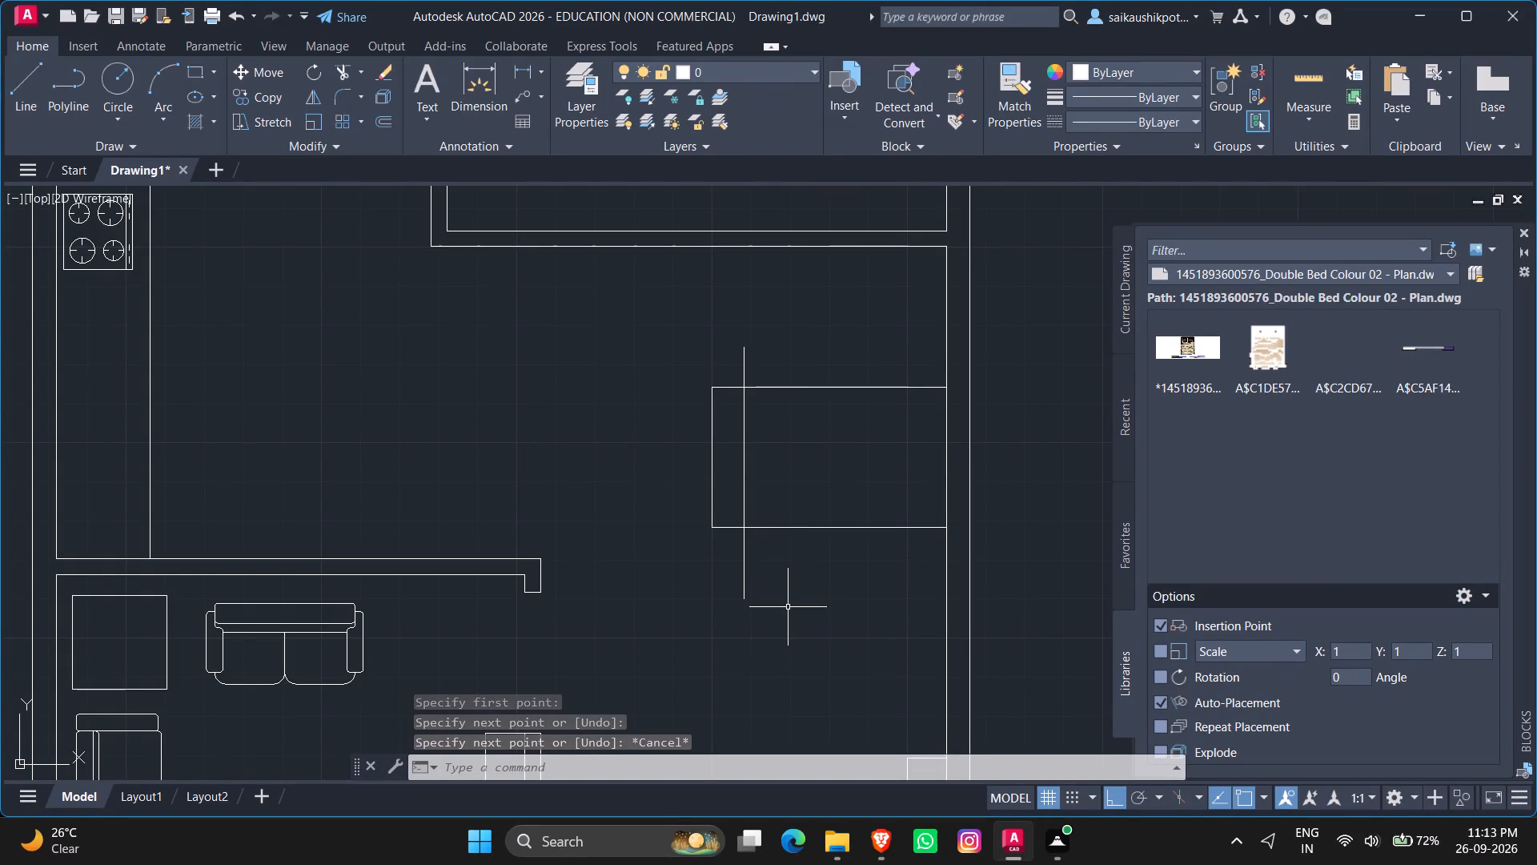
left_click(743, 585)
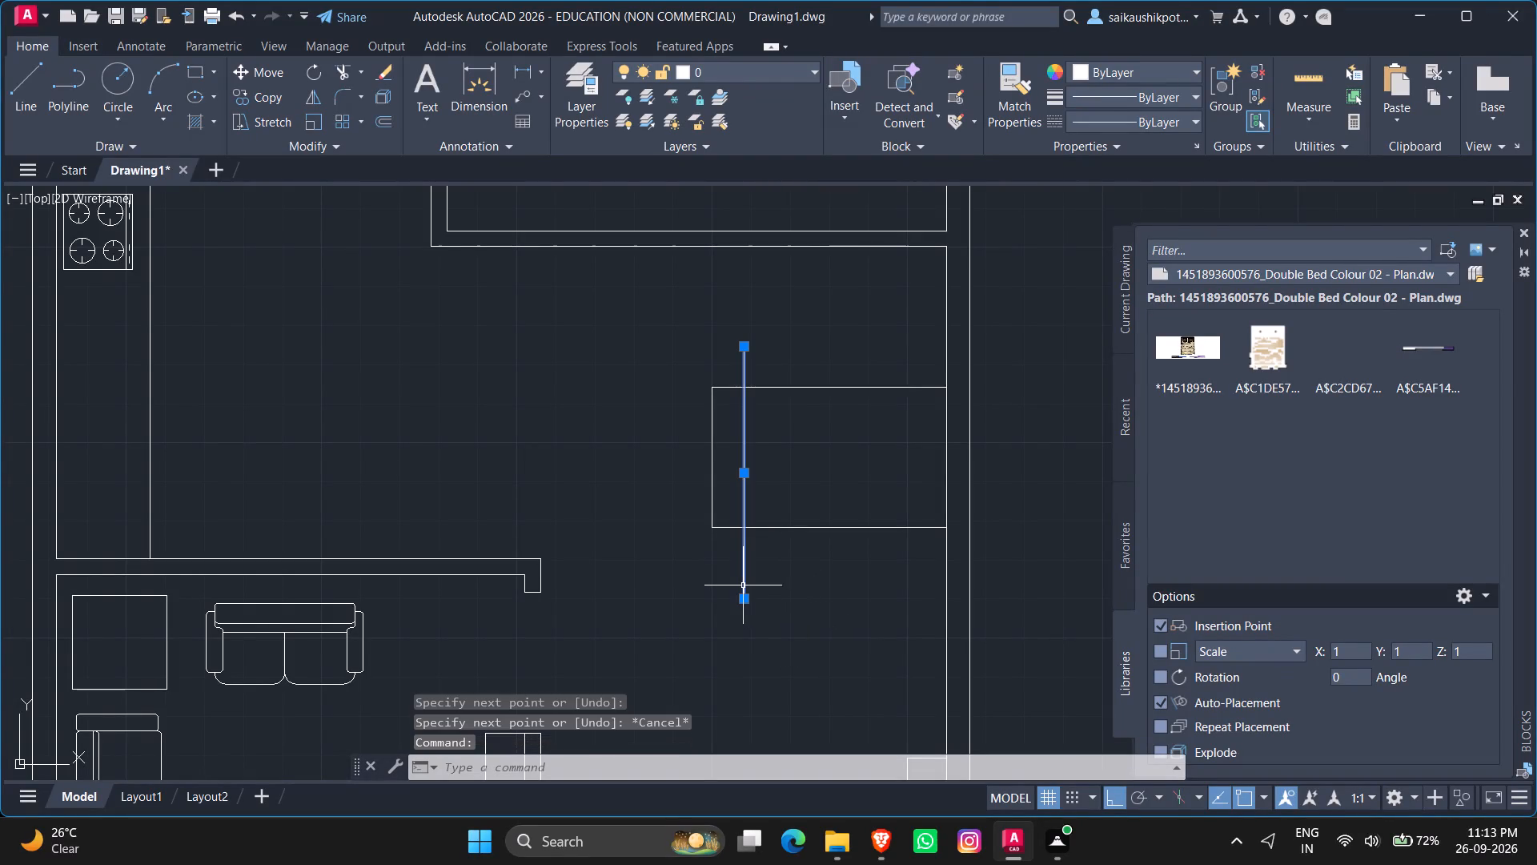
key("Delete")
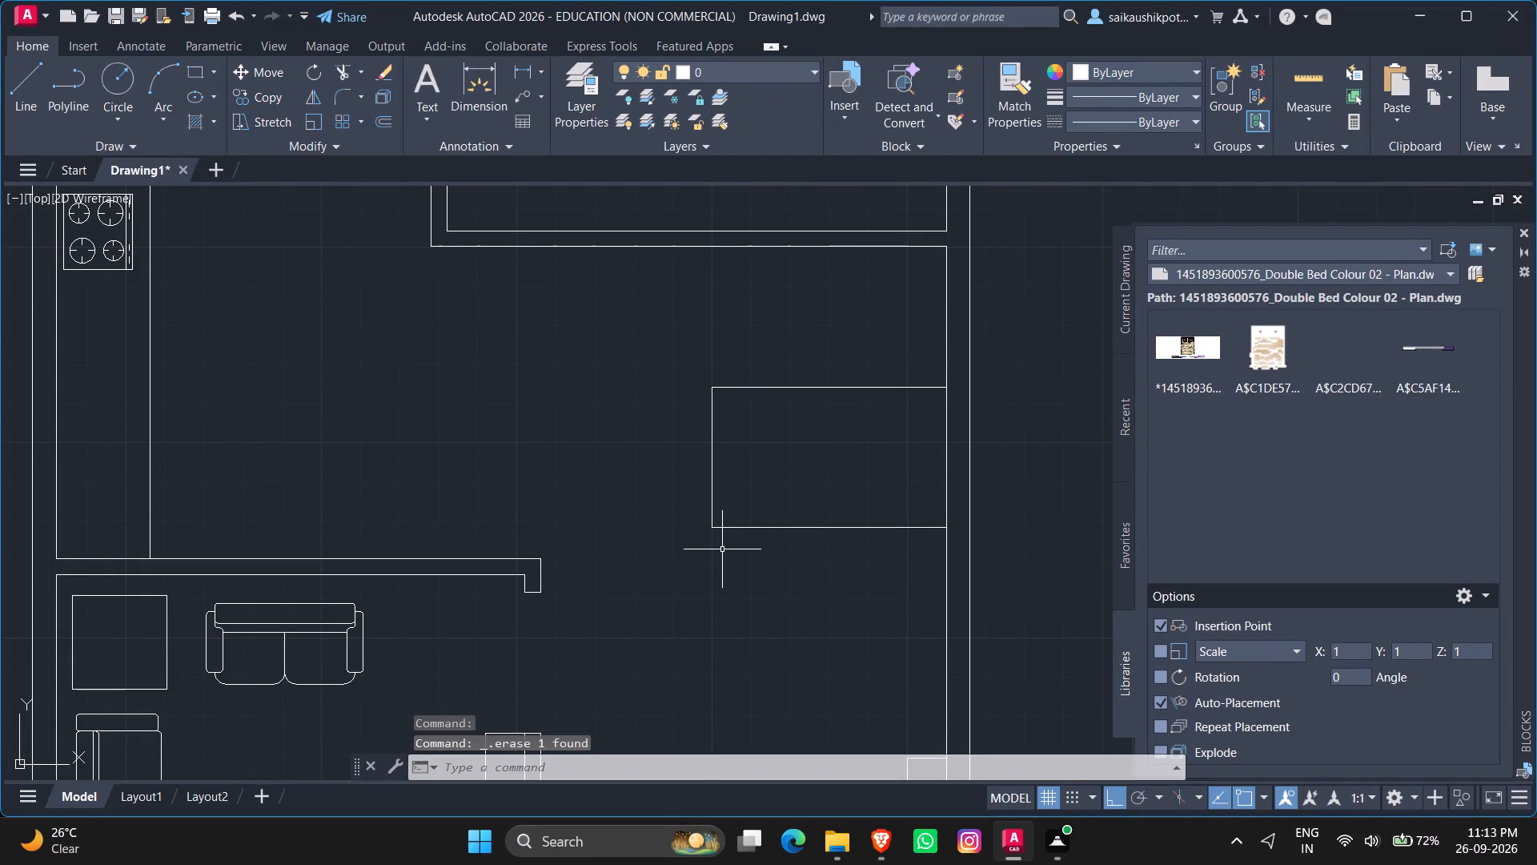
Draw a short vertical line crossing the rectangle's top edge near its left end.
key("l")
key("Return")
scroll(760, 359, "up", 2)
scroll(754, 401, "down", 2)
scroll(759, 446, "up", 1)
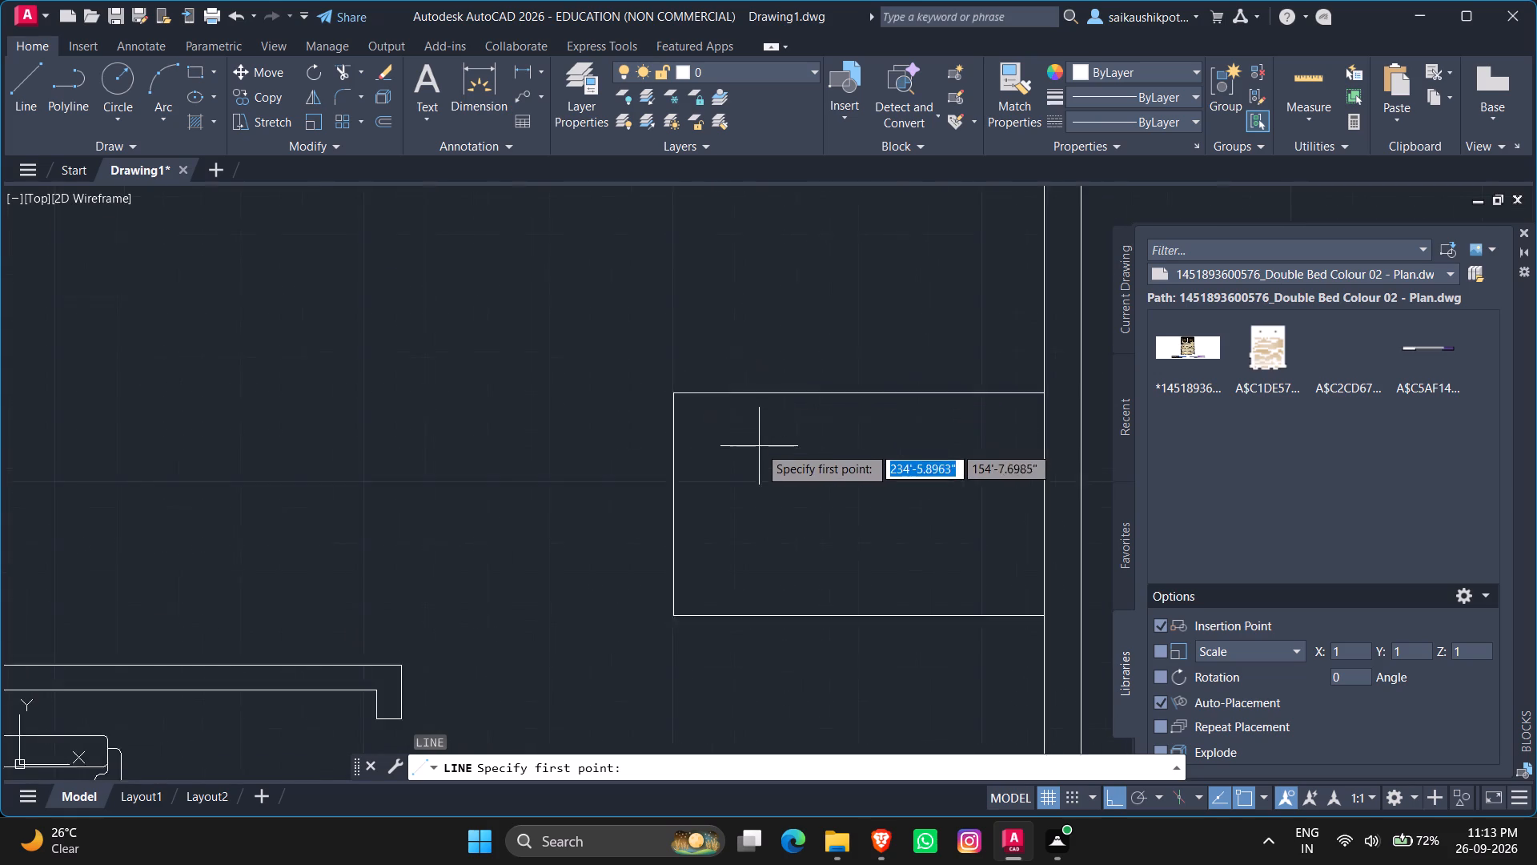
scroll(759, 446, "up", 1)
scroll(747, 400, "down", 1)
left_click(742, 300)
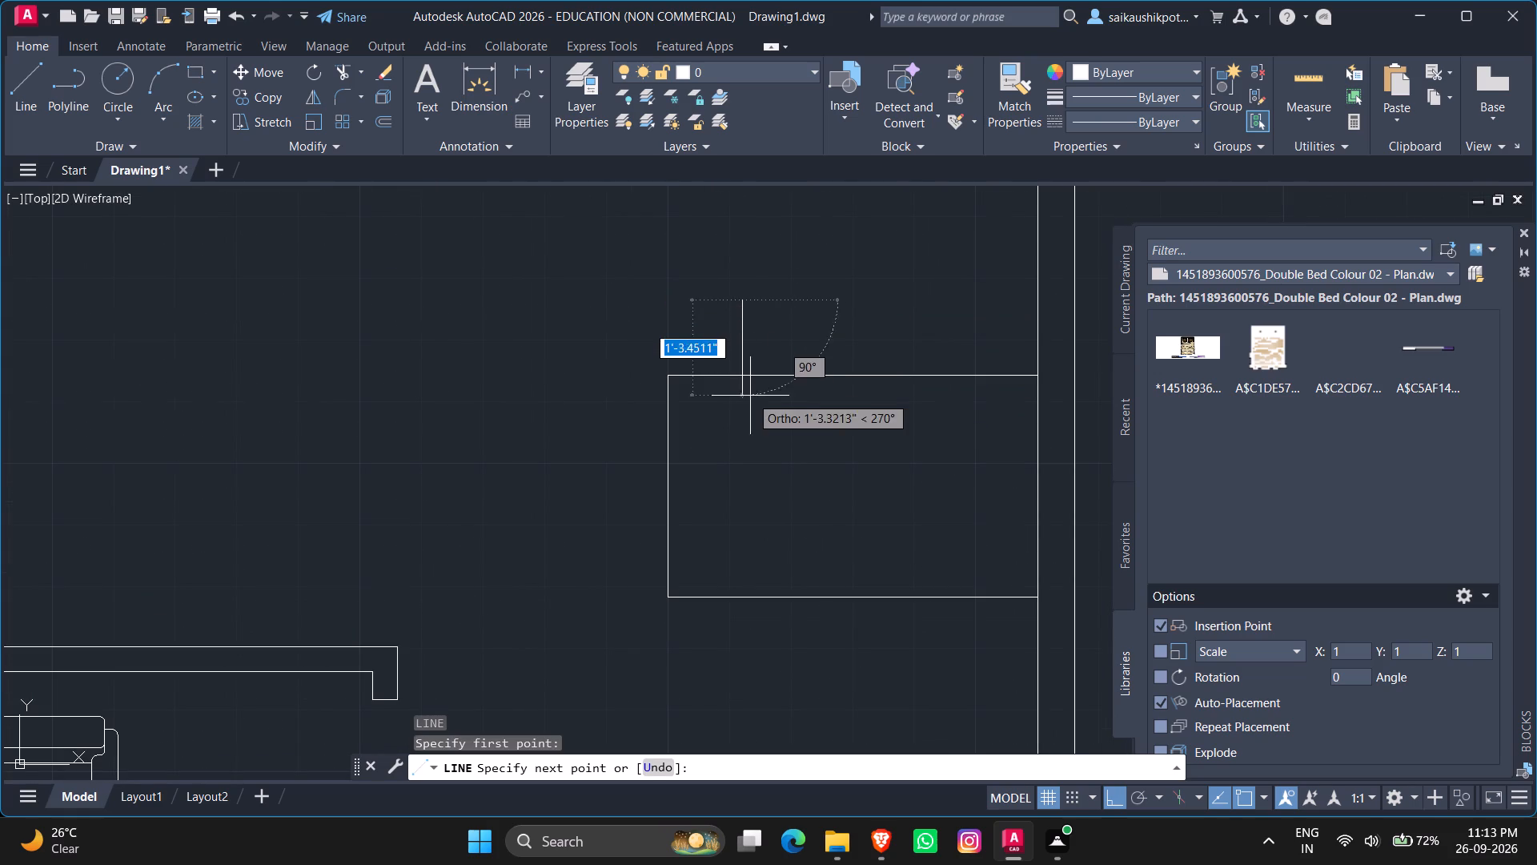
left_click(750, 412)
key("Escape")
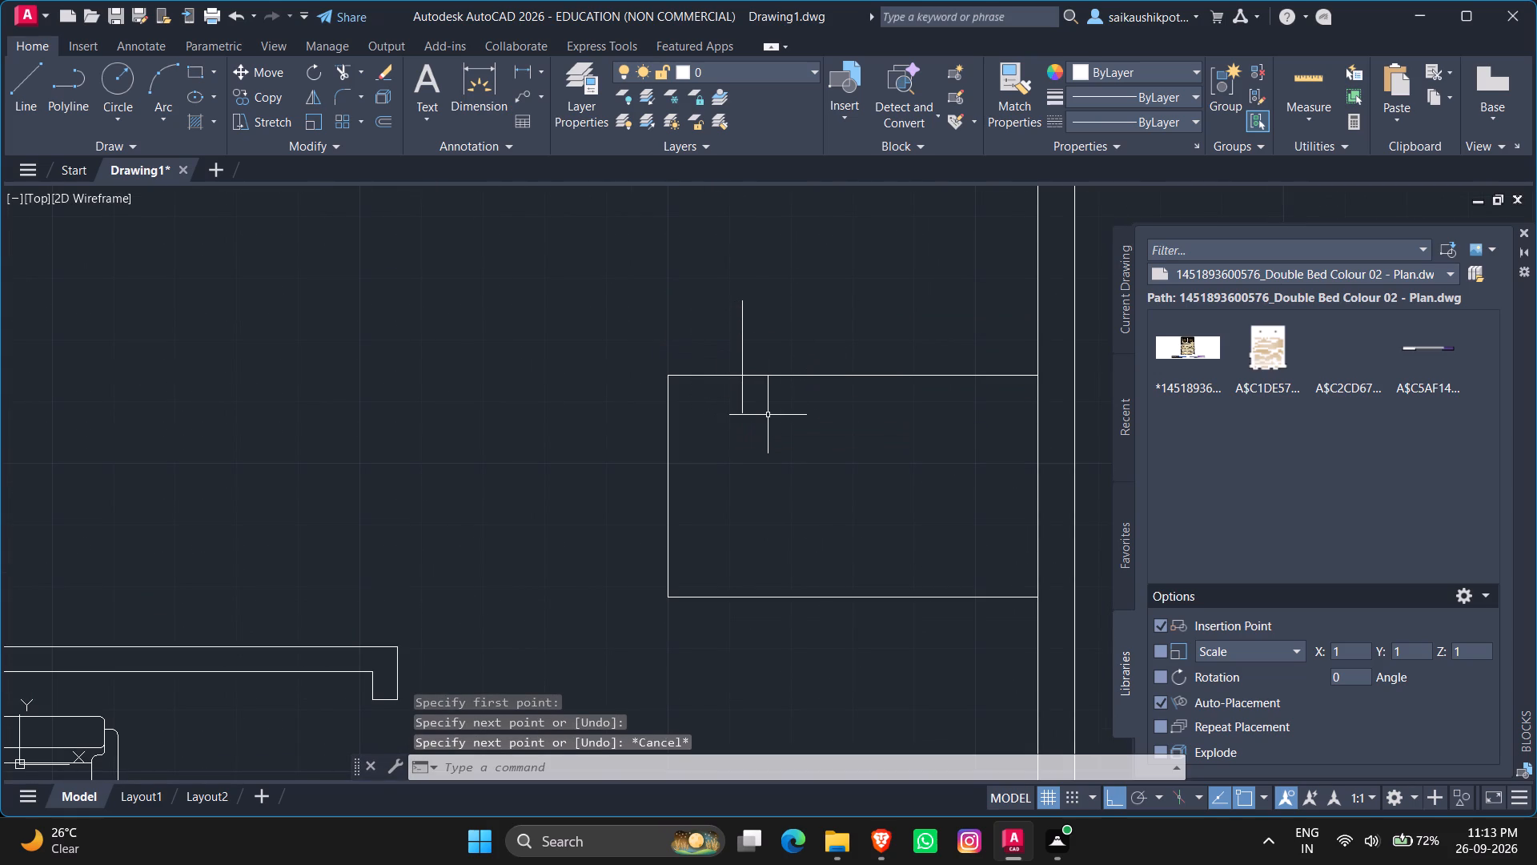
Trim the part of the short vertical line that lies below the rectangle's top edge.
key("t")
key("r")
key("Return")
key("Return")
left_click(757, 396)
left_click(735, 399)
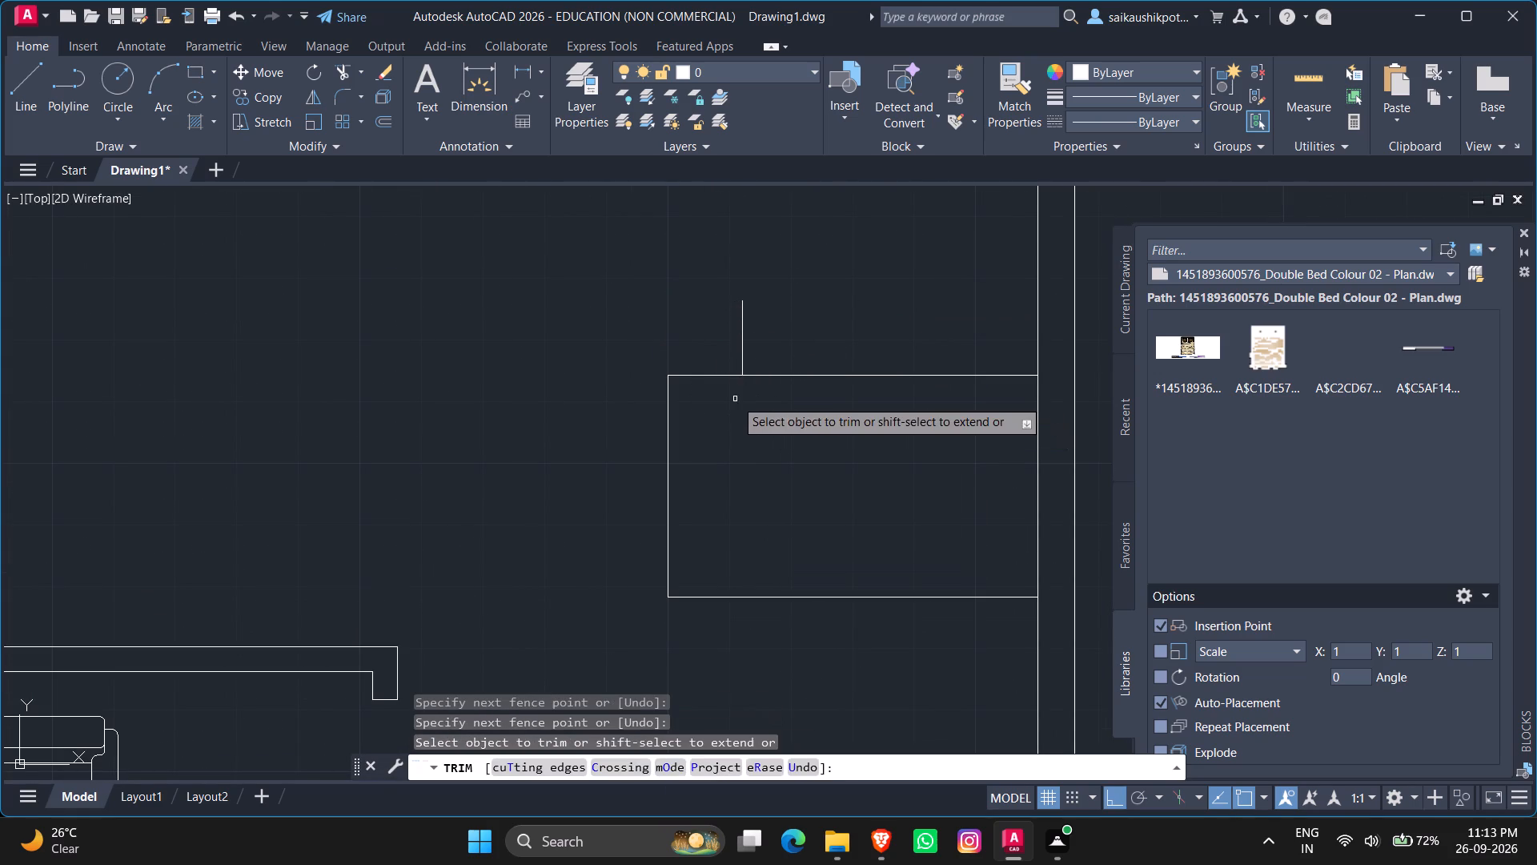
key("Escape")
left_click(740, 330)
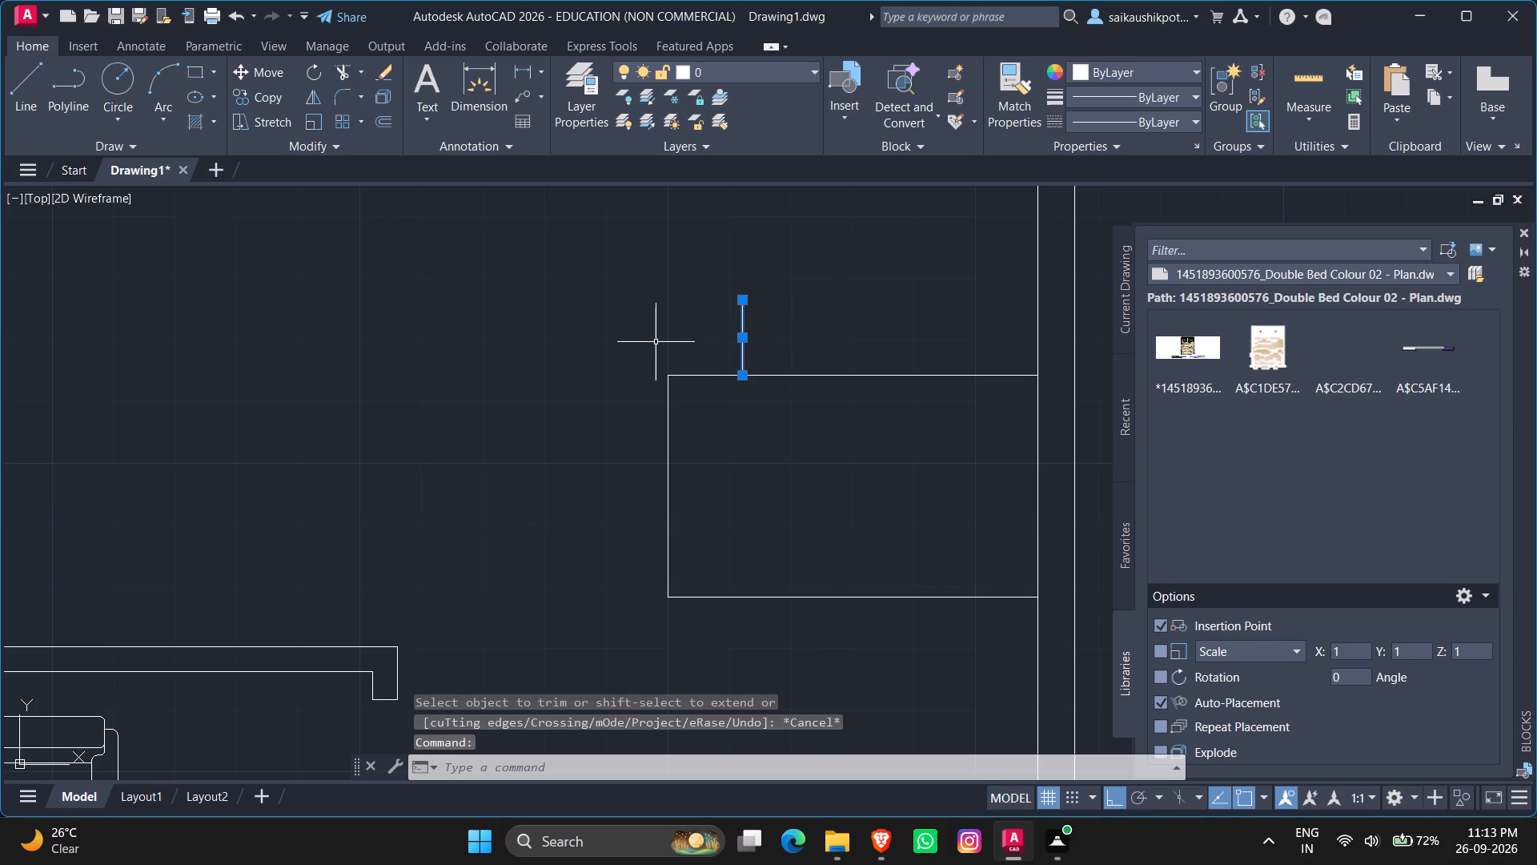
key("Escape")
key("Escape")
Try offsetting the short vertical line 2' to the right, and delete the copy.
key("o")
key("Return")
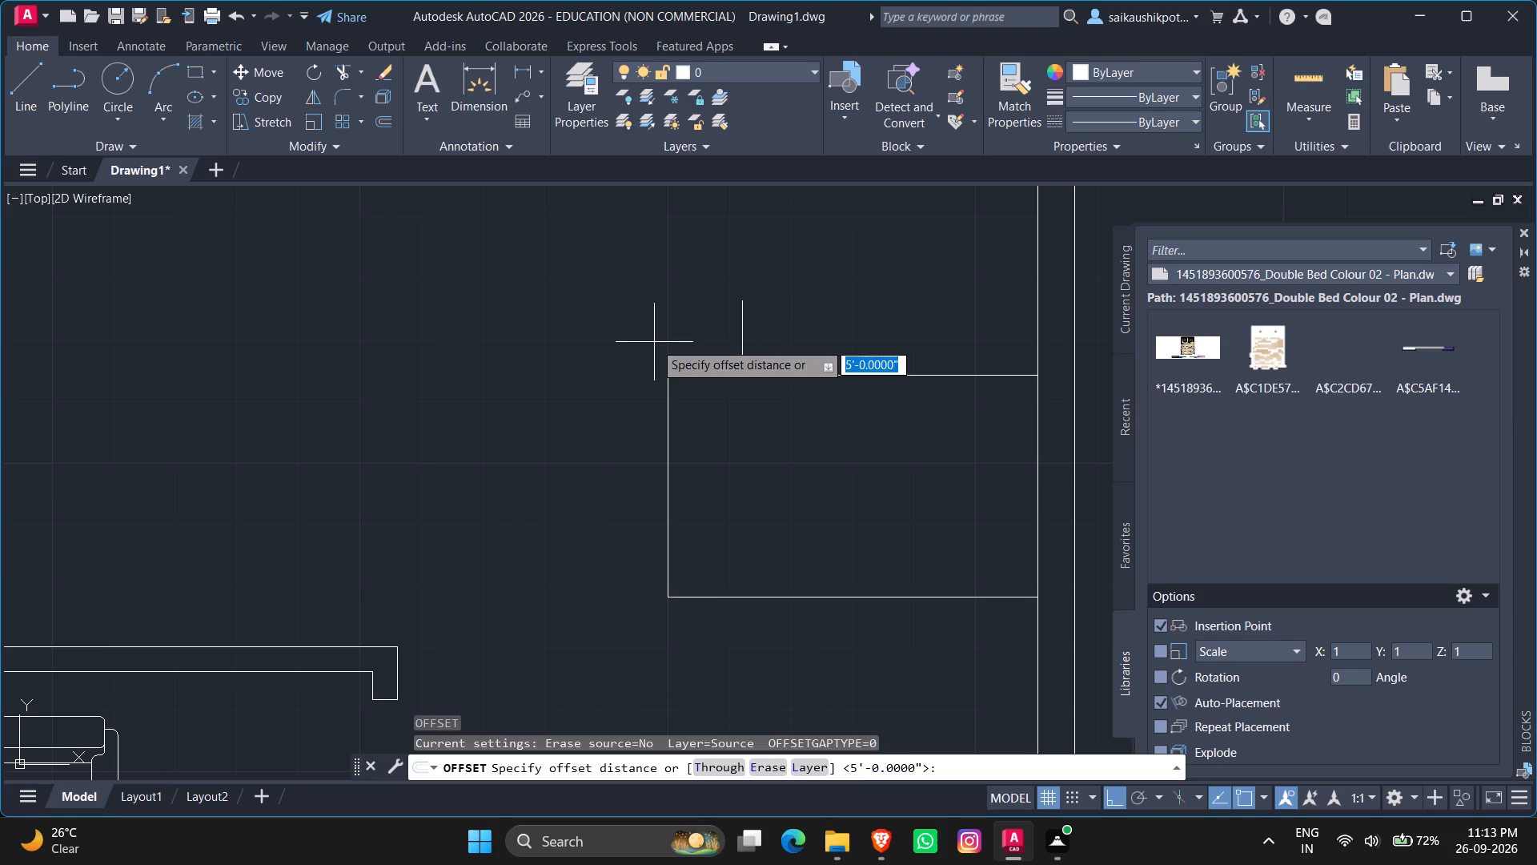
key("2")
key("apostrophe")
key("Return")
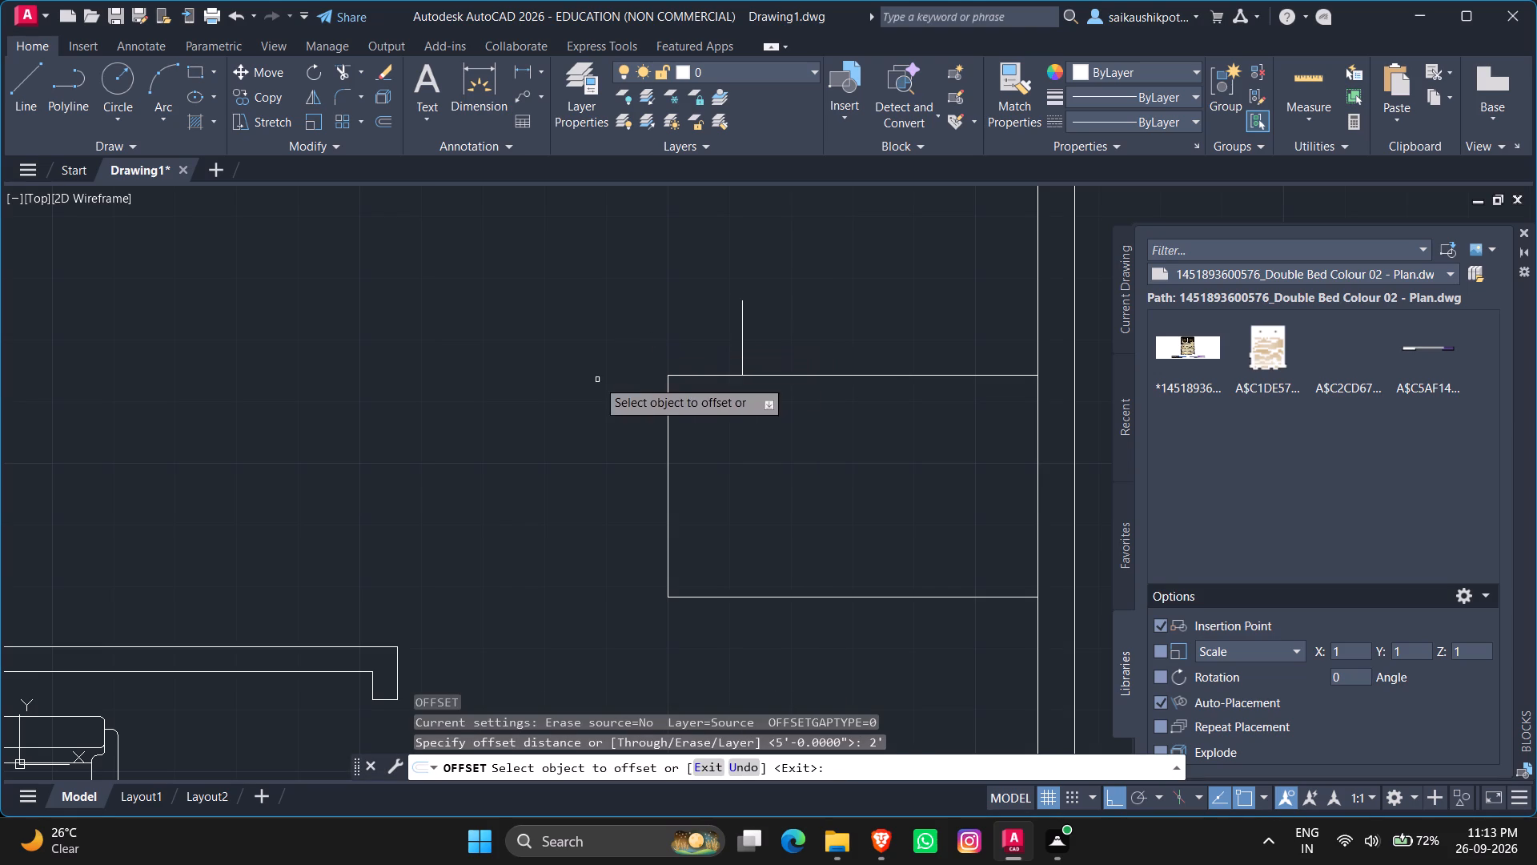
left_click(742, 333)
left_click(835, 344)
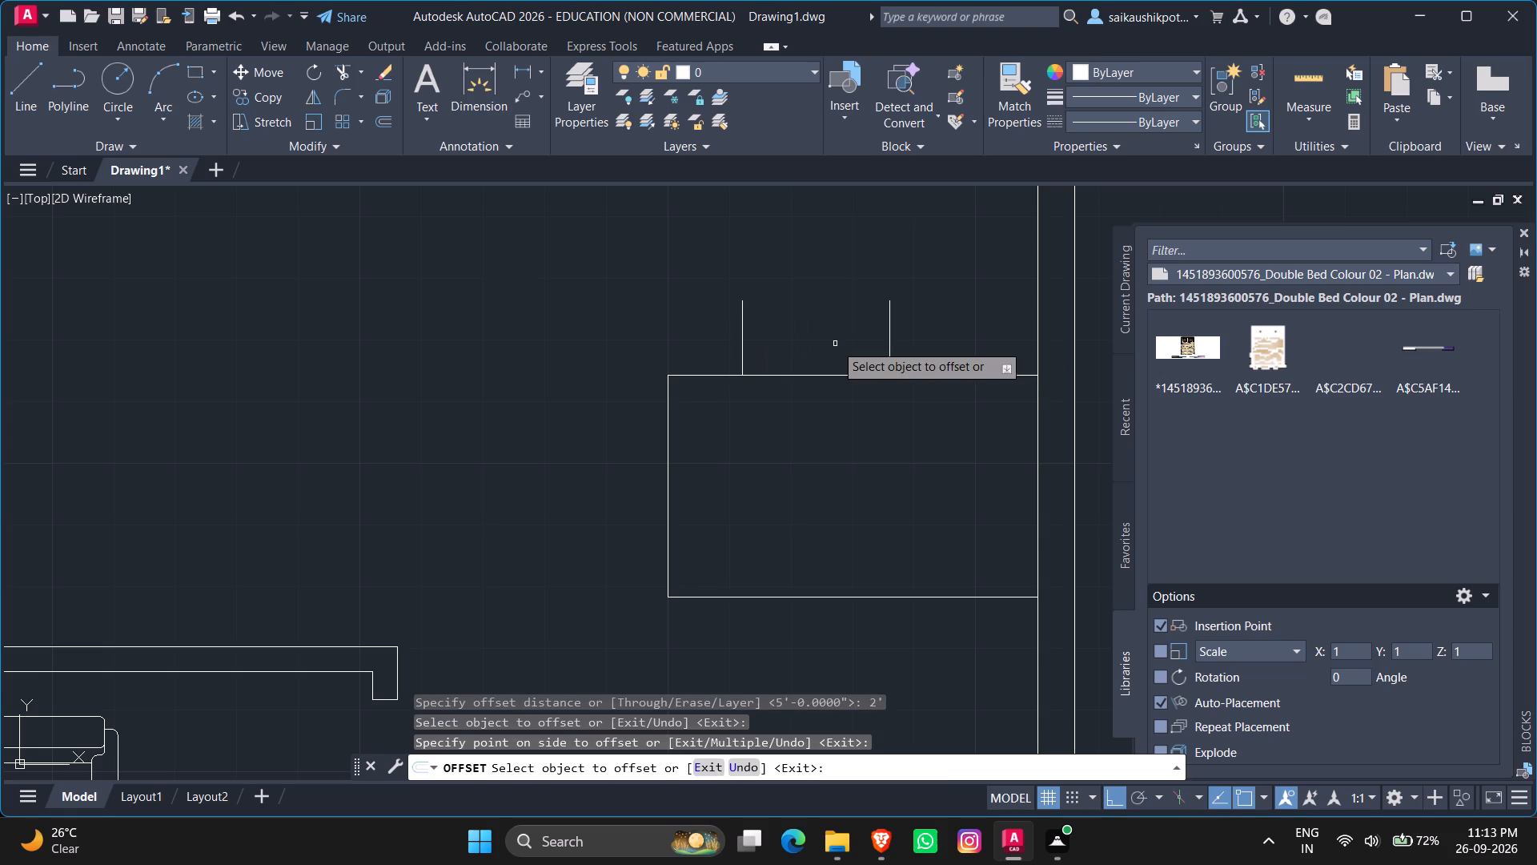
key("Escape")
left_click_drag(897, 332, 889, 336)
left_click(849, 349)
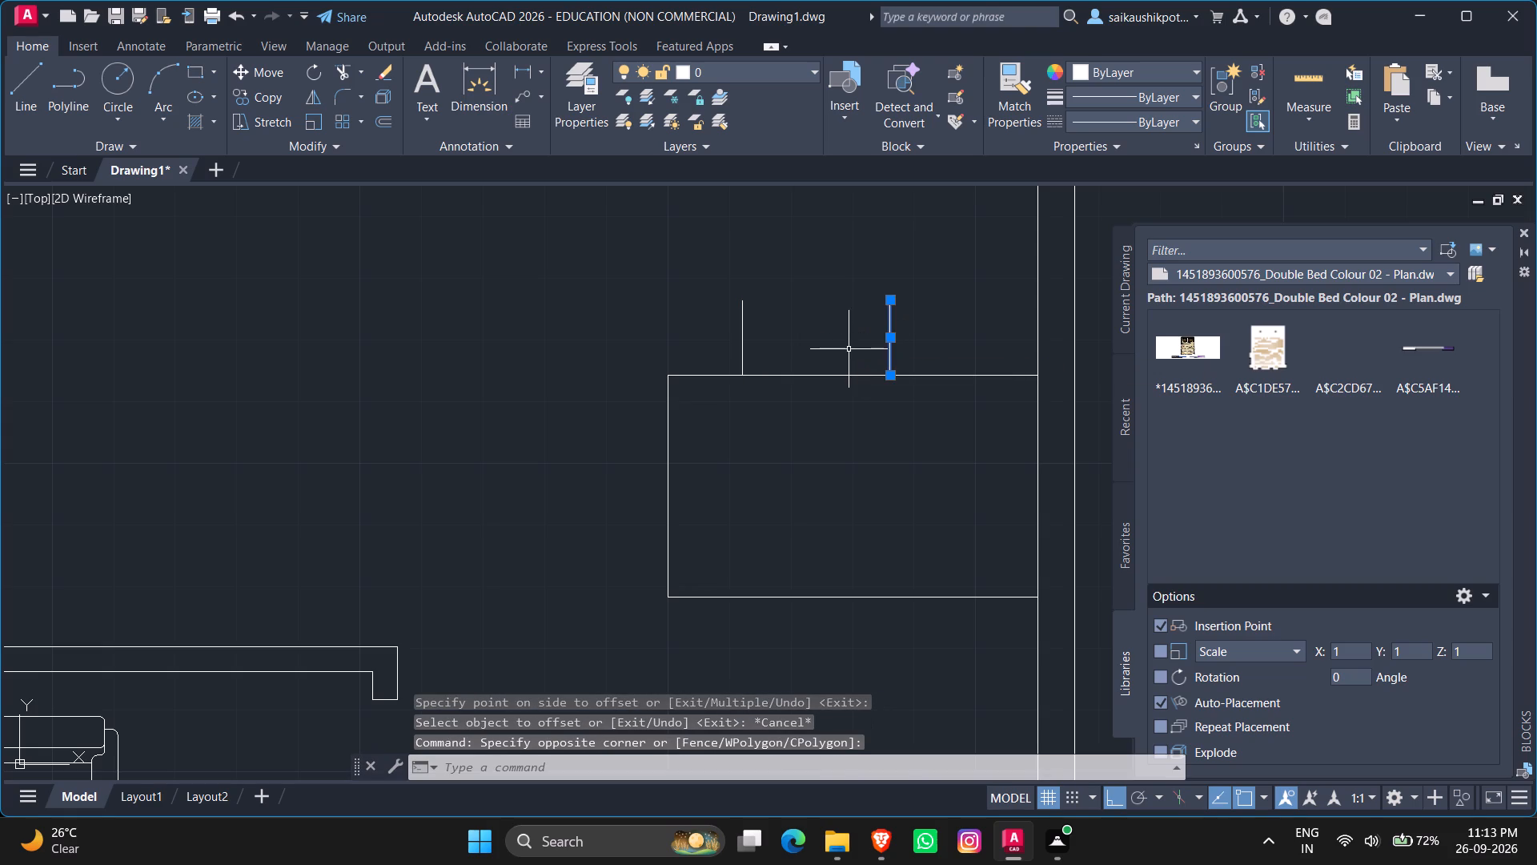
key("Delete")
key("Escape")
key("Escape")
Offset the short vertical line 1' to the right three times in succession along the rectangle's top edge.
key("o")
key("Return")
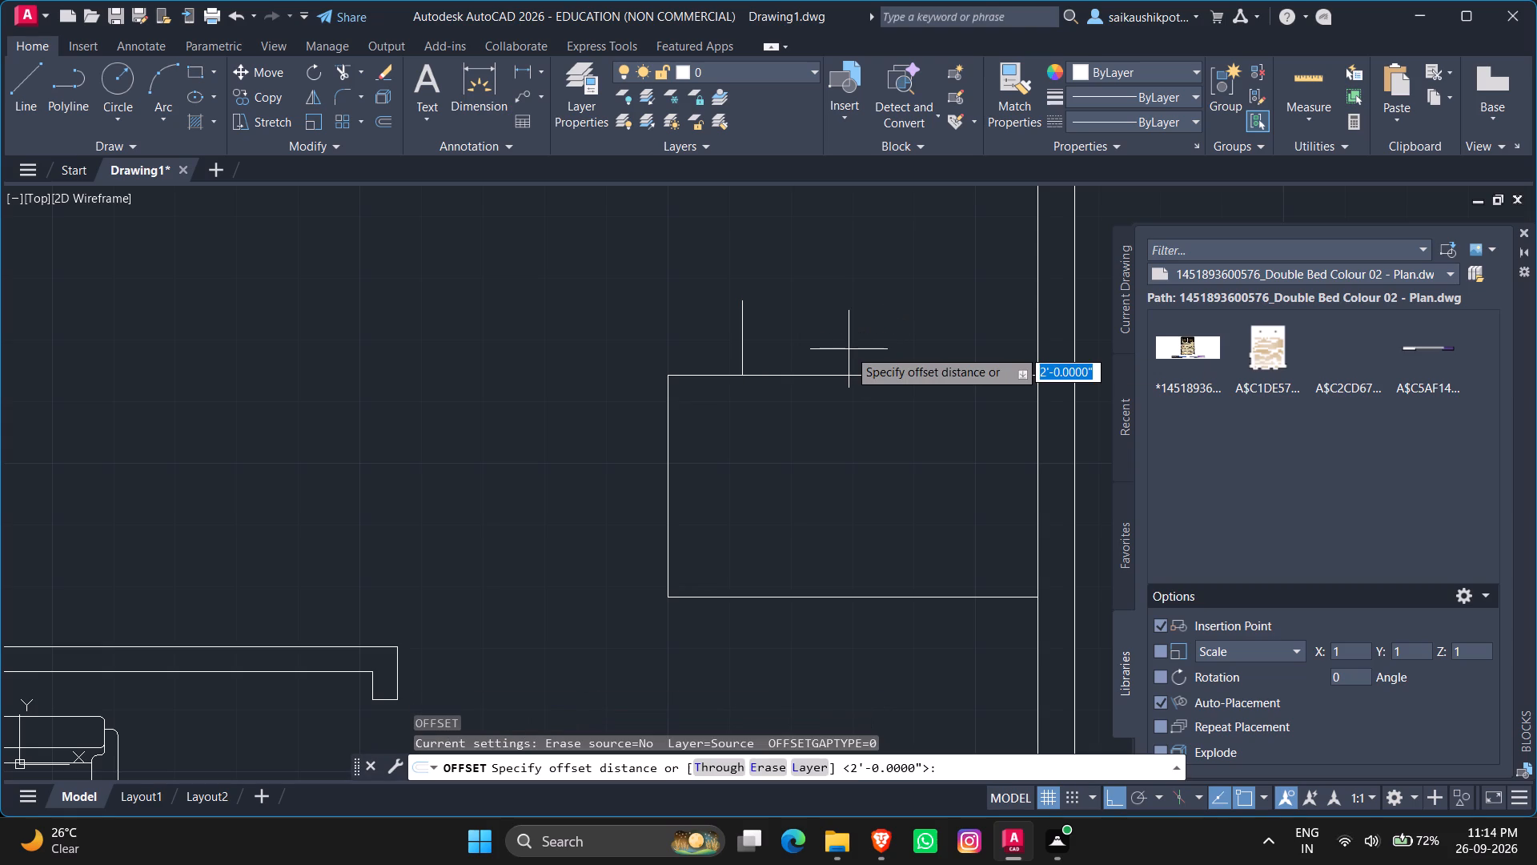
type("1'")
key("Return")
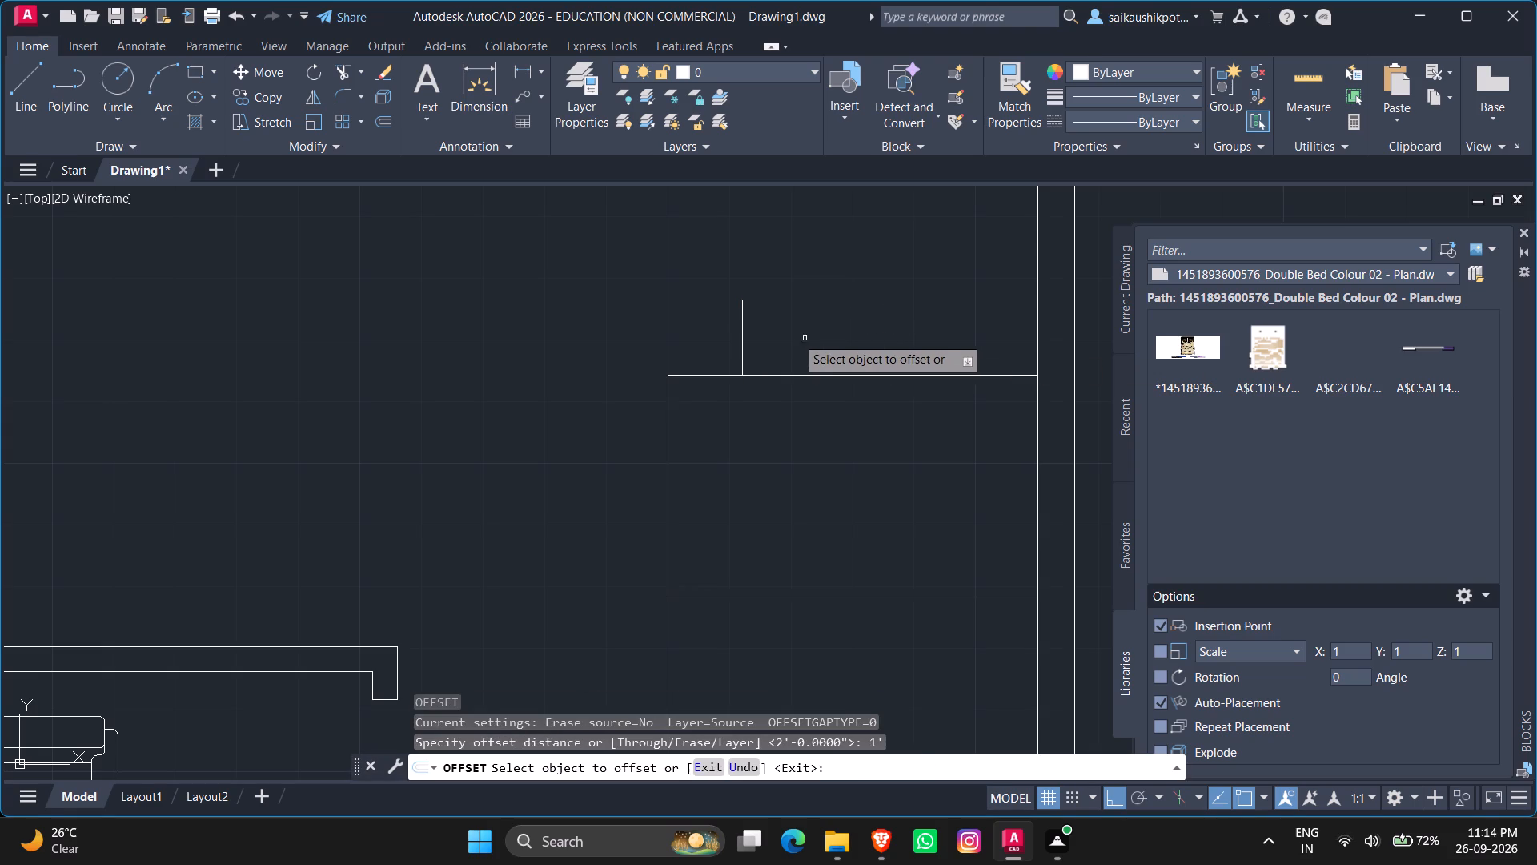
left_click(744, 333)
left_click(861, 344)
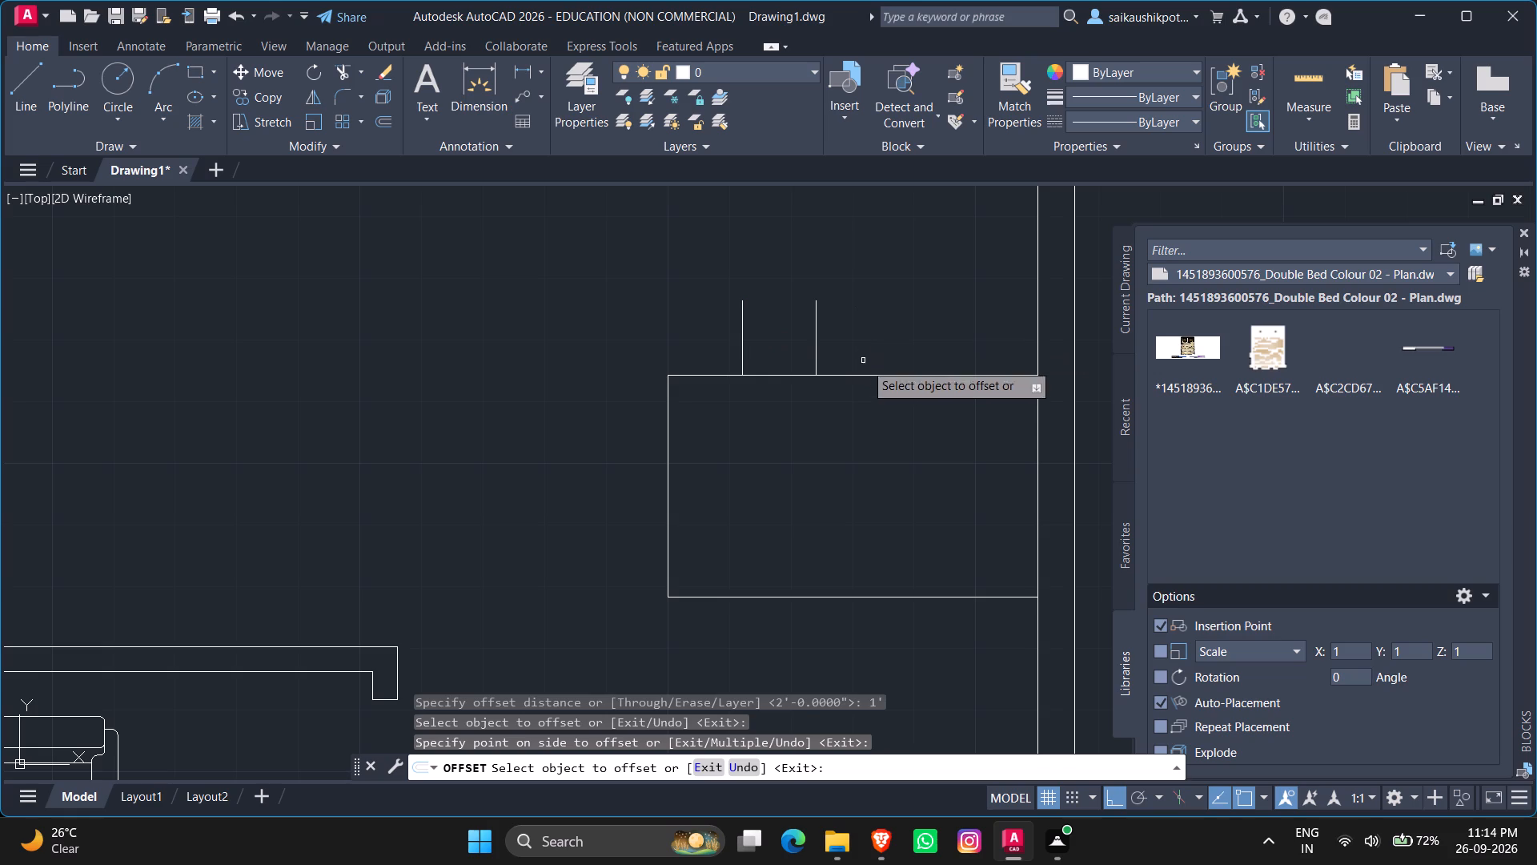
left_click(819, 340)
left_click(881, 348)
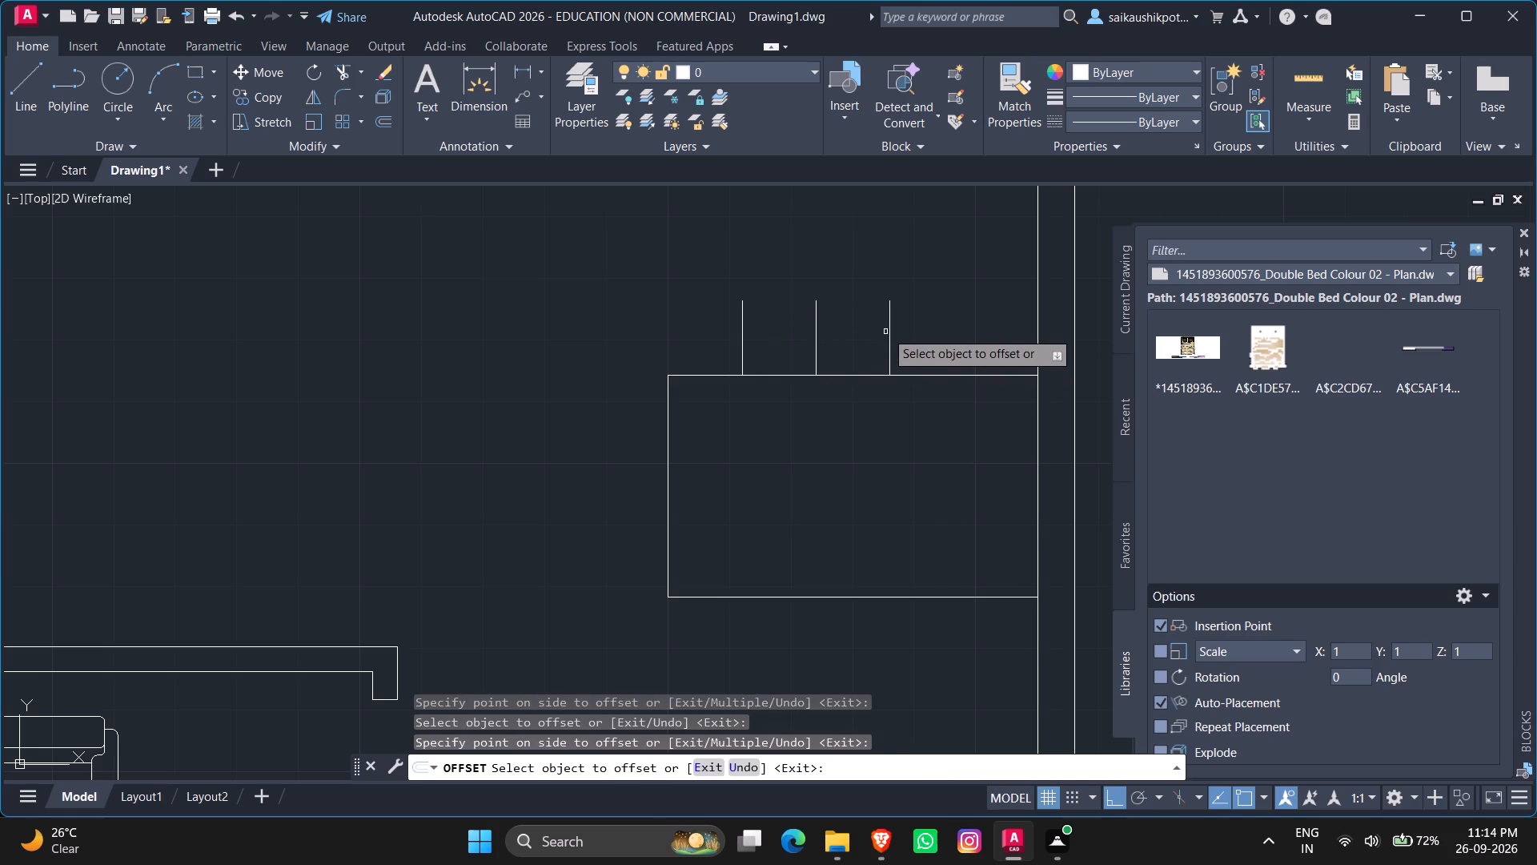
left_click(892, 328)
left_click(939, 336)
key("Escape")
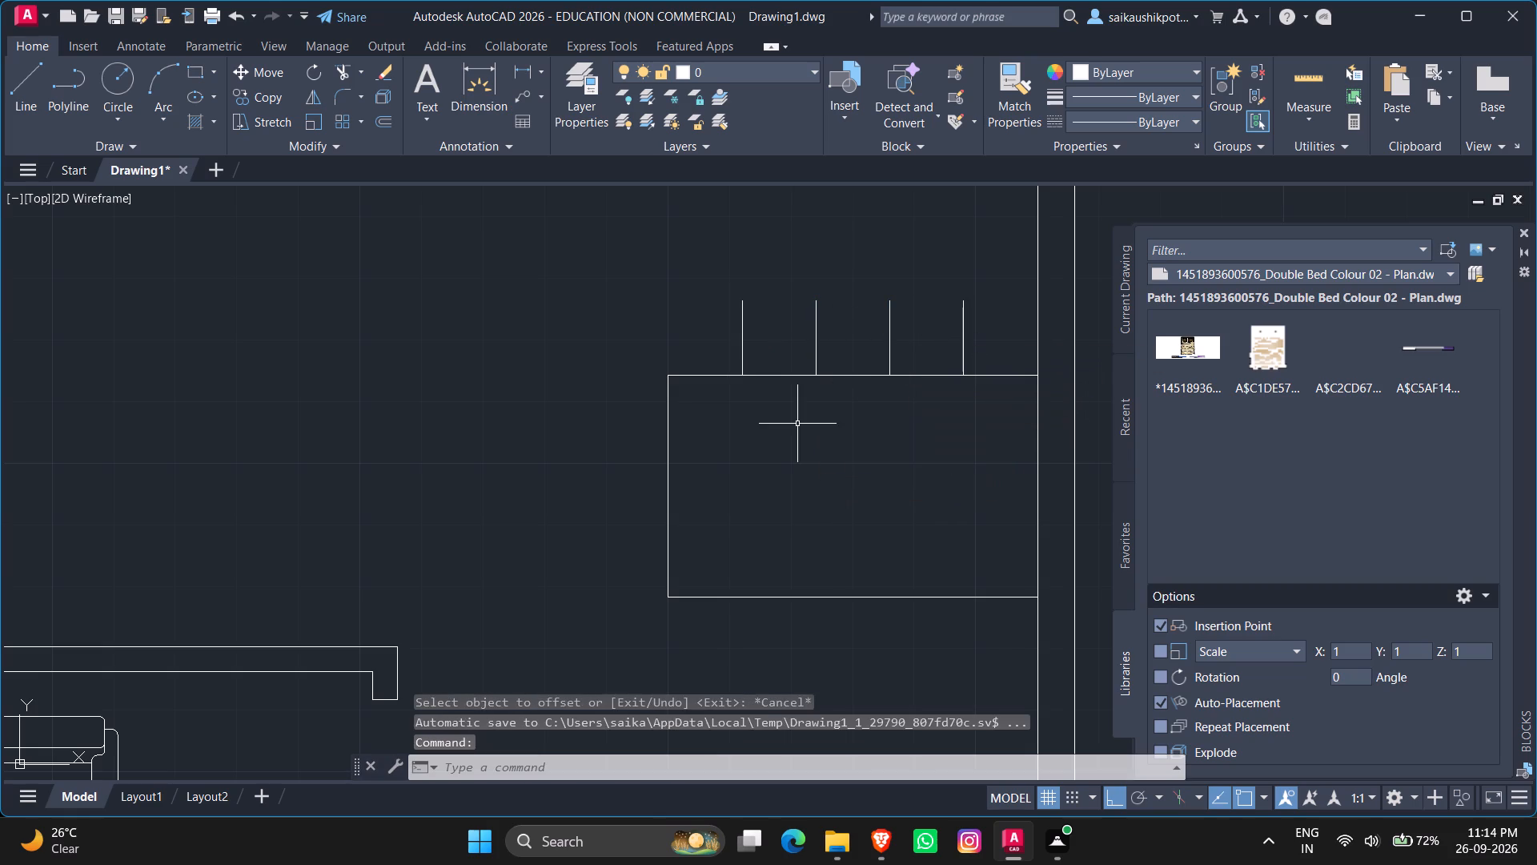
key("Escape")
Copy the four short vertical lines and paste them below the rectangle's bottom edge, aligned with the originals.
left_click(715, 264)
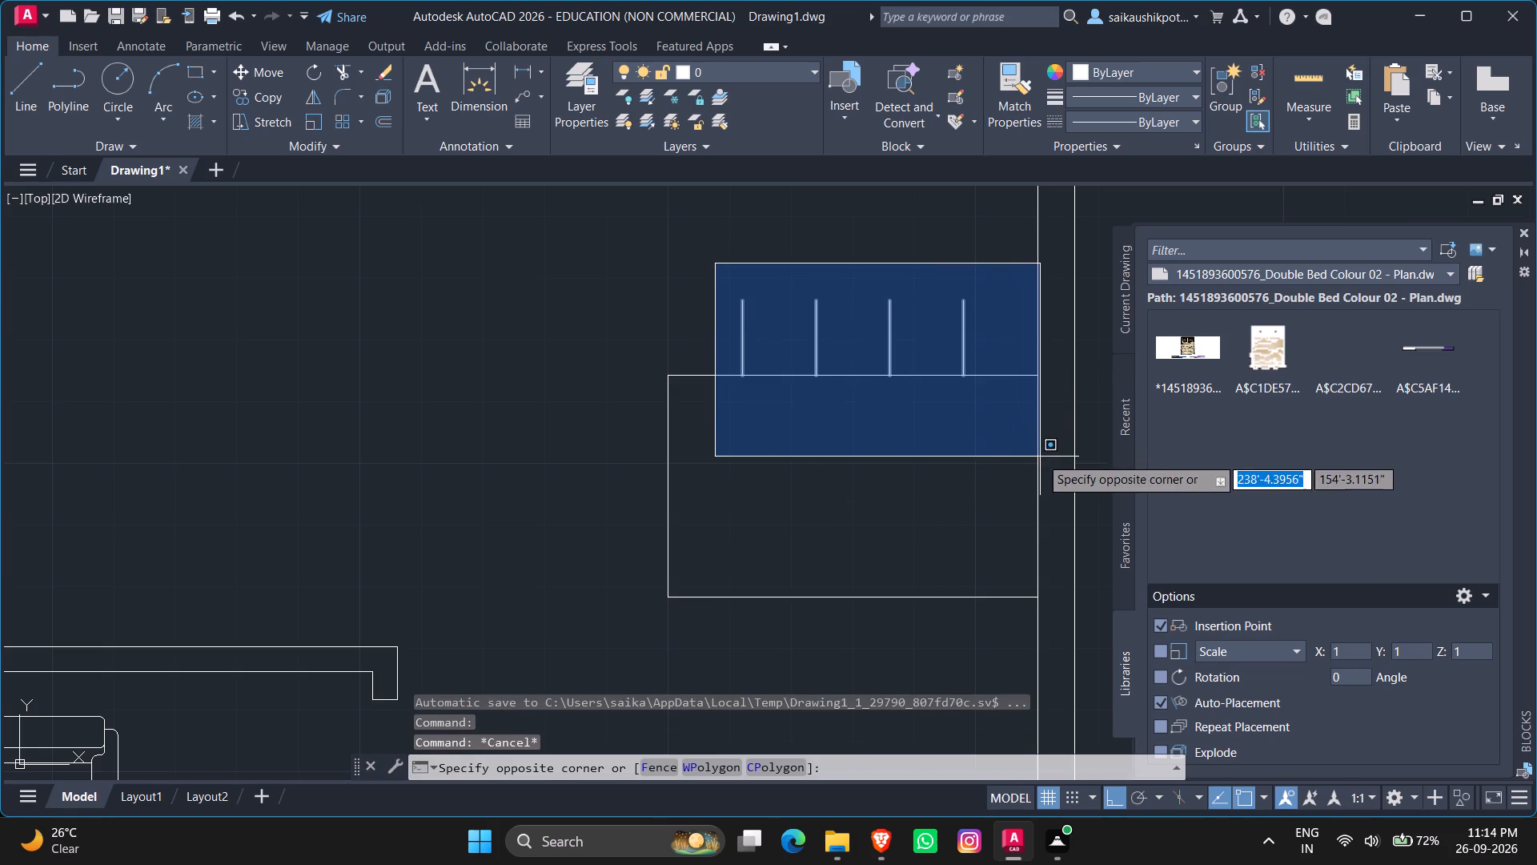
left_click(1040, 457)
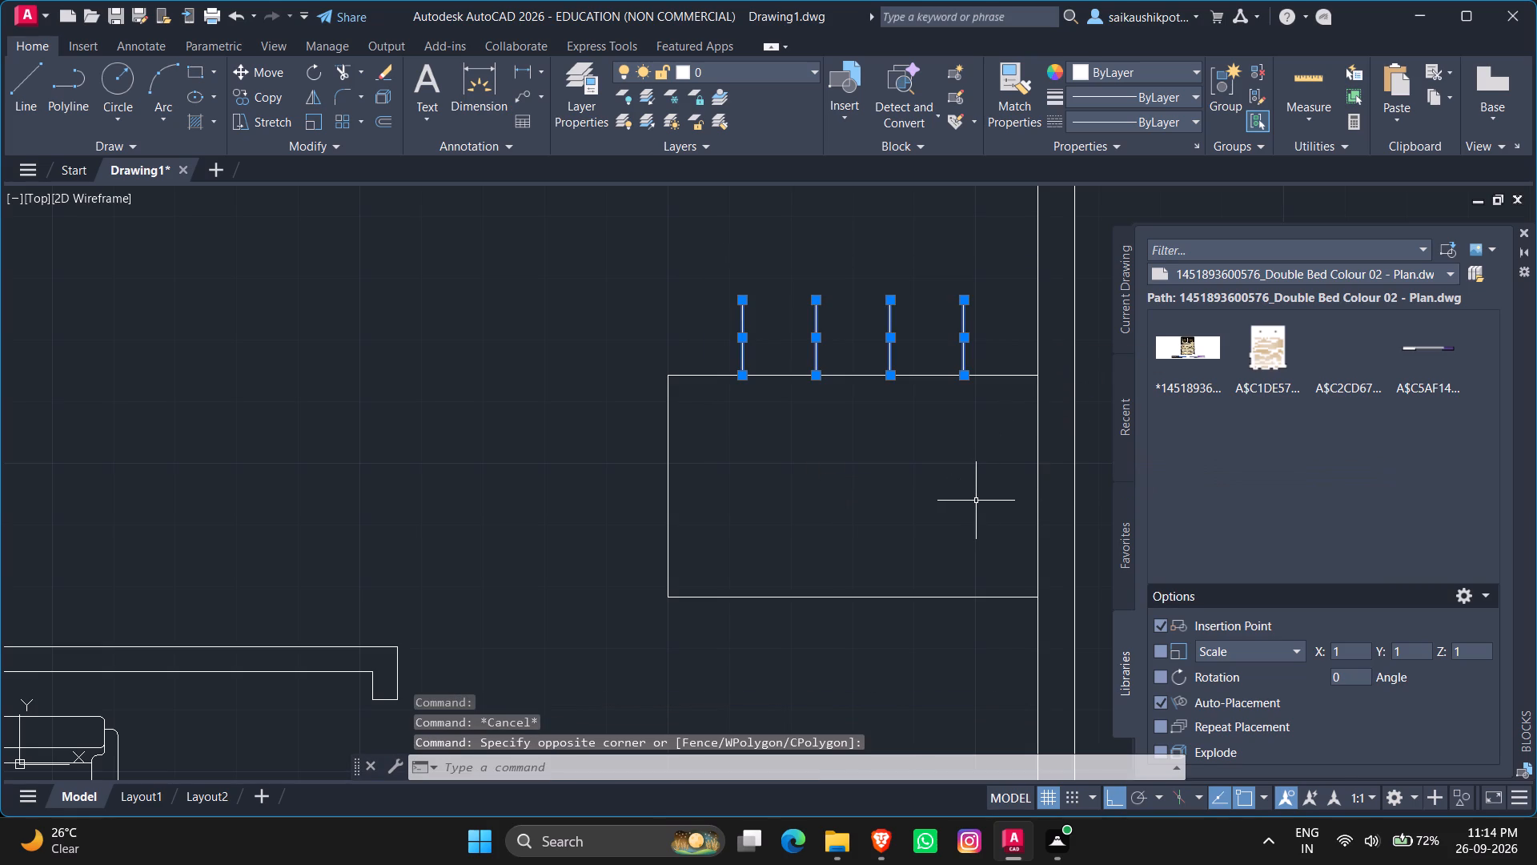
key("ctrl+c")
key("ctrl+v")
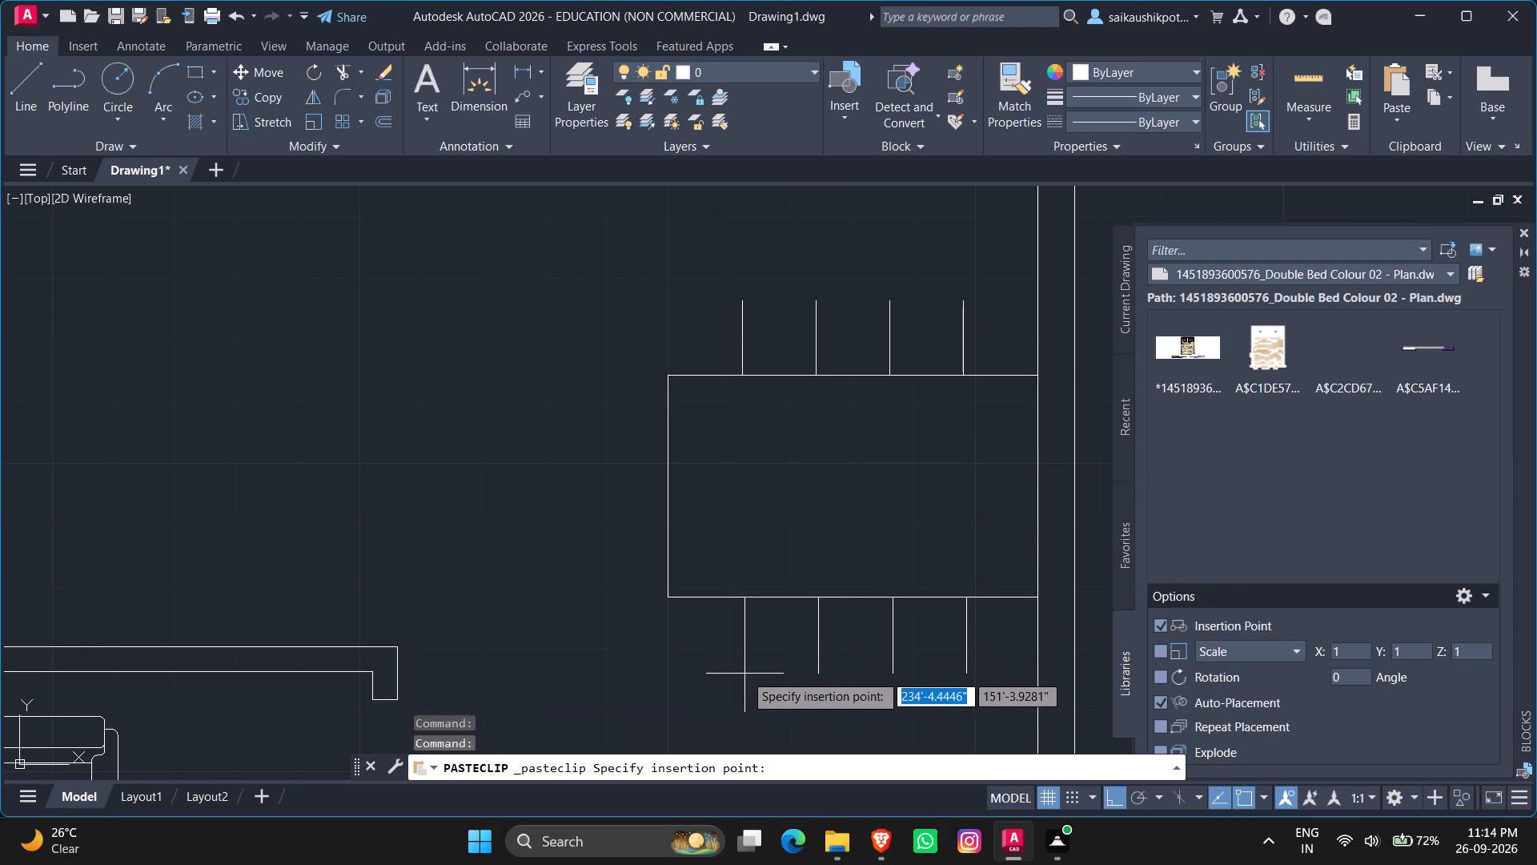
left_click(742, 672)
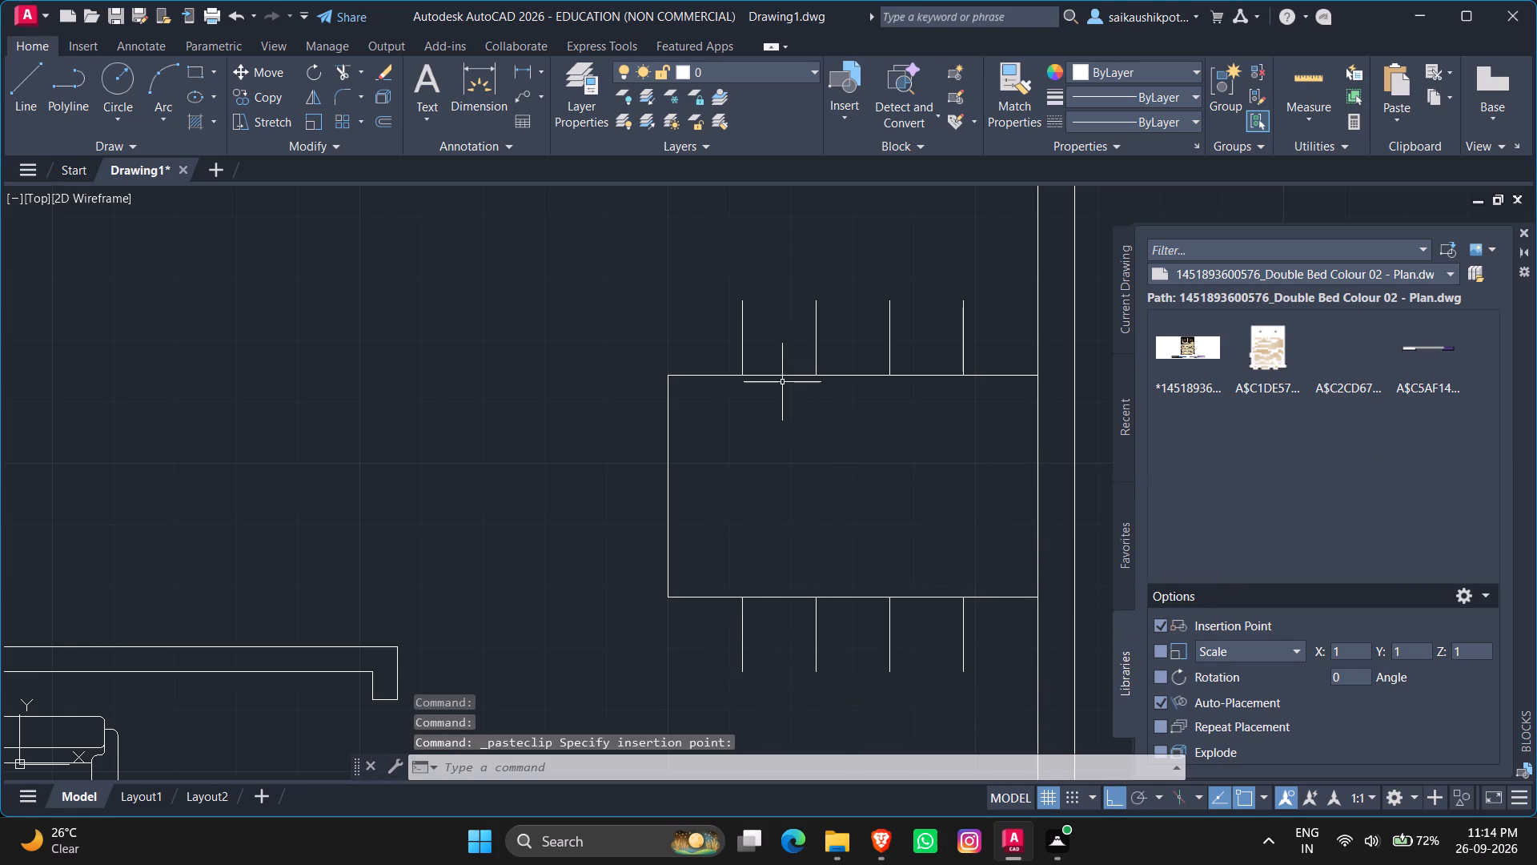
key("Escape")
key("Escape")
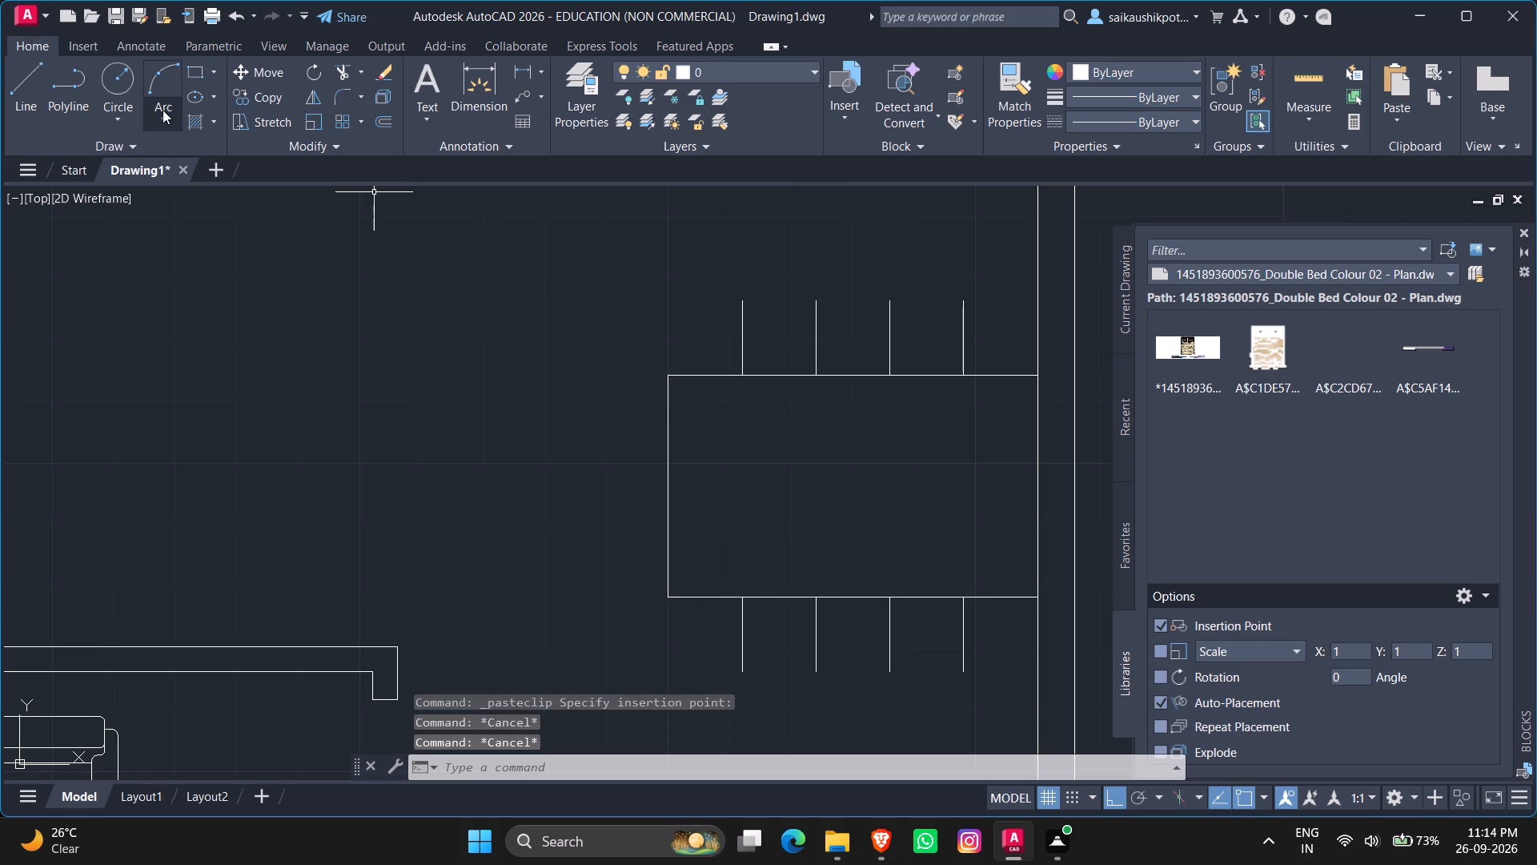
With ortho off, draw a three-point arc bulging outward between the free ends of the first two short lines above the table.
left_click(156, 91)
scroll(685, 300, "up", 2)
scroll(818, 321, "down", 1)
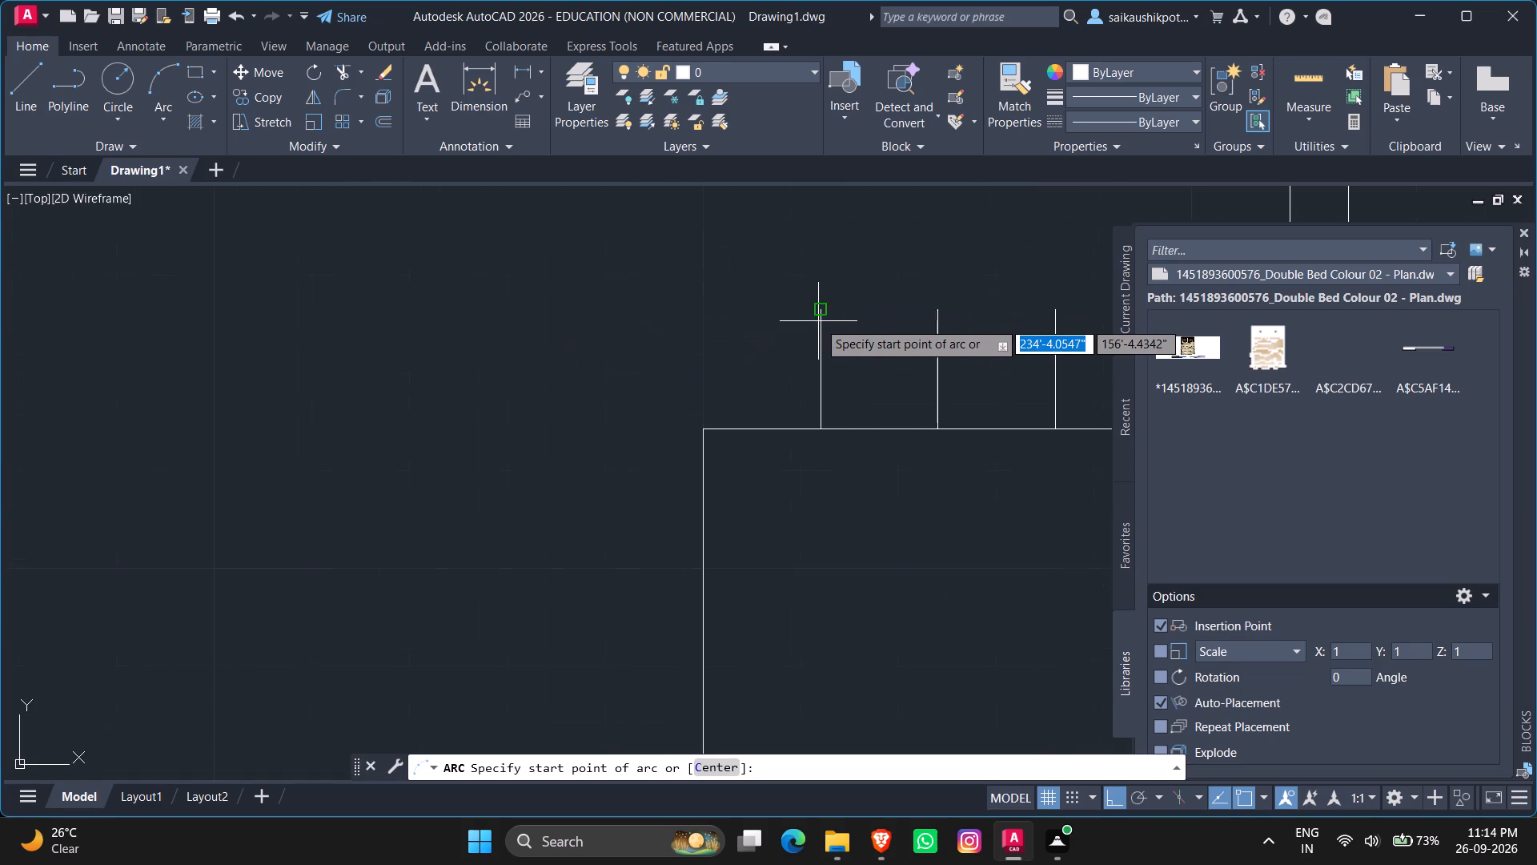
scroll(818, 321, "down", 1)
left_click(818, 312)
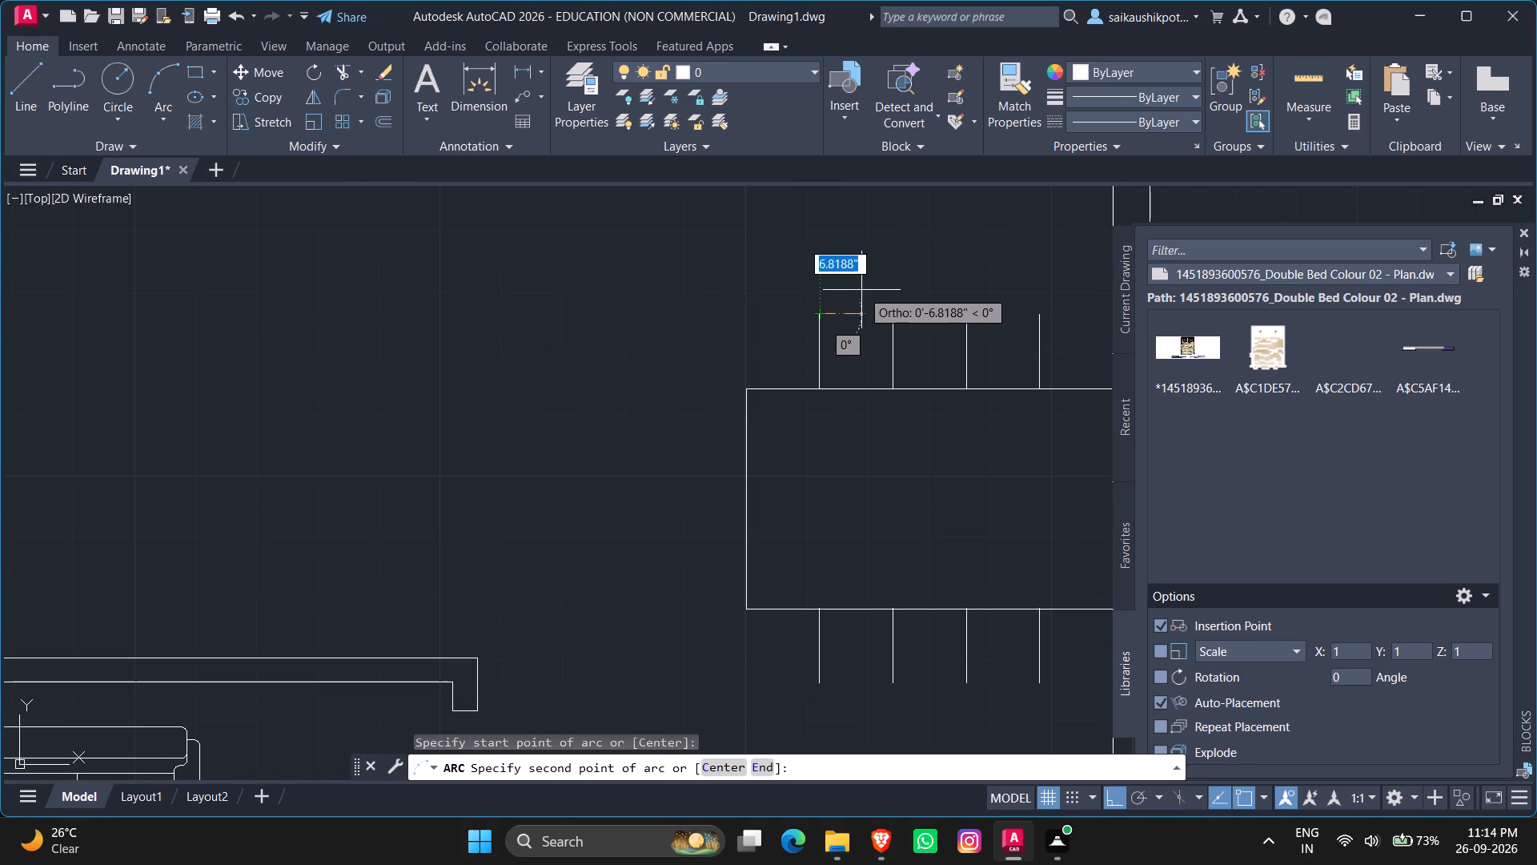
key("F8")
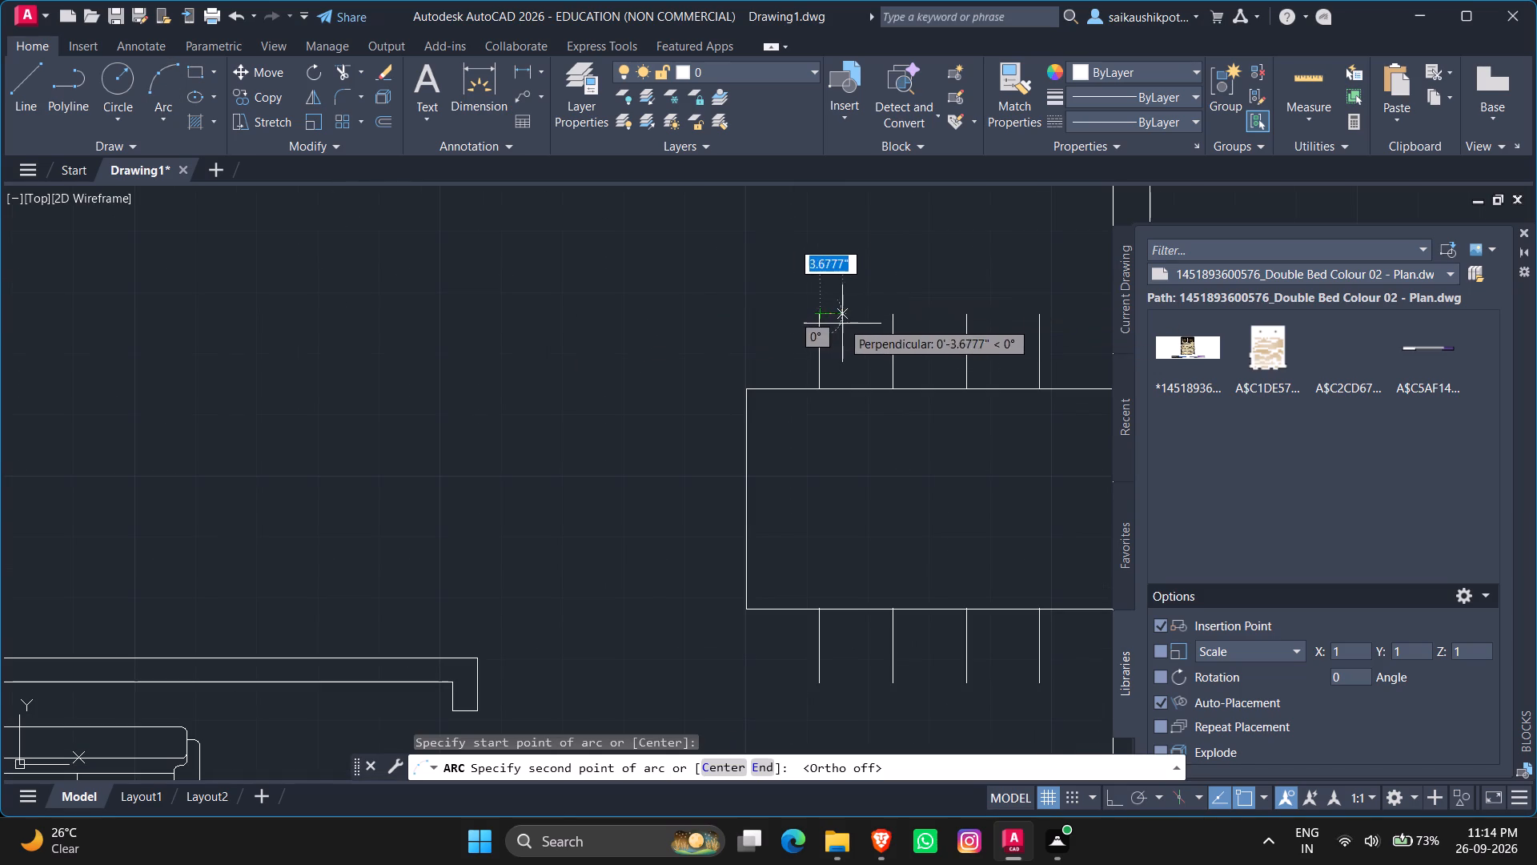
scroll(844, 303, "up", 3)
left_click(886, 286)
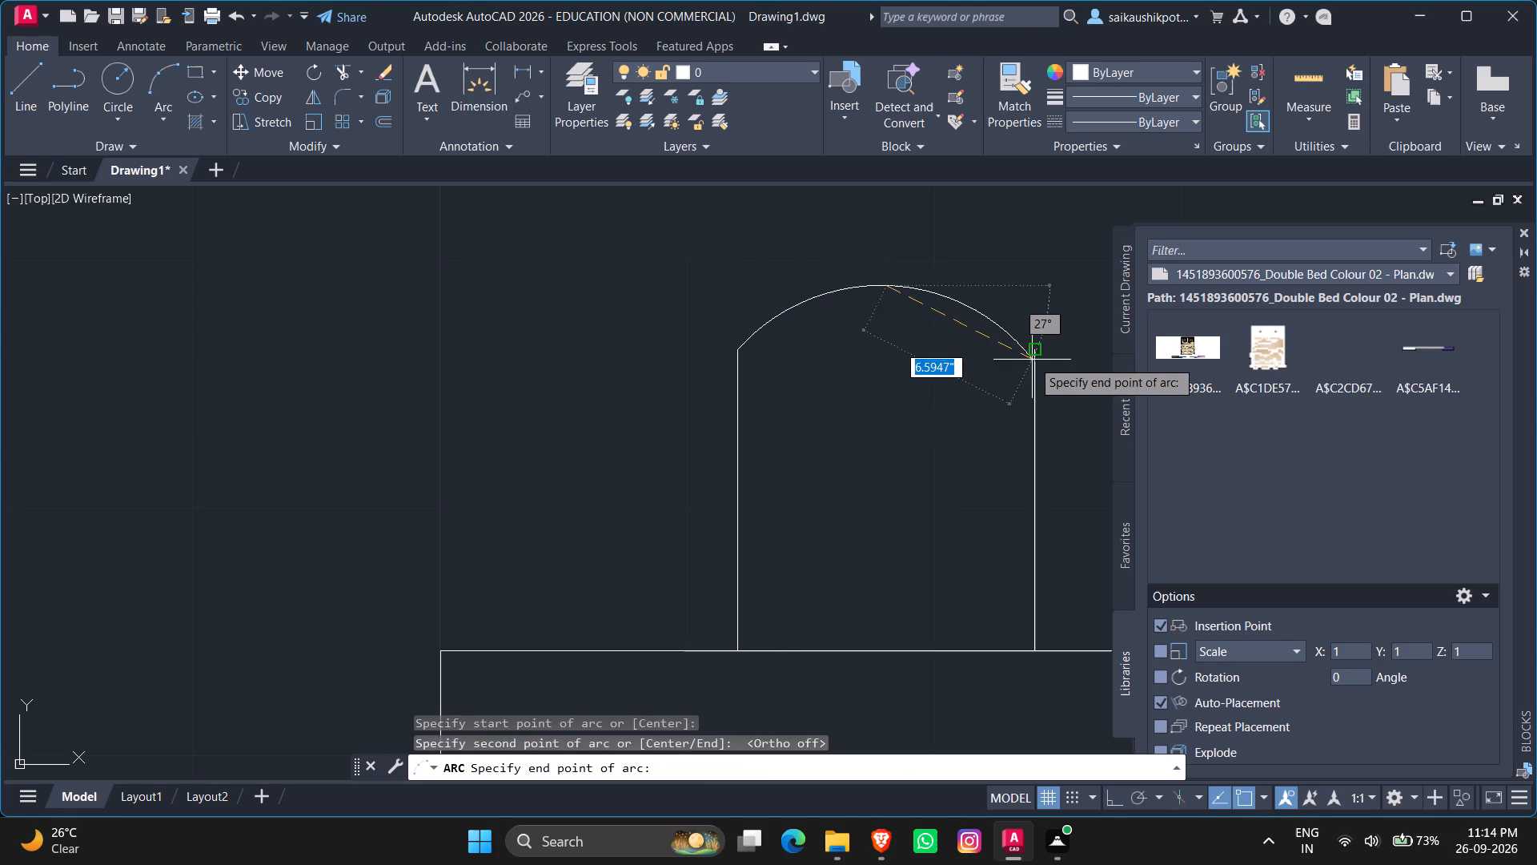
left_click(1030, 356)
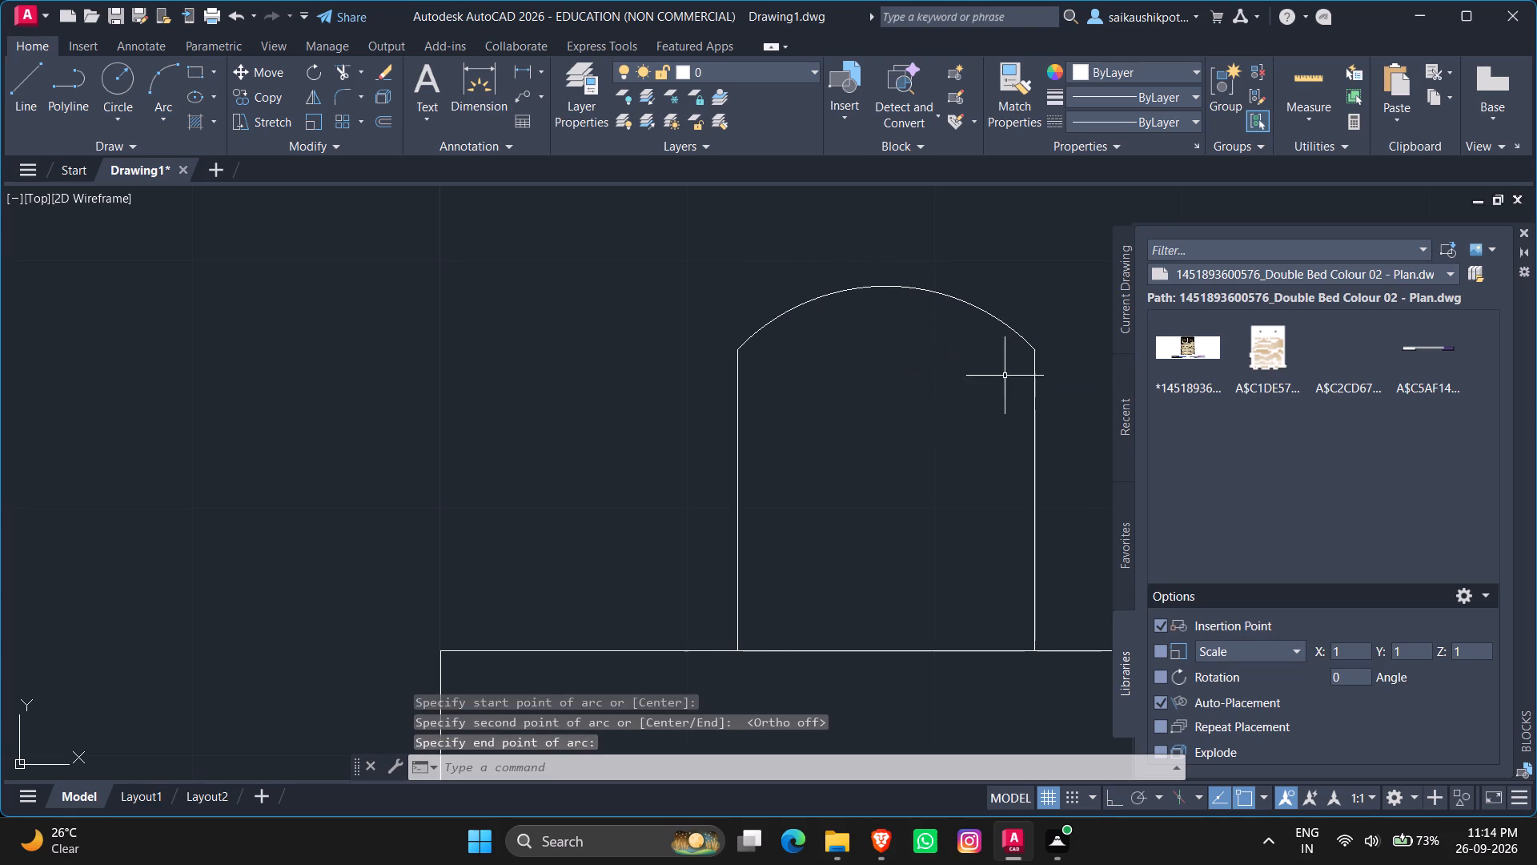
key("Escape")
Draw a matching outward three-point arc joining the free ends of the third and fourth short lines above the table.
scroll(985, 396, "down", 3)
scroll(983, 415, "up", 1)
scroll(985, 426, "down", 1)
middle_click(985, 426)
middle_click_drag(985, 426, 644, 412)
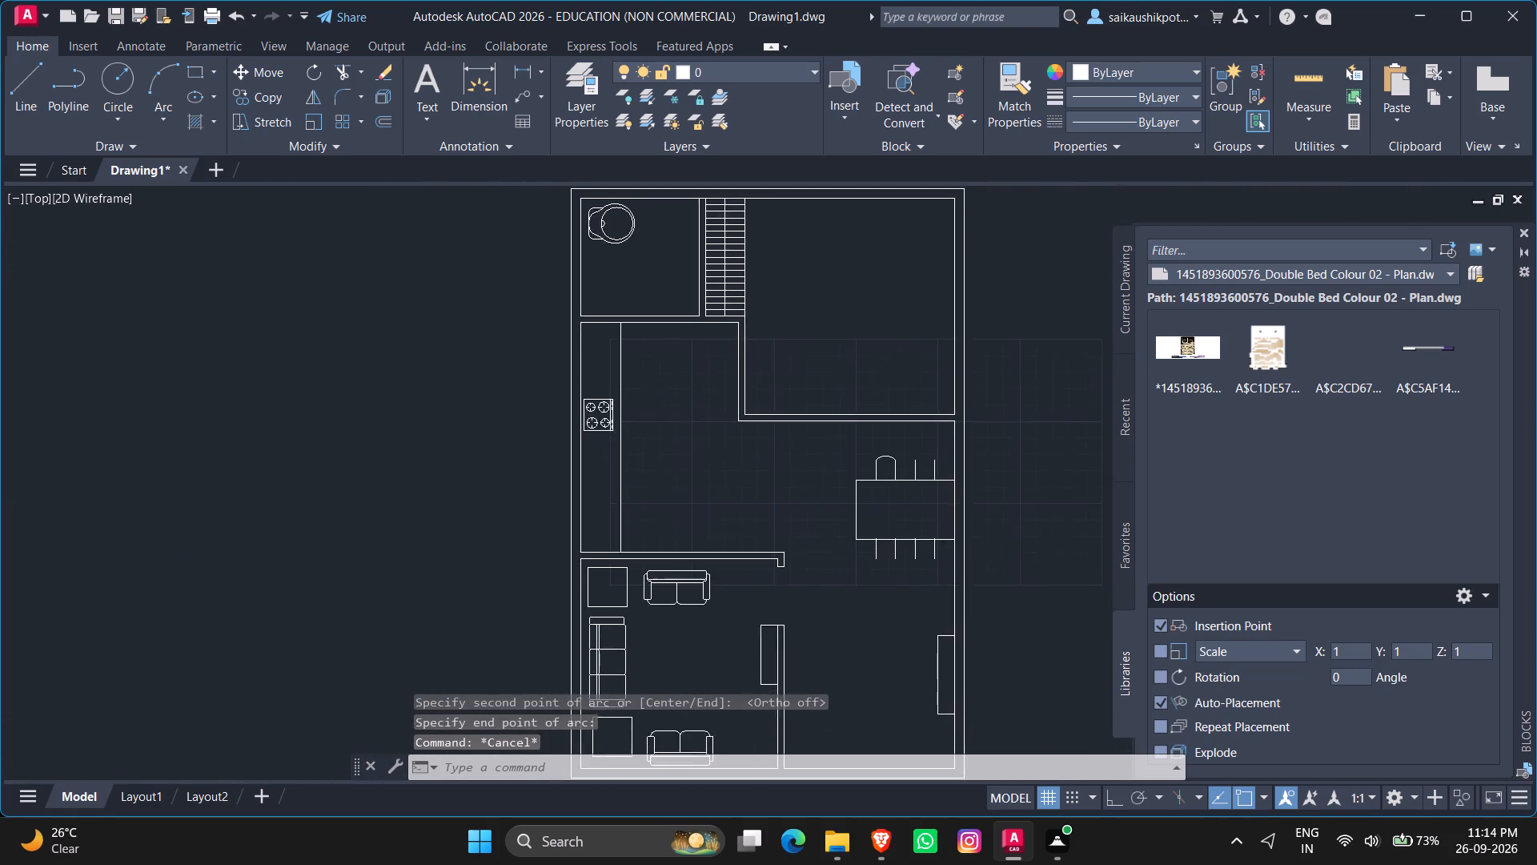
scroll(820, 454, "up", 2)
scroll(890, 405, "down", 4)
scroll(849, 424, "up", 6)
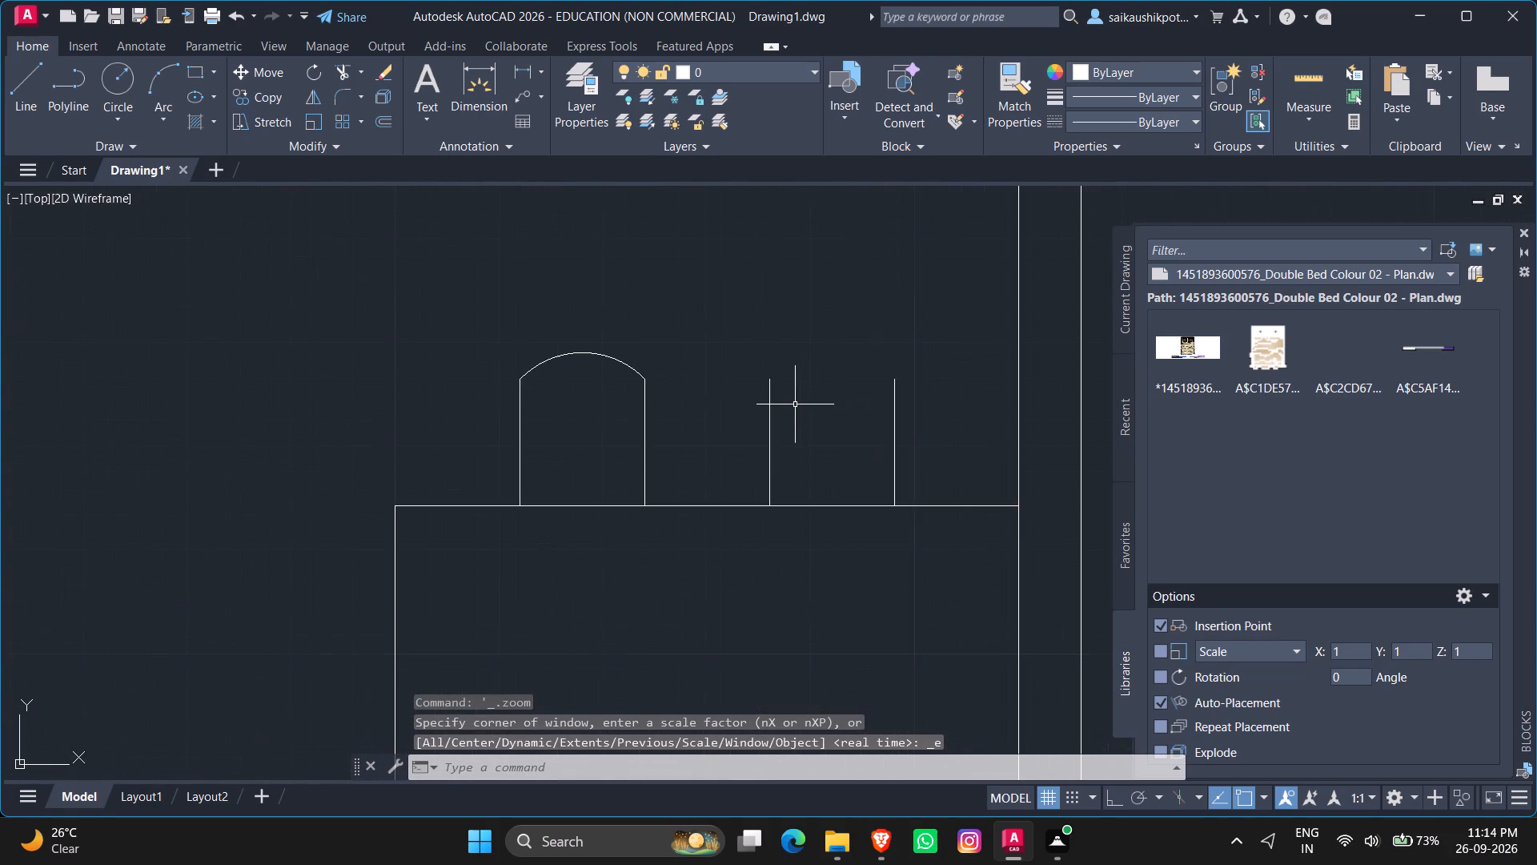
scroll(795, 404, "up", 1)
key("Escape")
key("Escape")
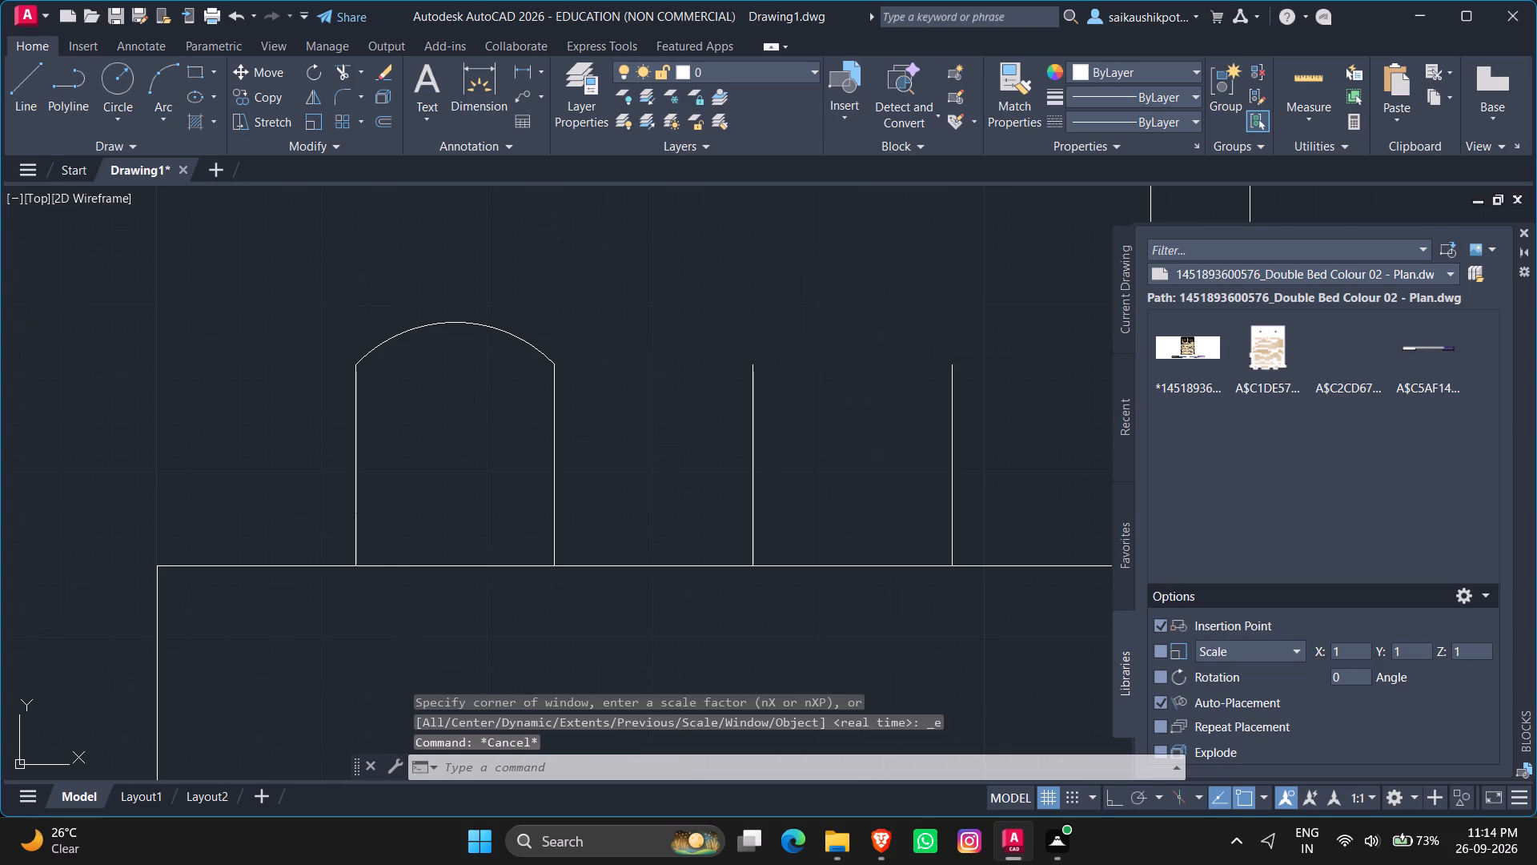
left_click(167, 95)
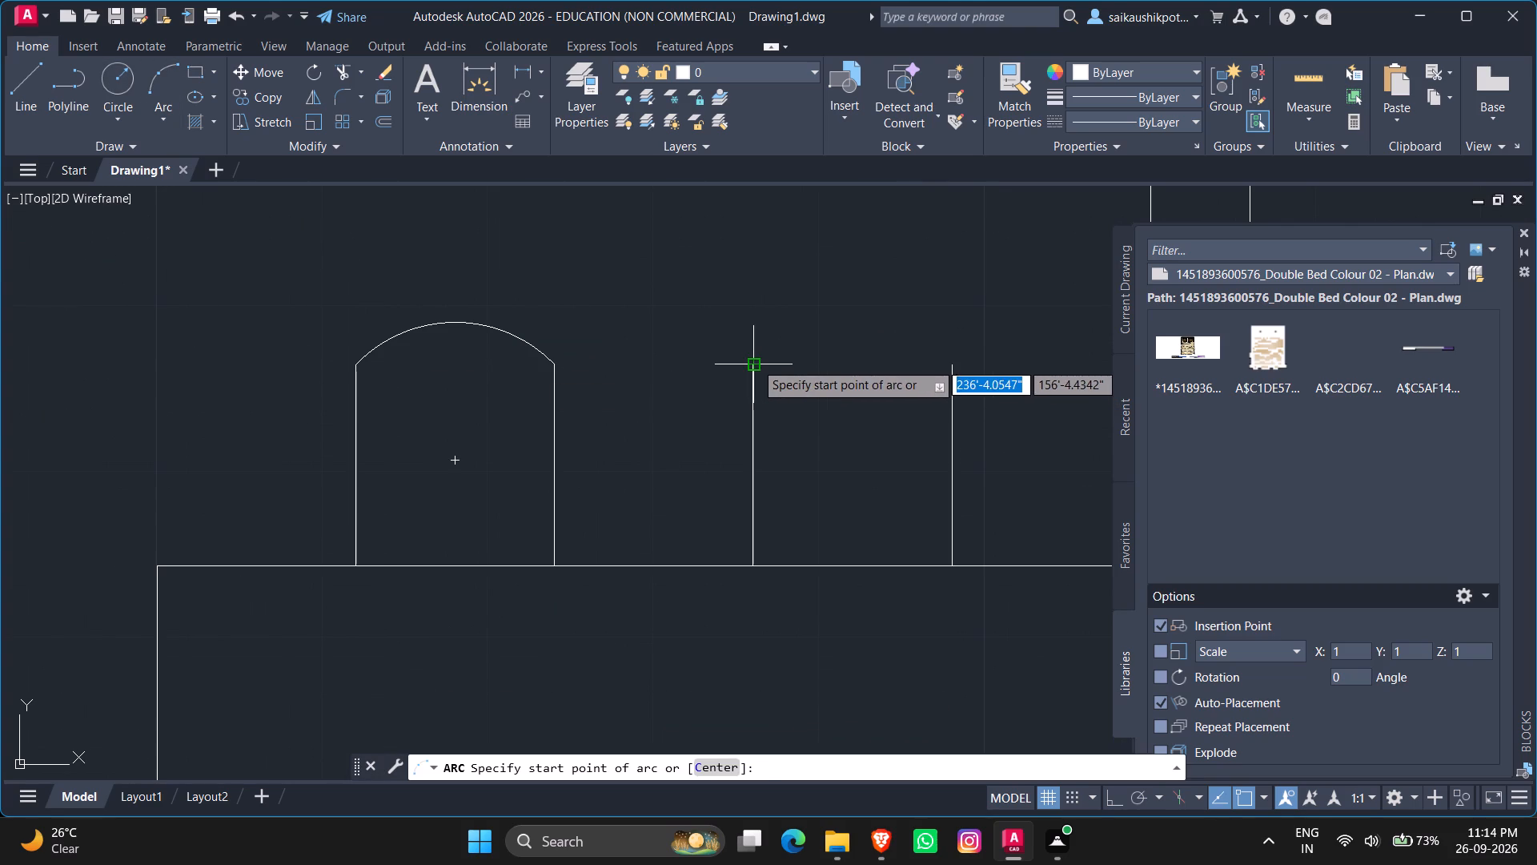
left_click(755, 362)
left_click(862, 330)
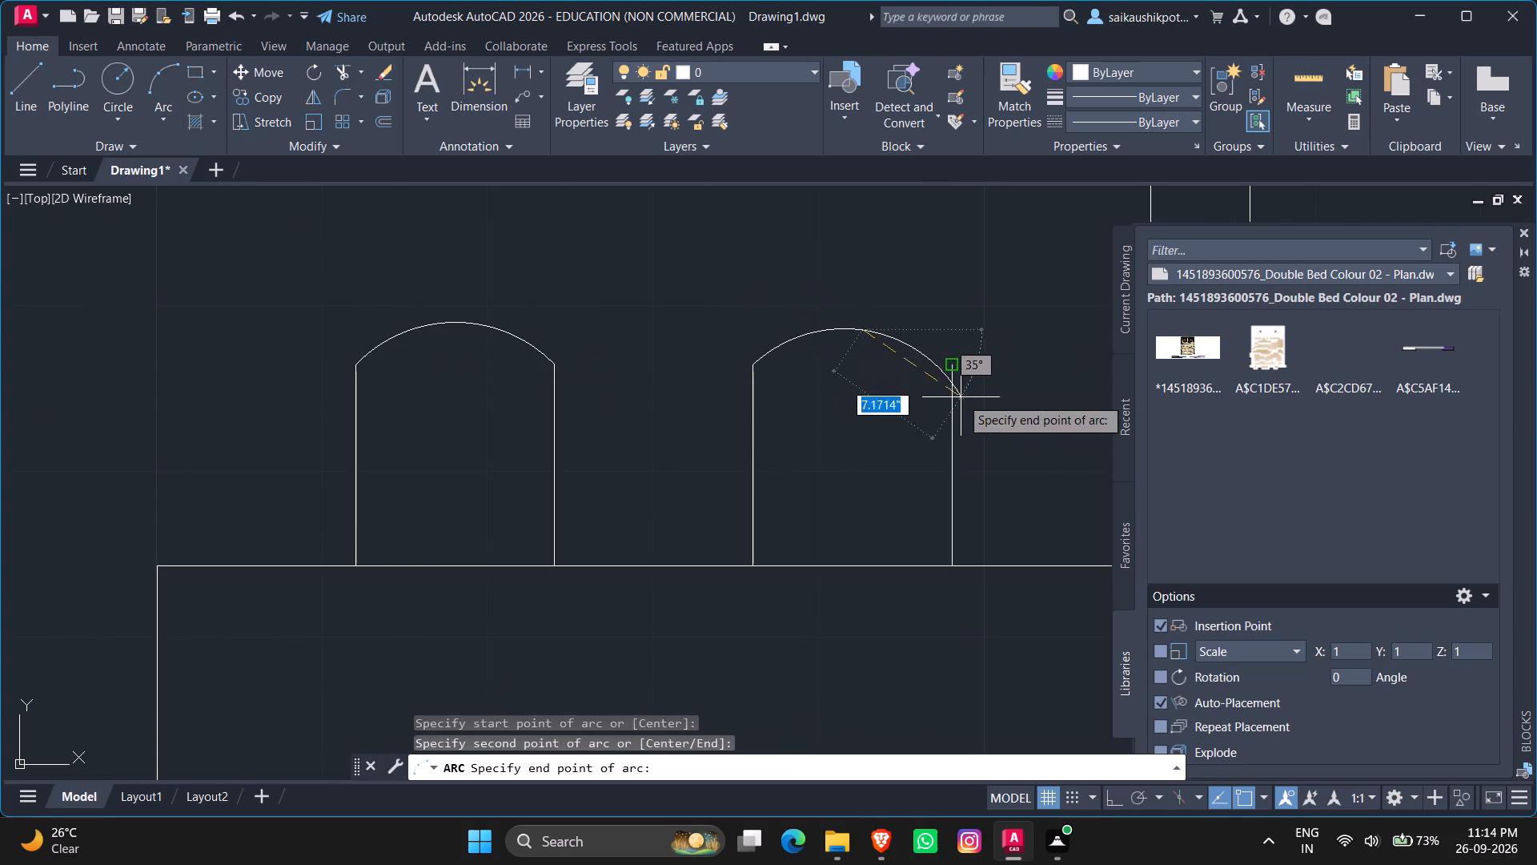
left_click(950, 364)
key("Escape")
Draw a three-point arc bulging downward between the free ends of the first two short lines below the table.
scroll(849, 320, "down", 1)
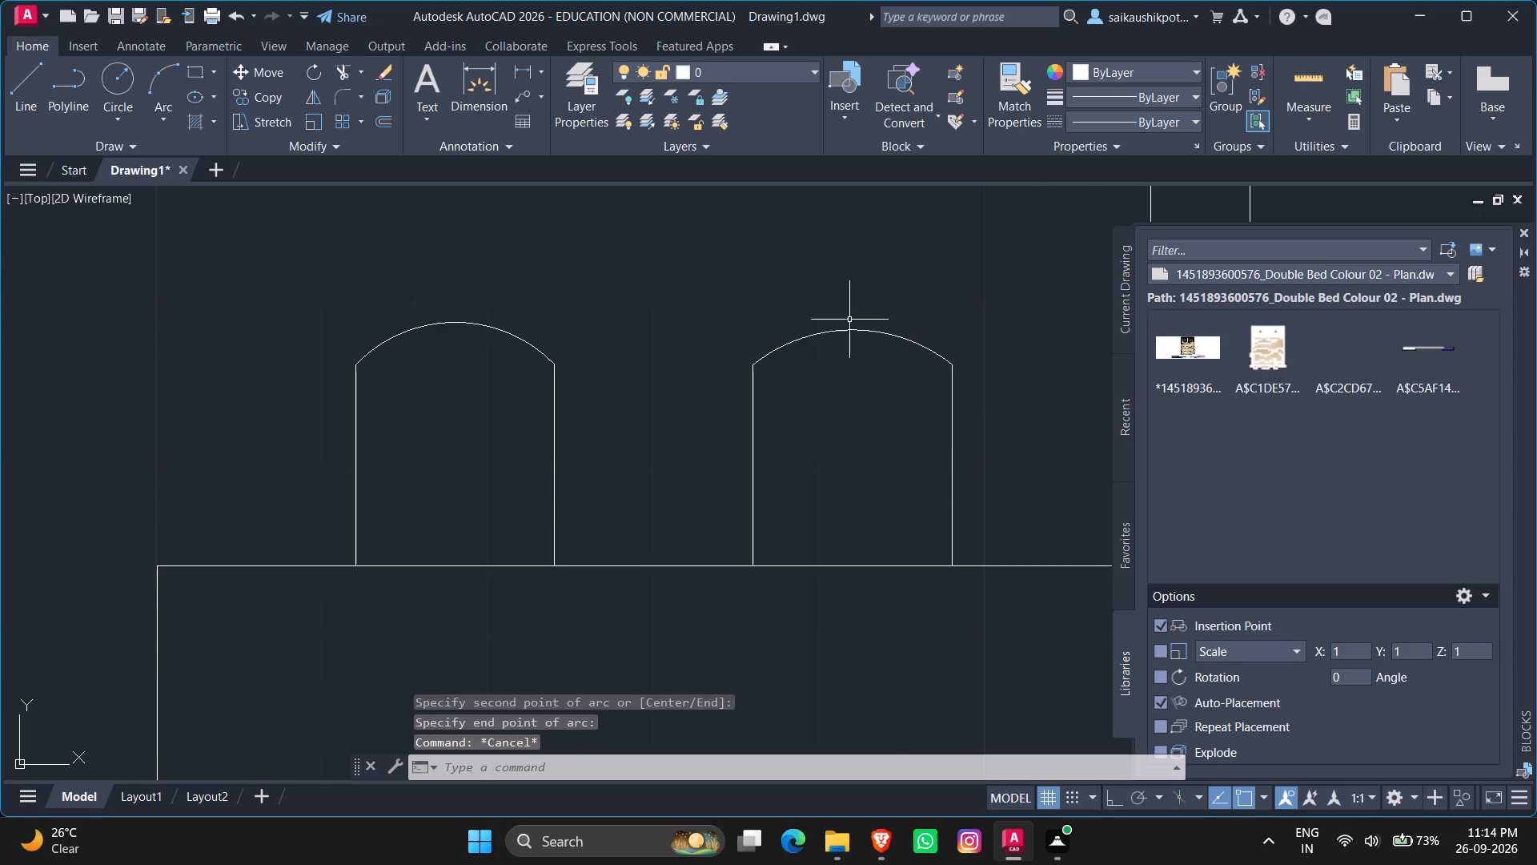
scroll(849, 320, "down", 3)
scroll(825, 479, "up", 2)
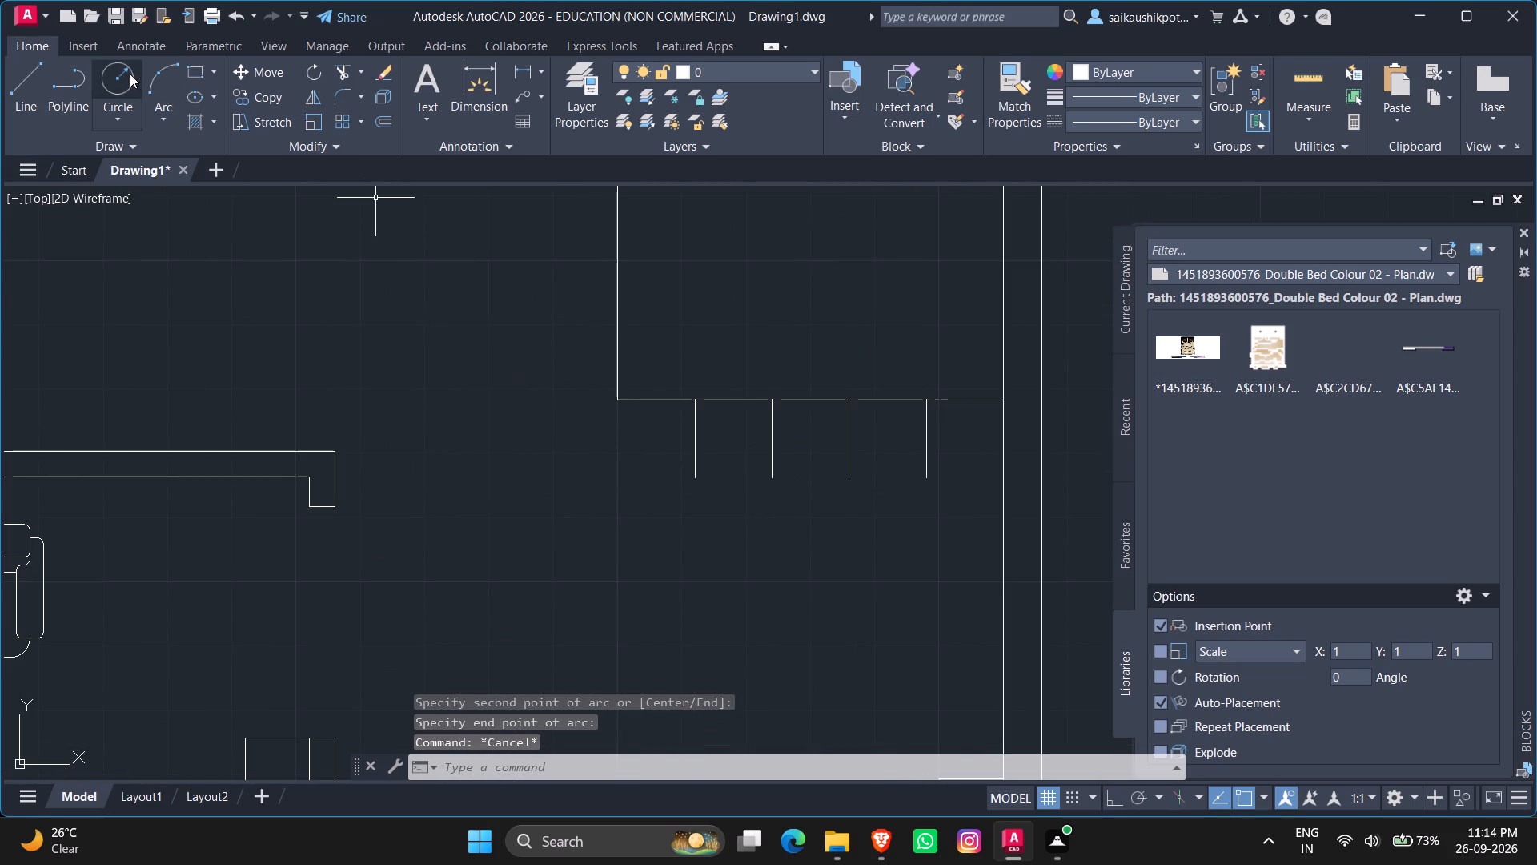
left_click(167, 74)
scroll(631, 461, "up", 2)
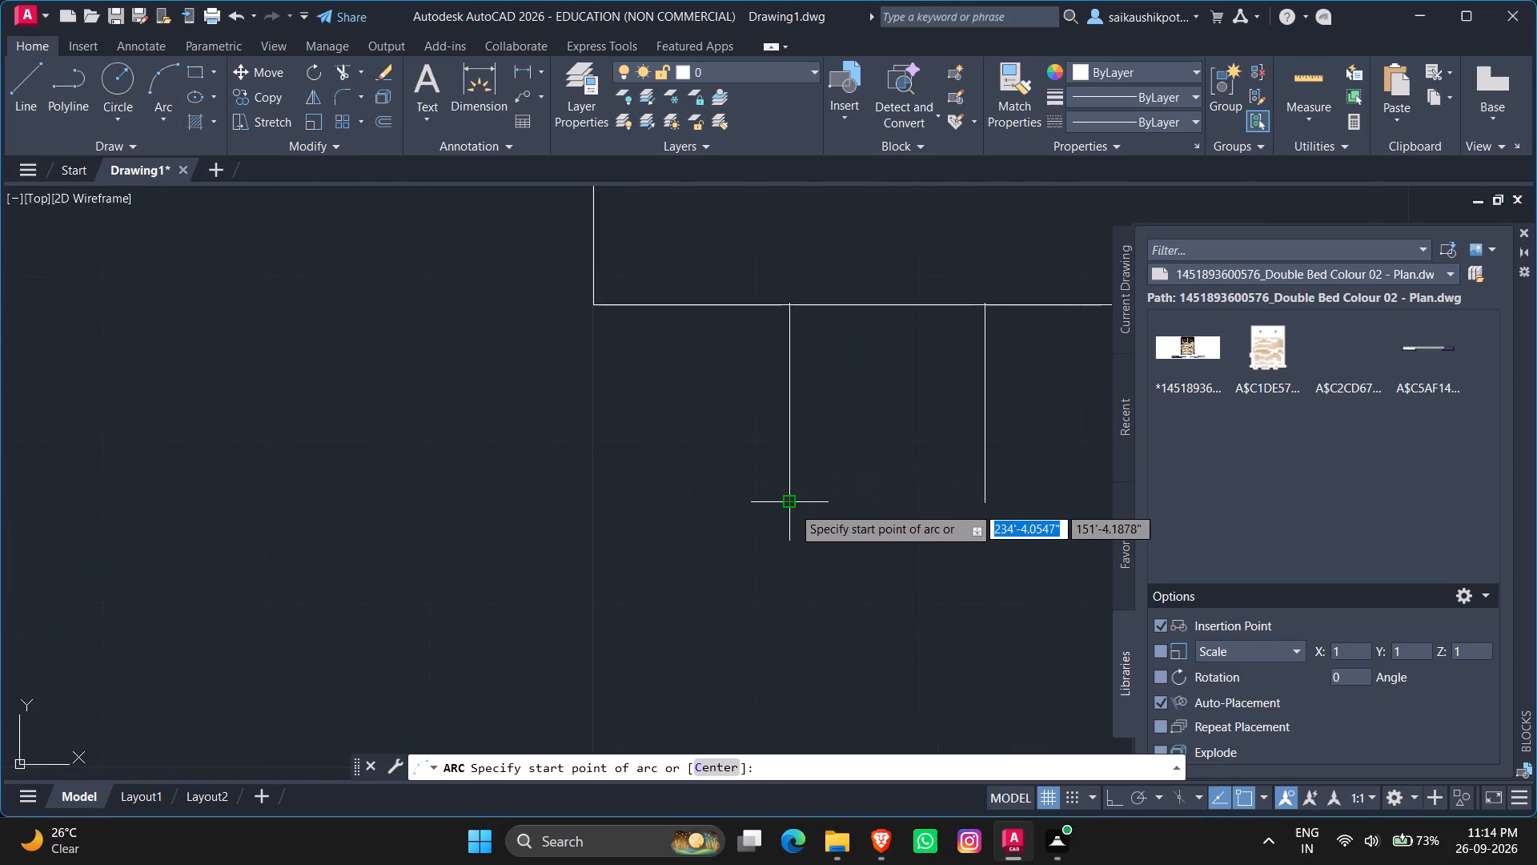
left_click(793, 506)
left_click(892, 559)
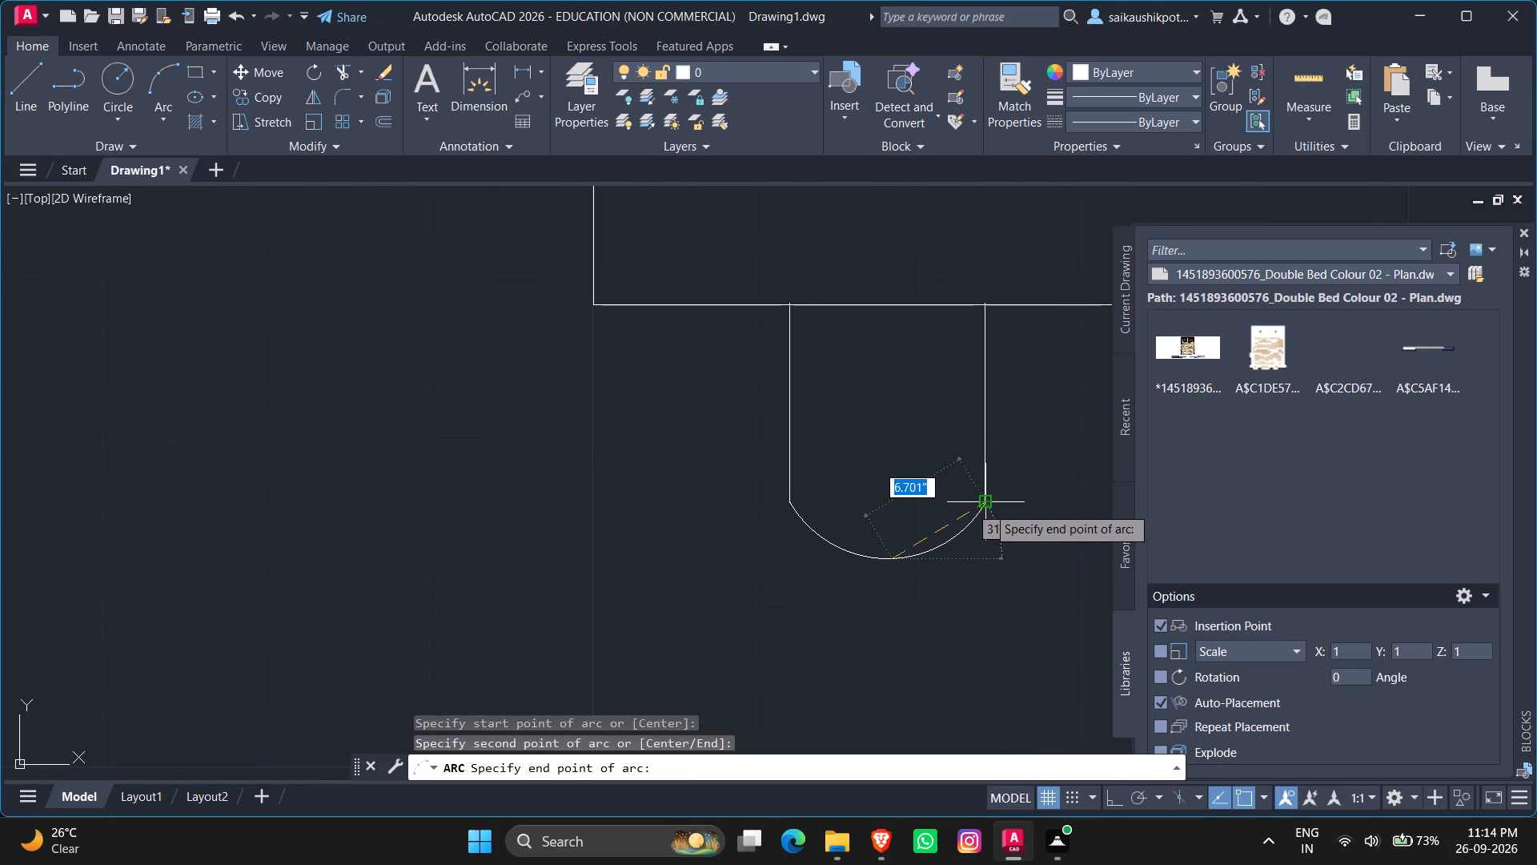
left_click(987, 506)
Close the second chair below the table with a three-point arc joining the free ends of the third and fourth short lines.
scroll(951, 560, "down", 3)
scroll(1050, 555, "down", 1)
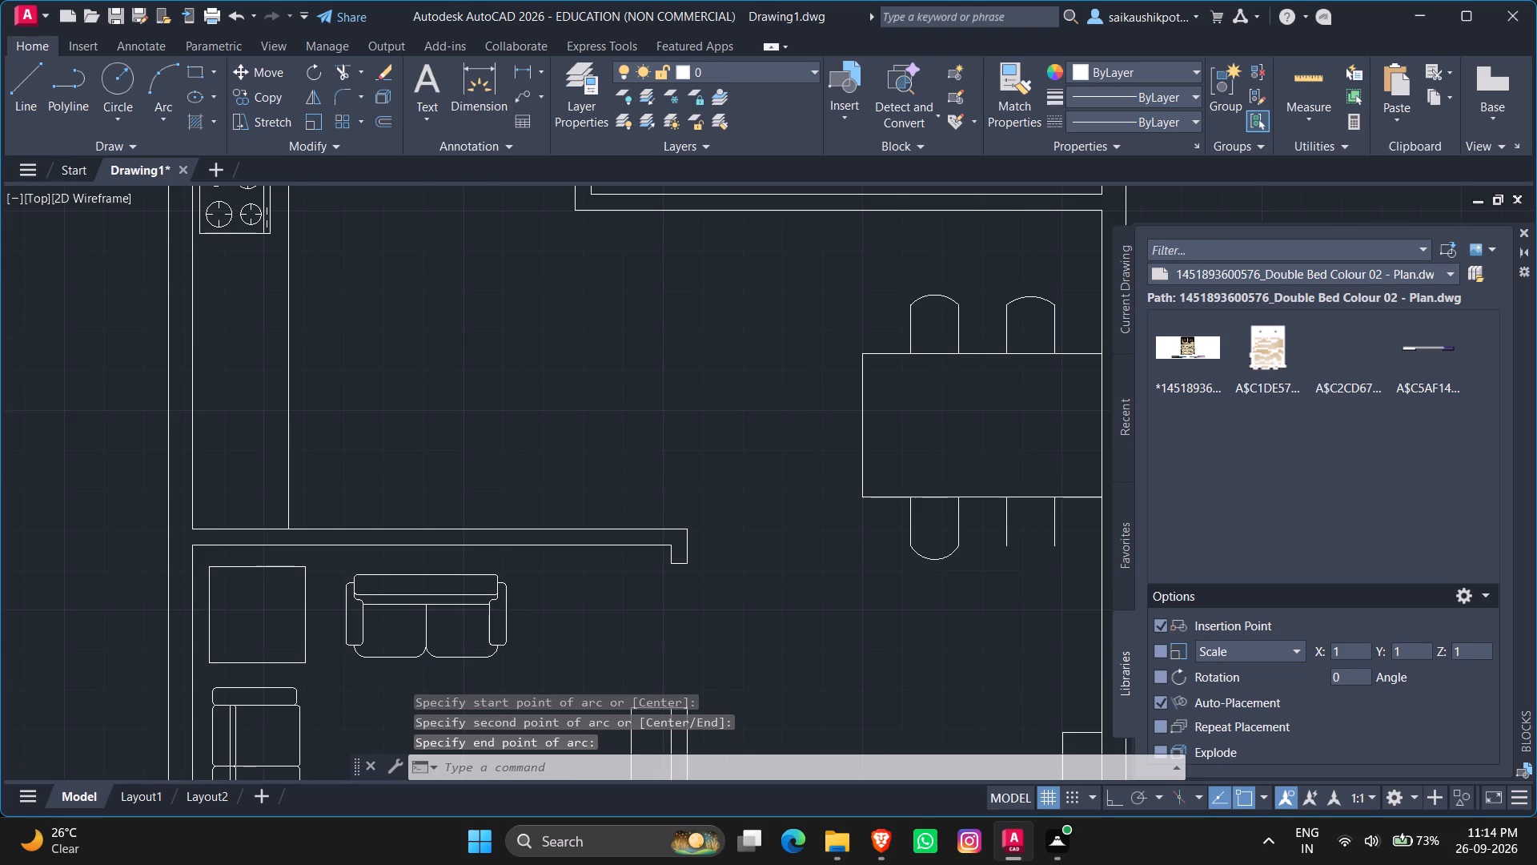
scroll(1097, 563, "up", 2)
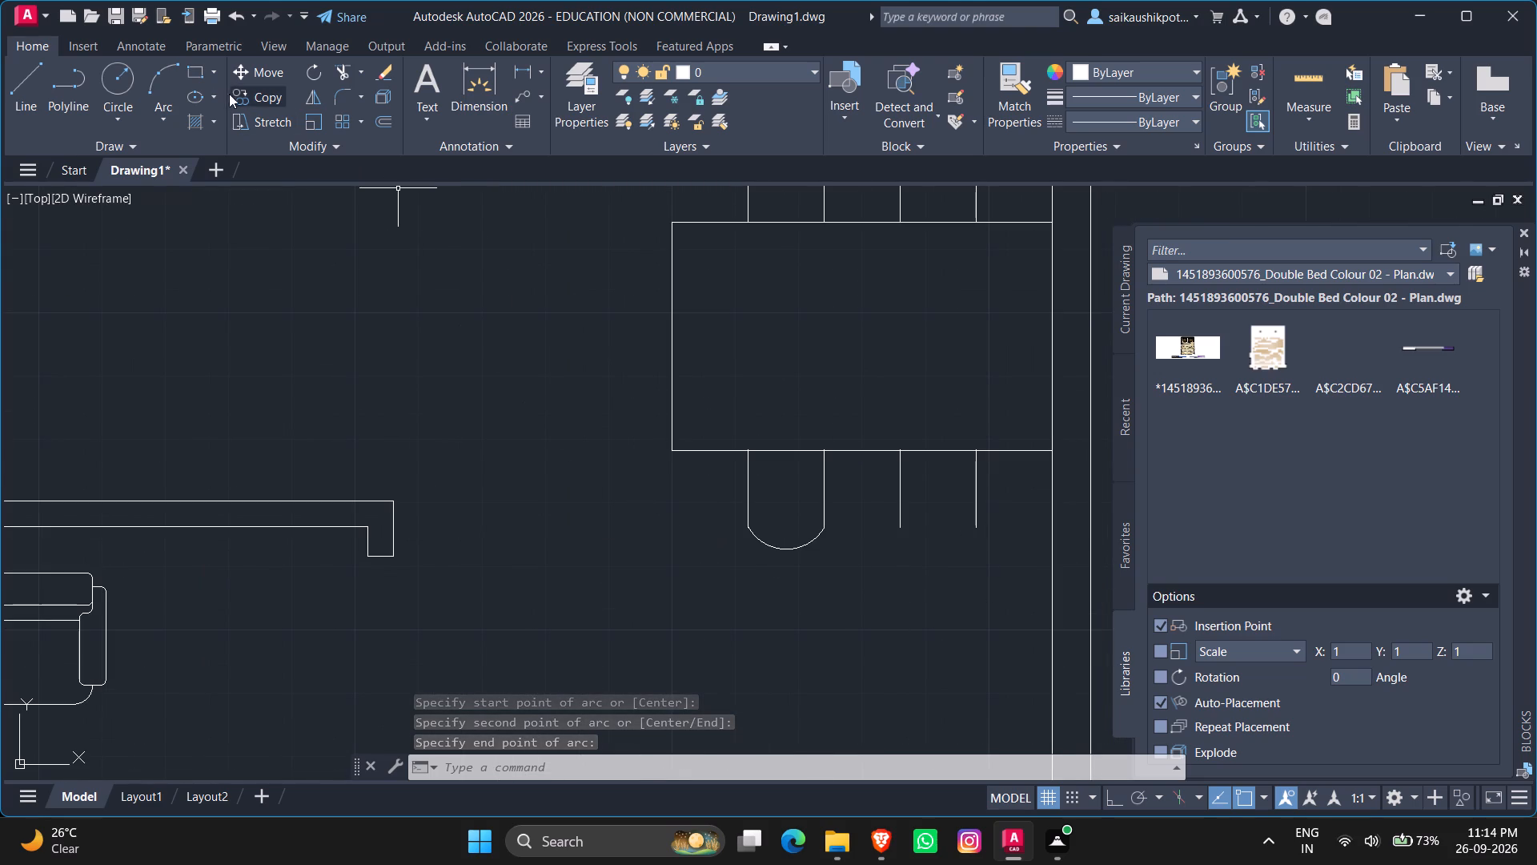
left_click(162, 82)
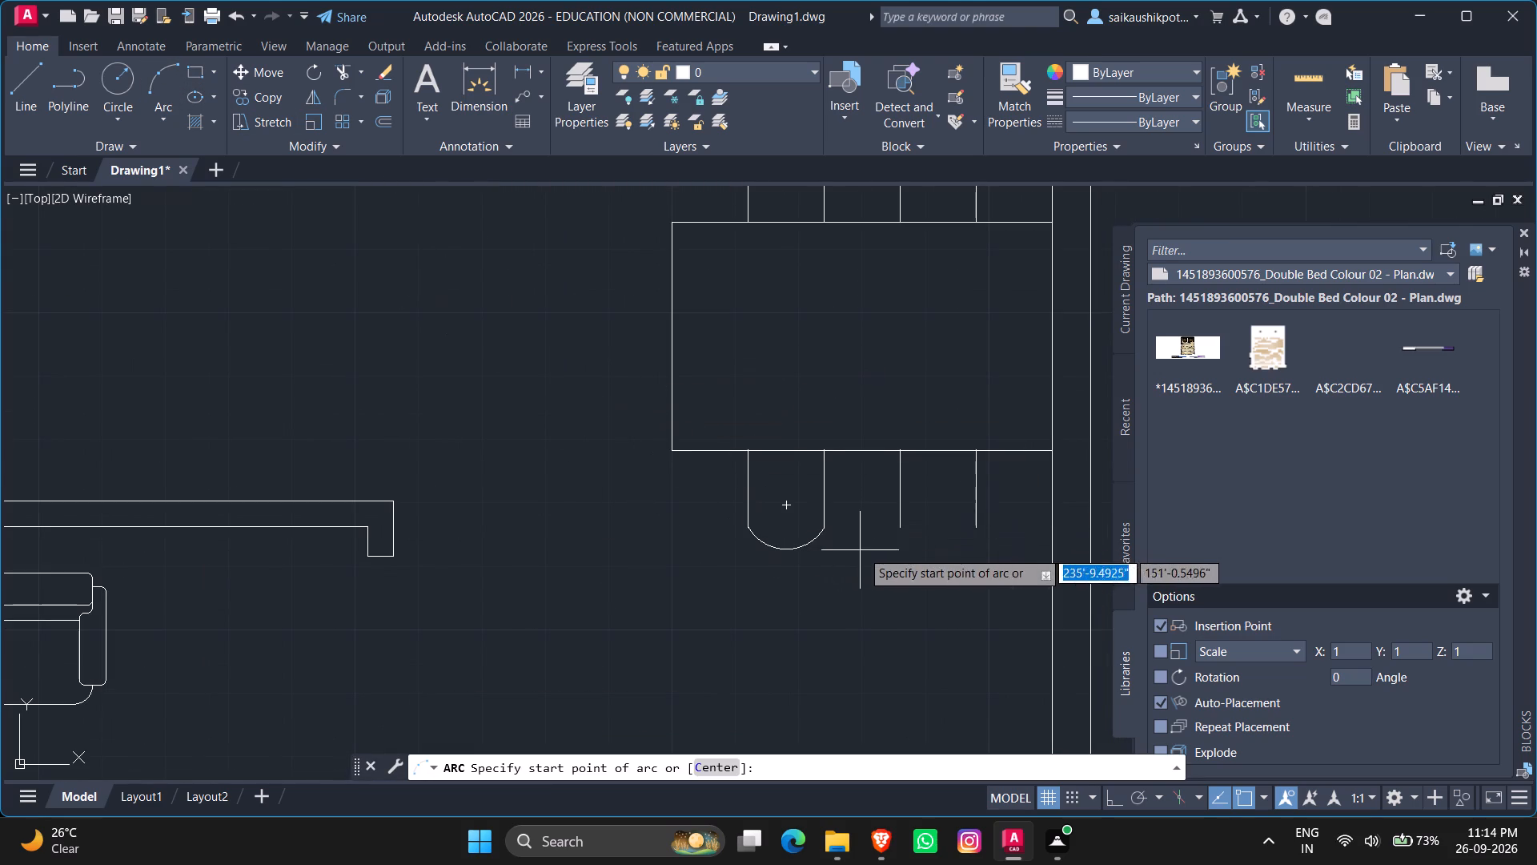
left_click(895, 527)
left_click(941, 547)
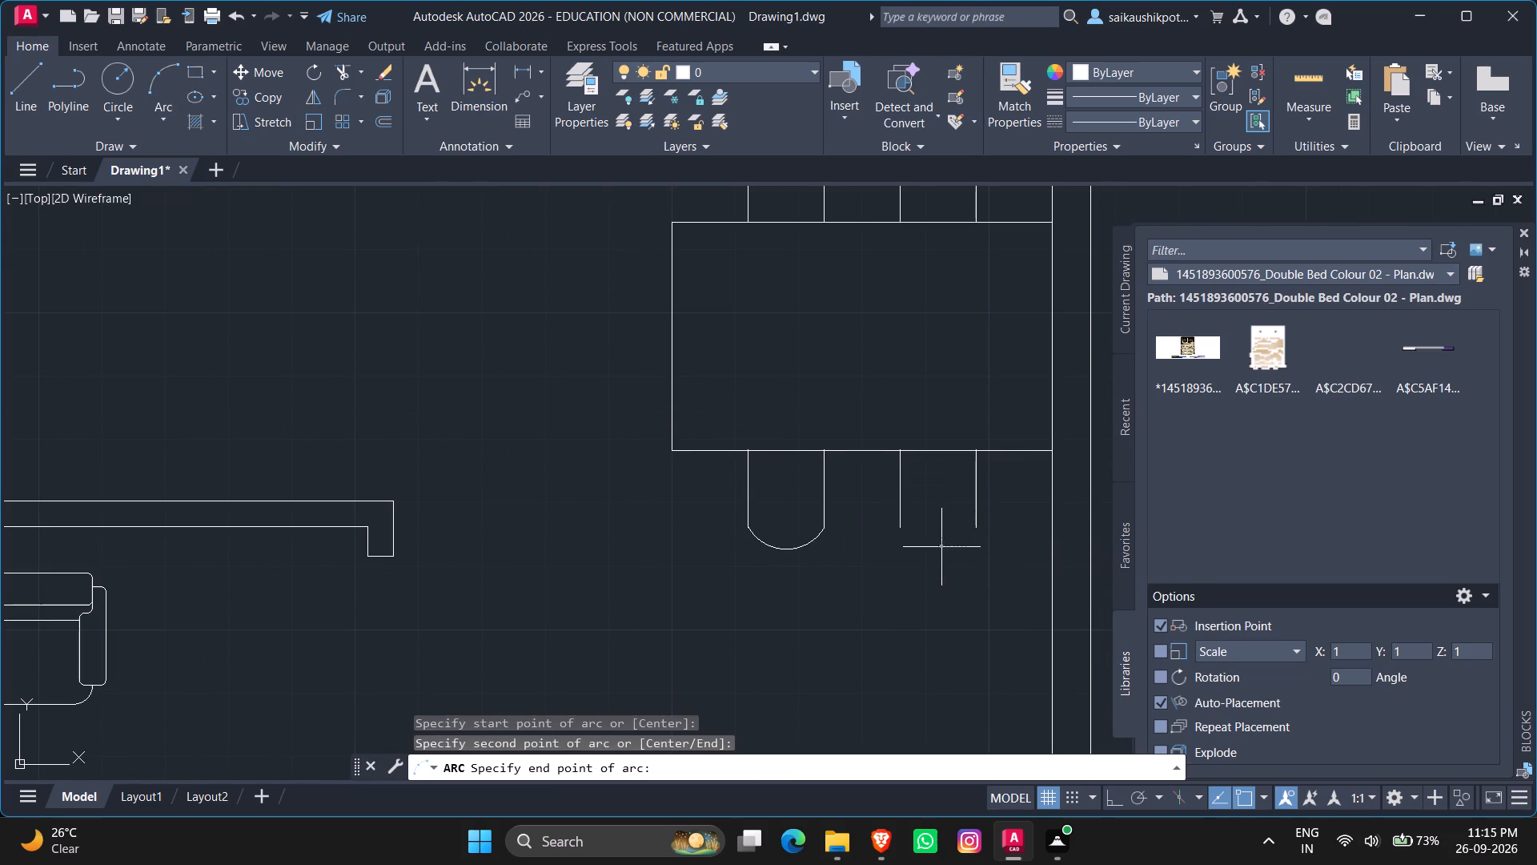
left_click(984, 529)
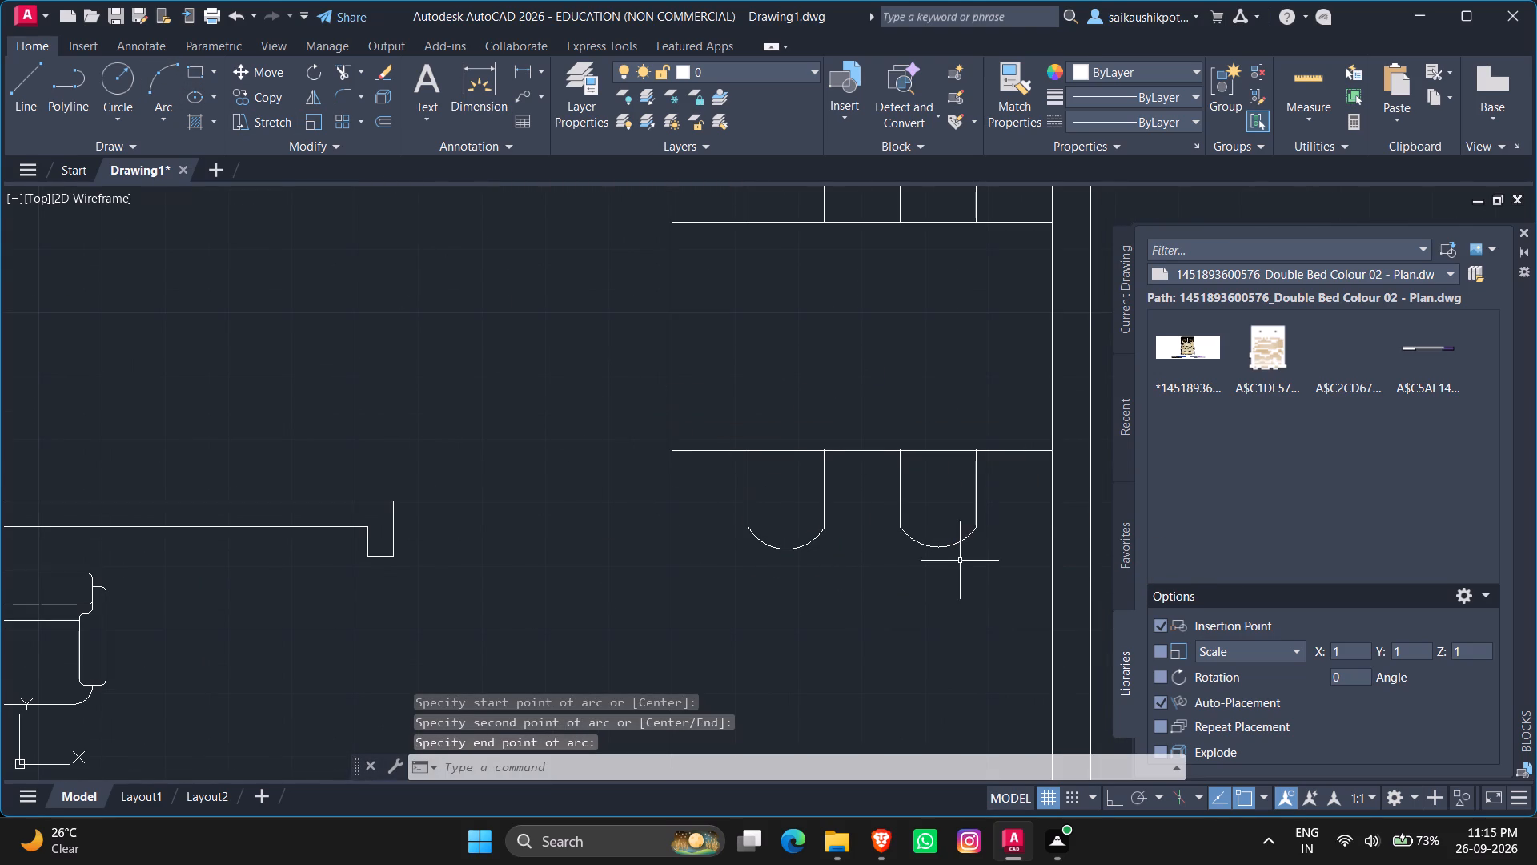
scroll(977, 536, "up", 3)
key("Escape")
key("Escape")
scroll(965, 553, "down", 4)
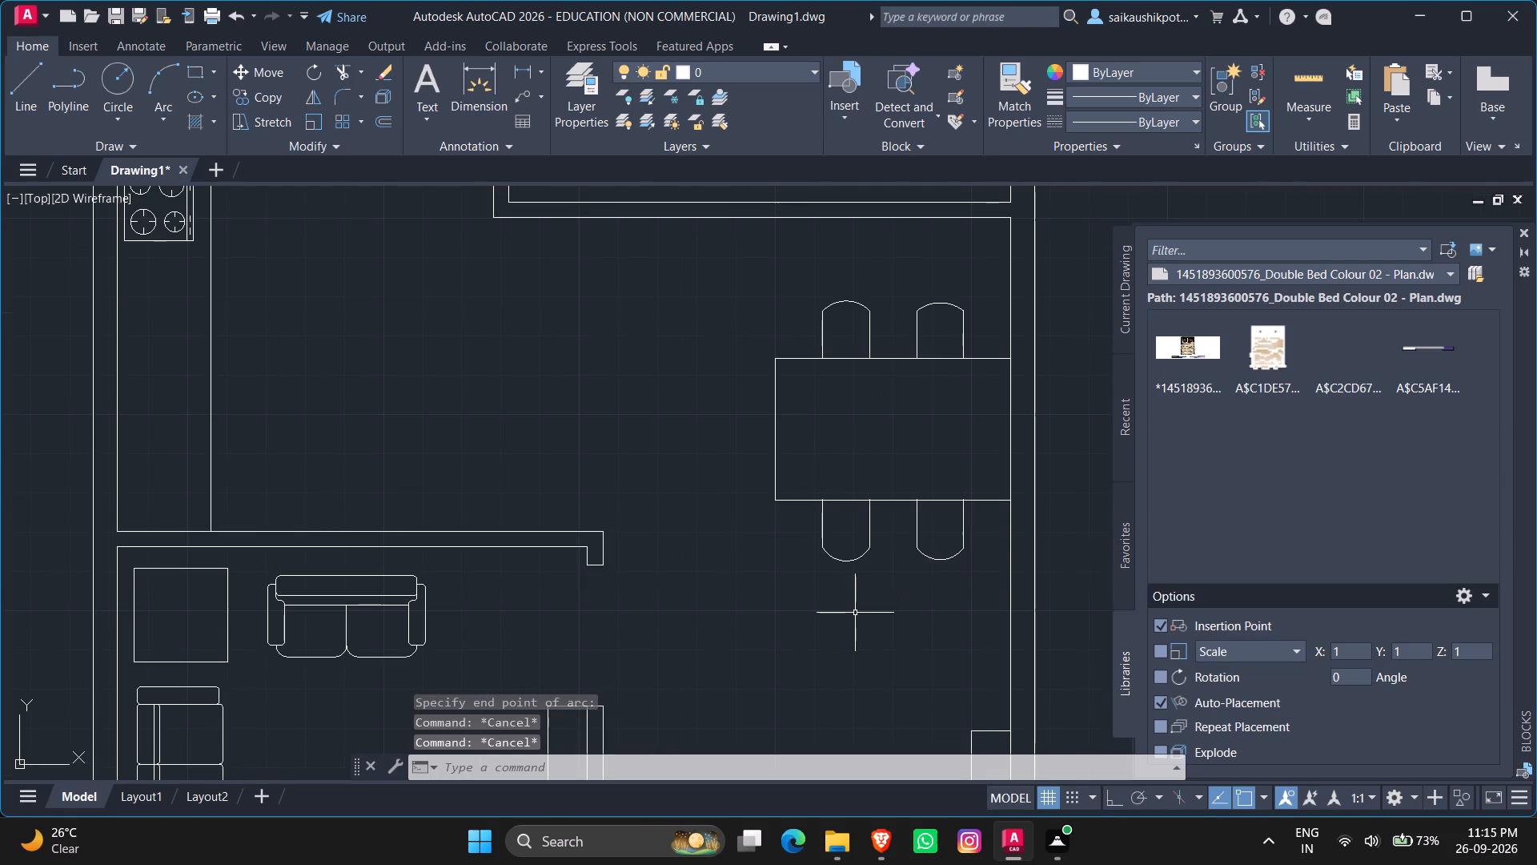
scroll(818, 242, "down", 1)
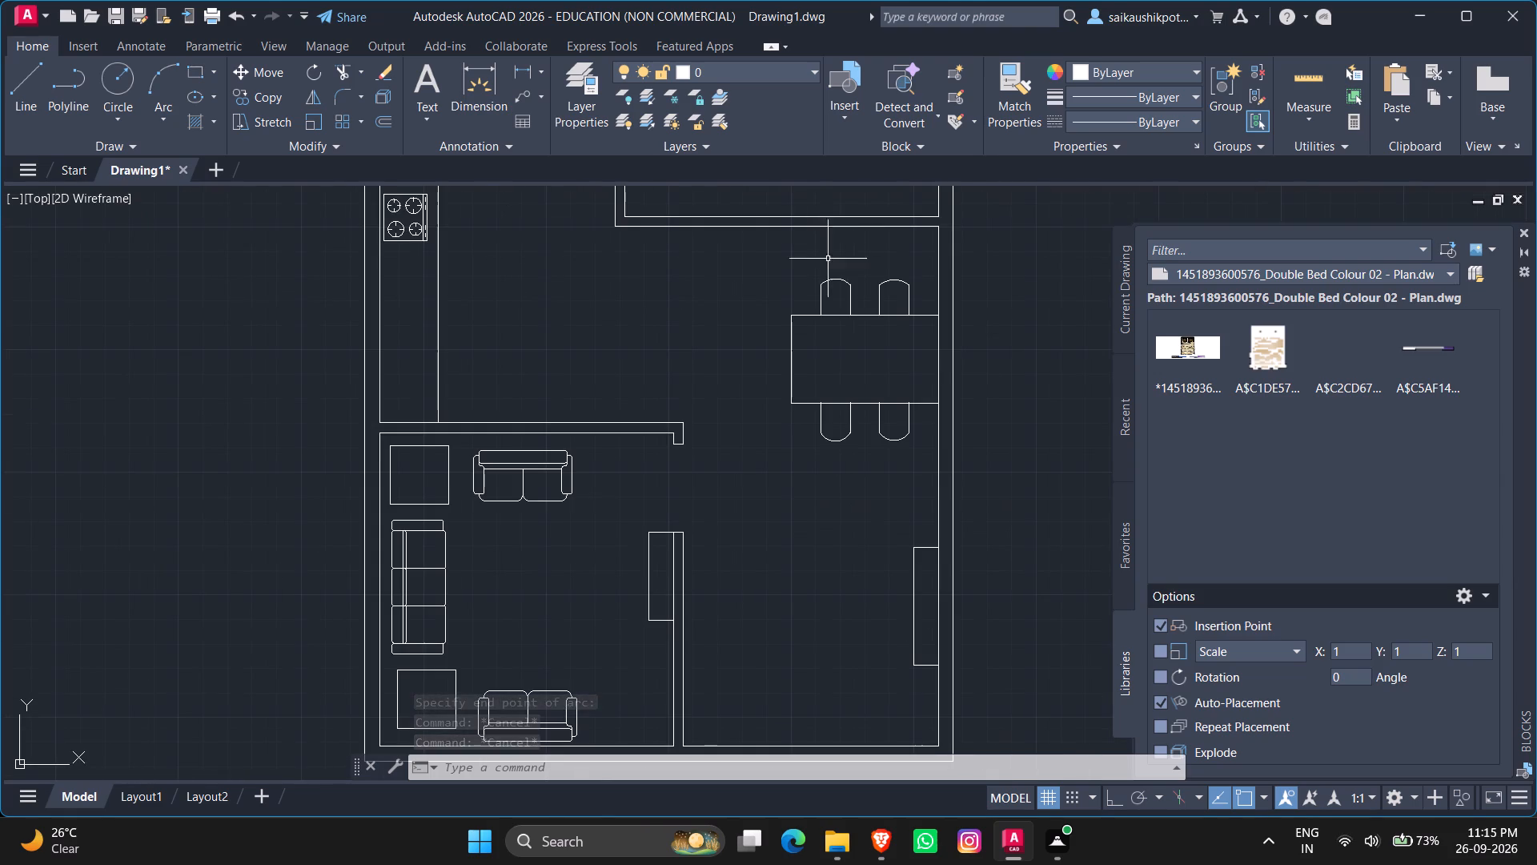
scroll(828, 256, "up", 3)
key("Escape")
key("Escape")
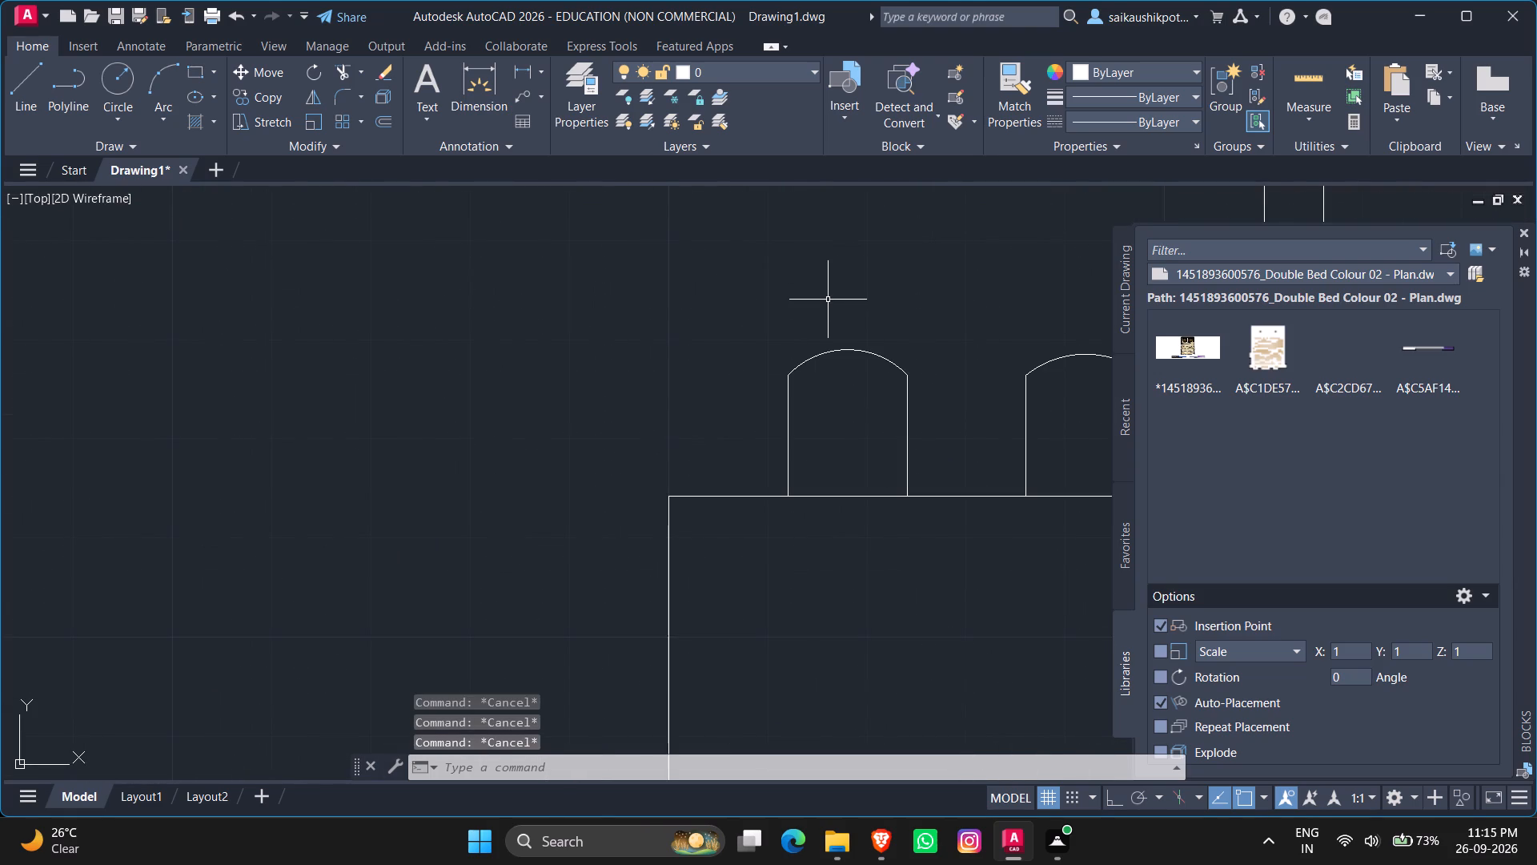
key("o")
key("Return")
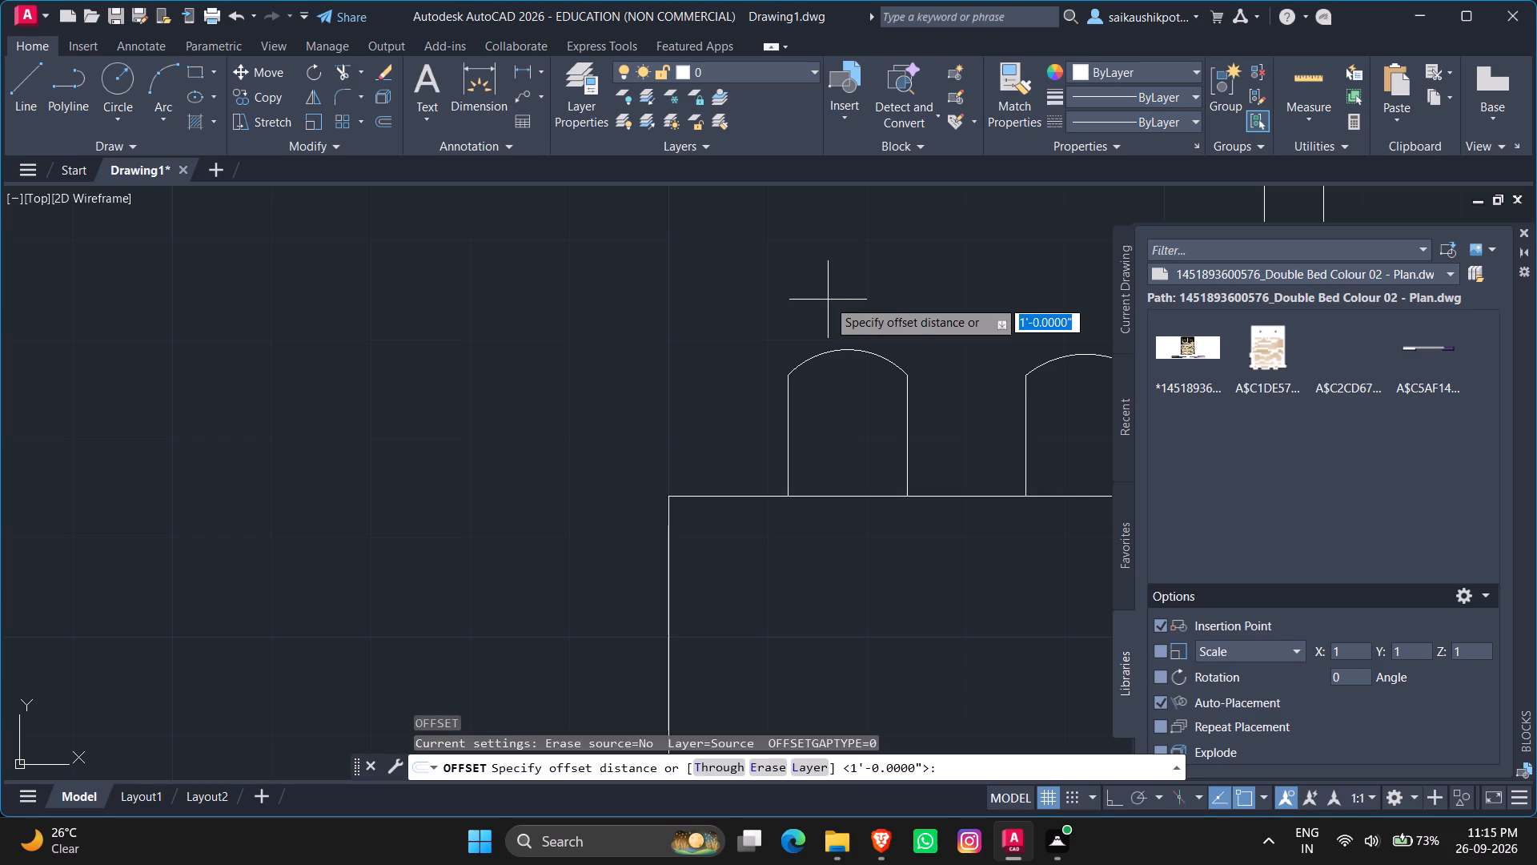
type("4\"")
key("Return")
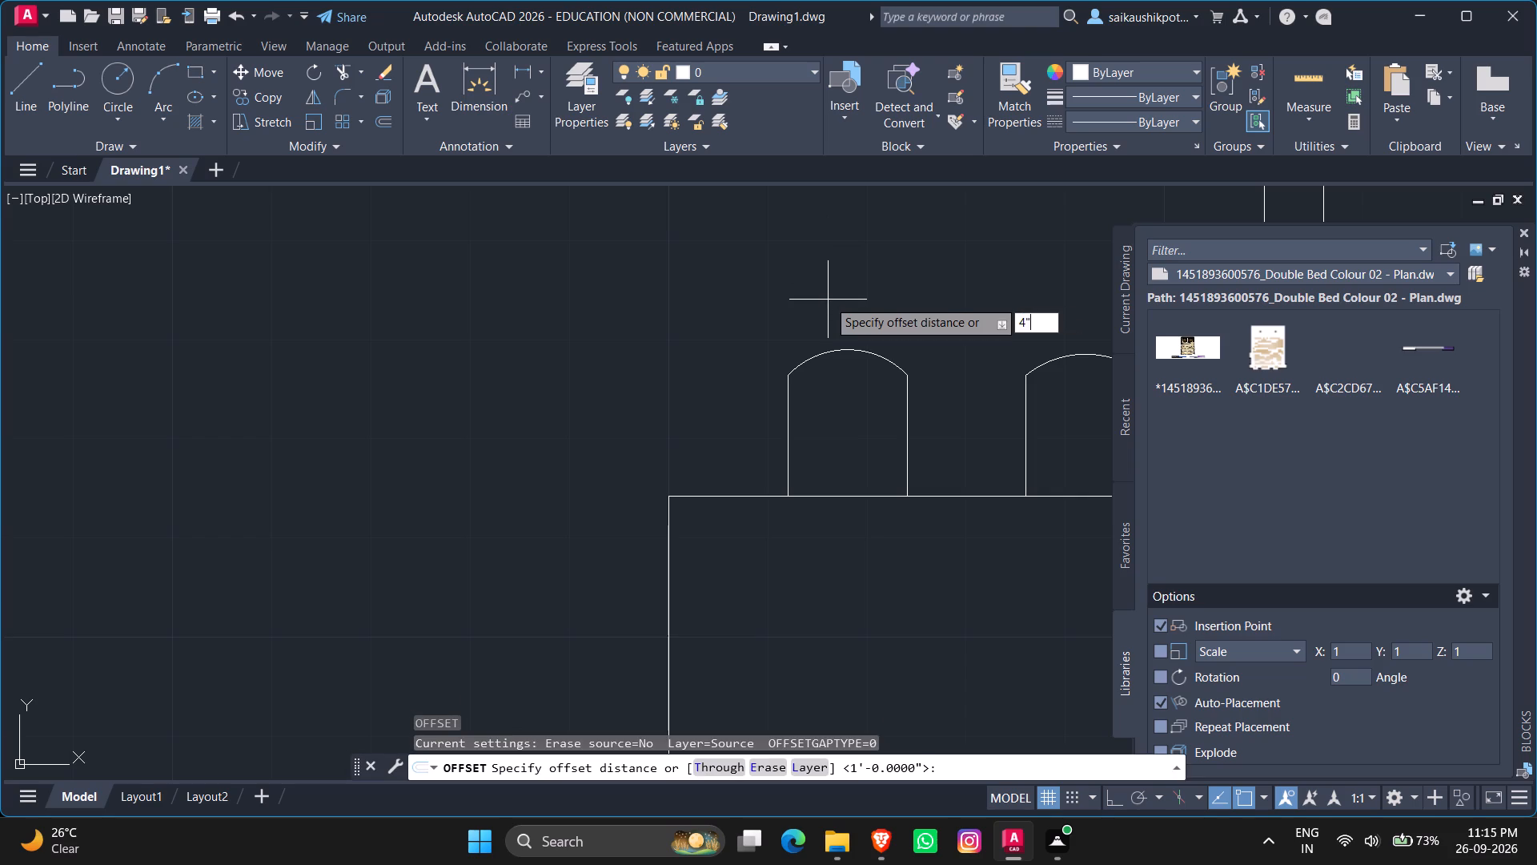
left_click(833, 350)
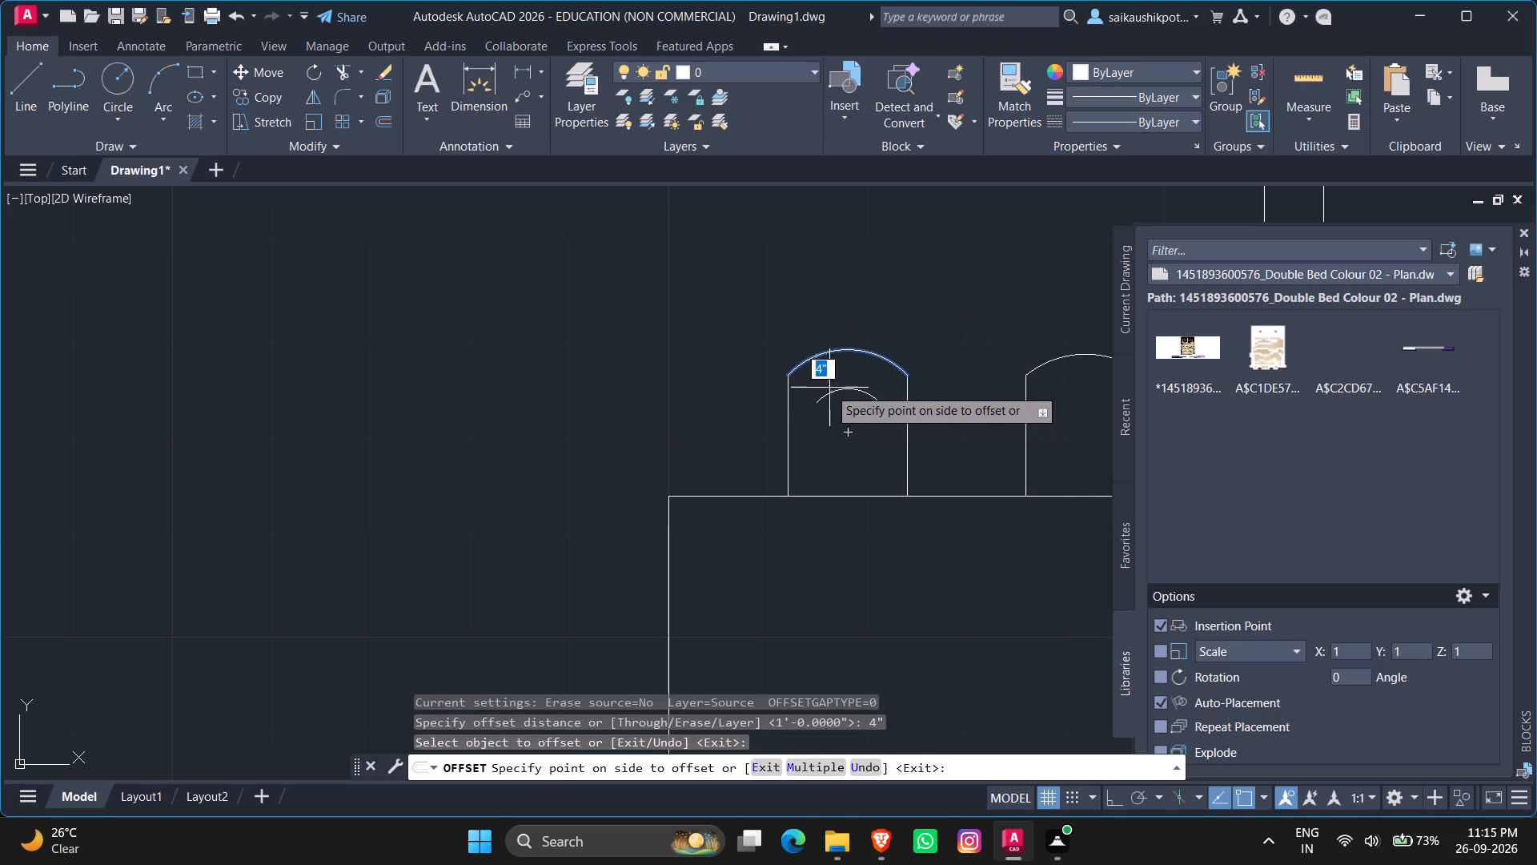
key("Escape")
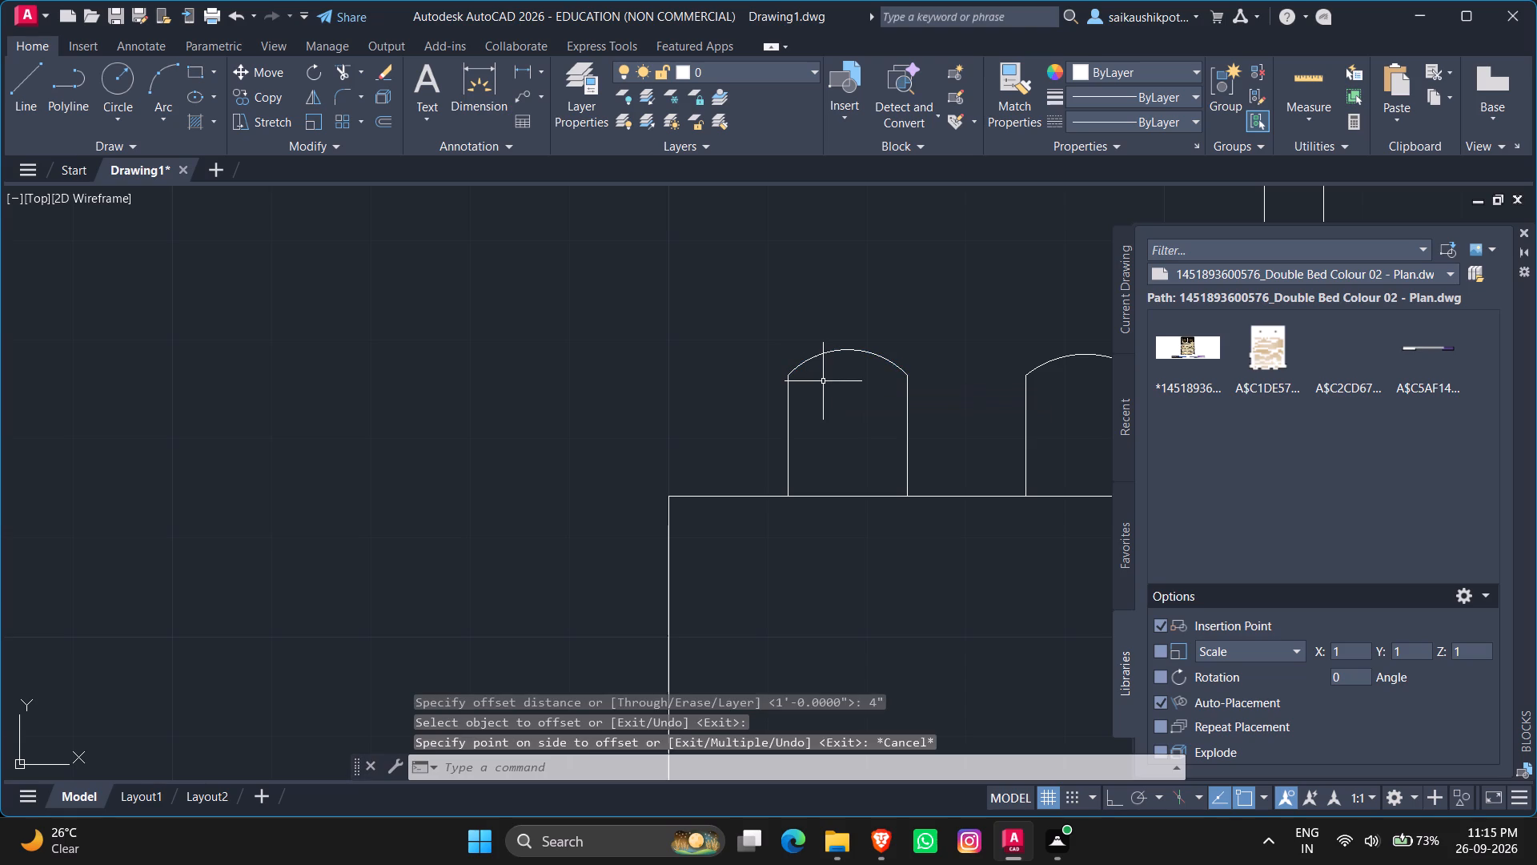
Offset the curved back arcs of both chairs above the table 2" inward, toward the table.
key("o")
key("Return")
type("2\"")
key("Return")
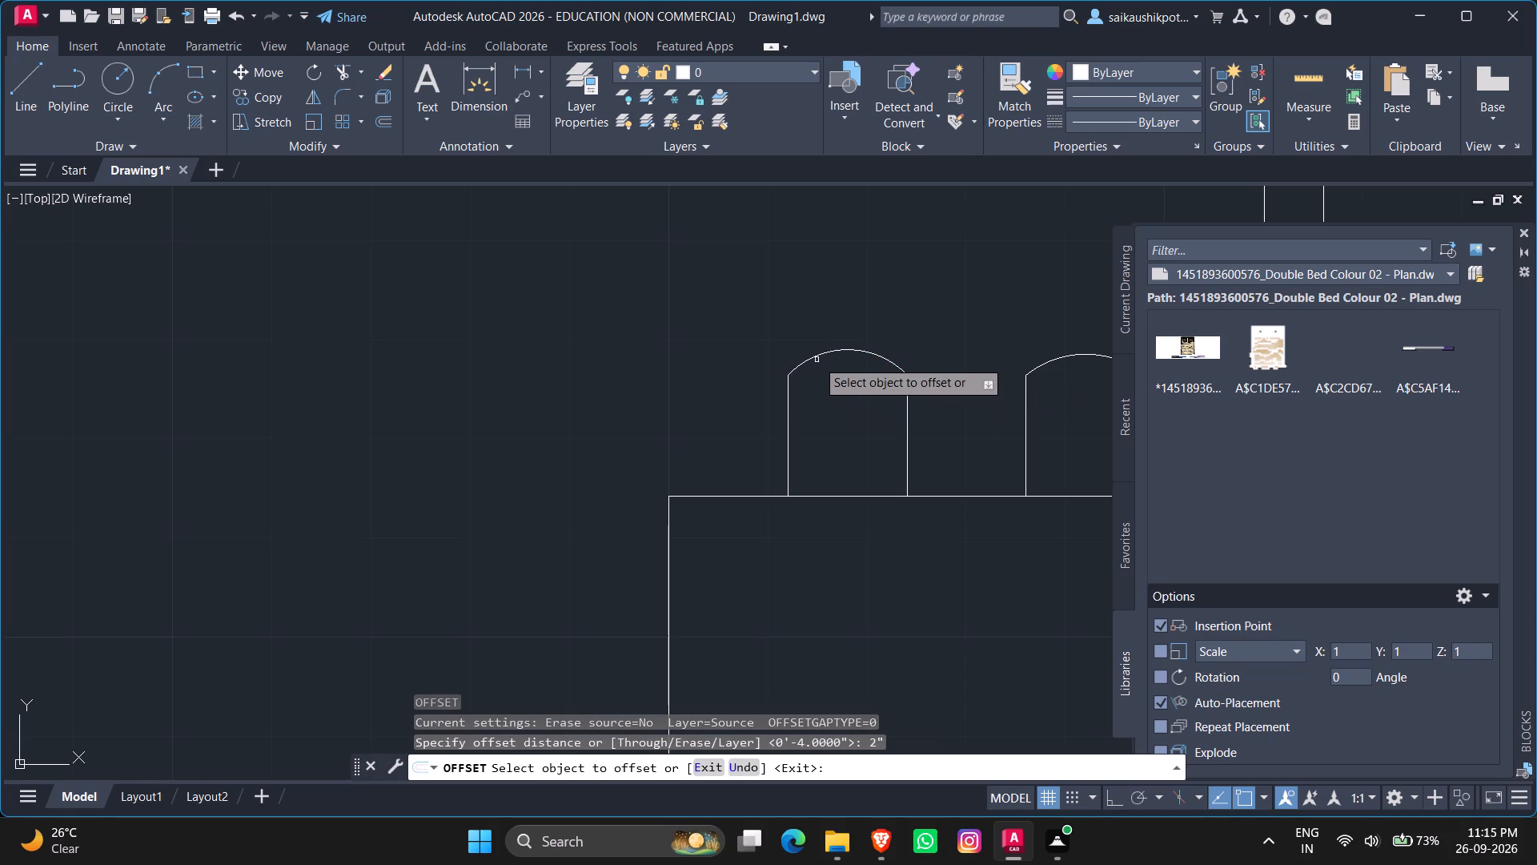
left_click(809, 355)
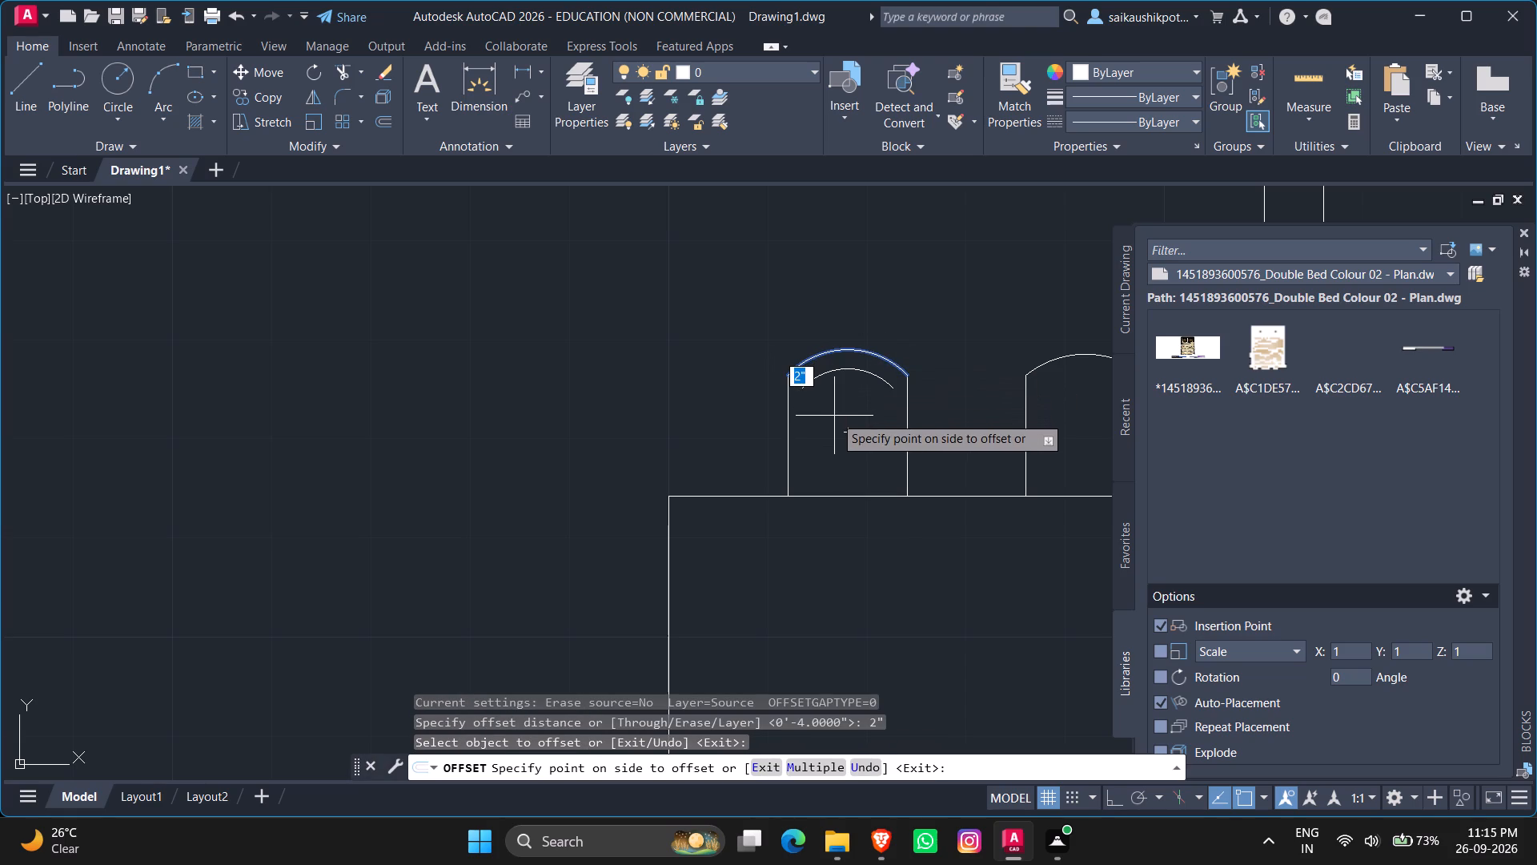
left_click(834, 416)
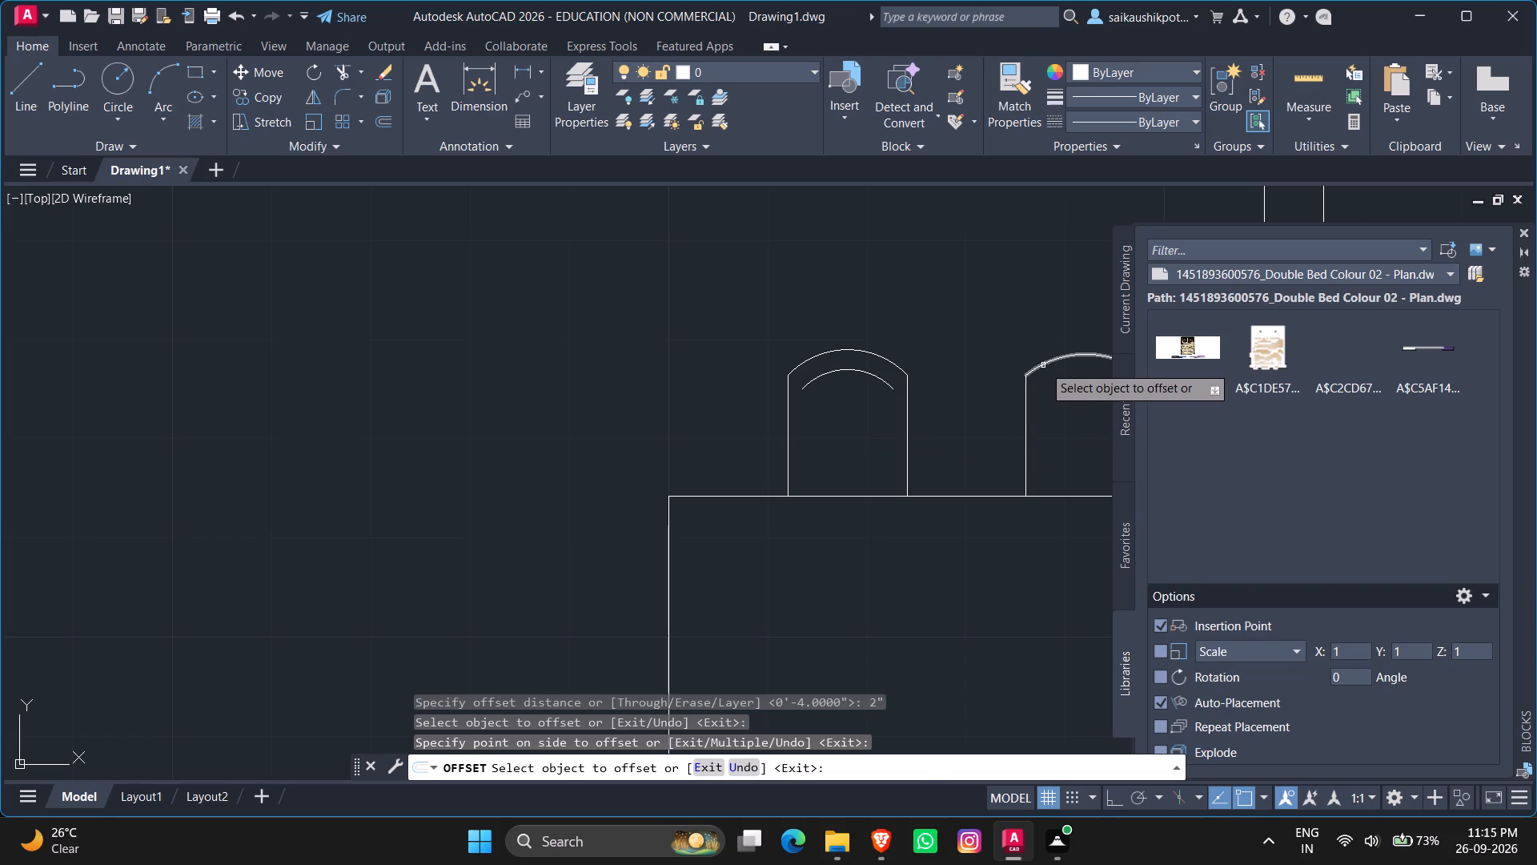
left_click(1042, 365)
left_click(1060, 421)
scroll(915, 405, "up", 3)
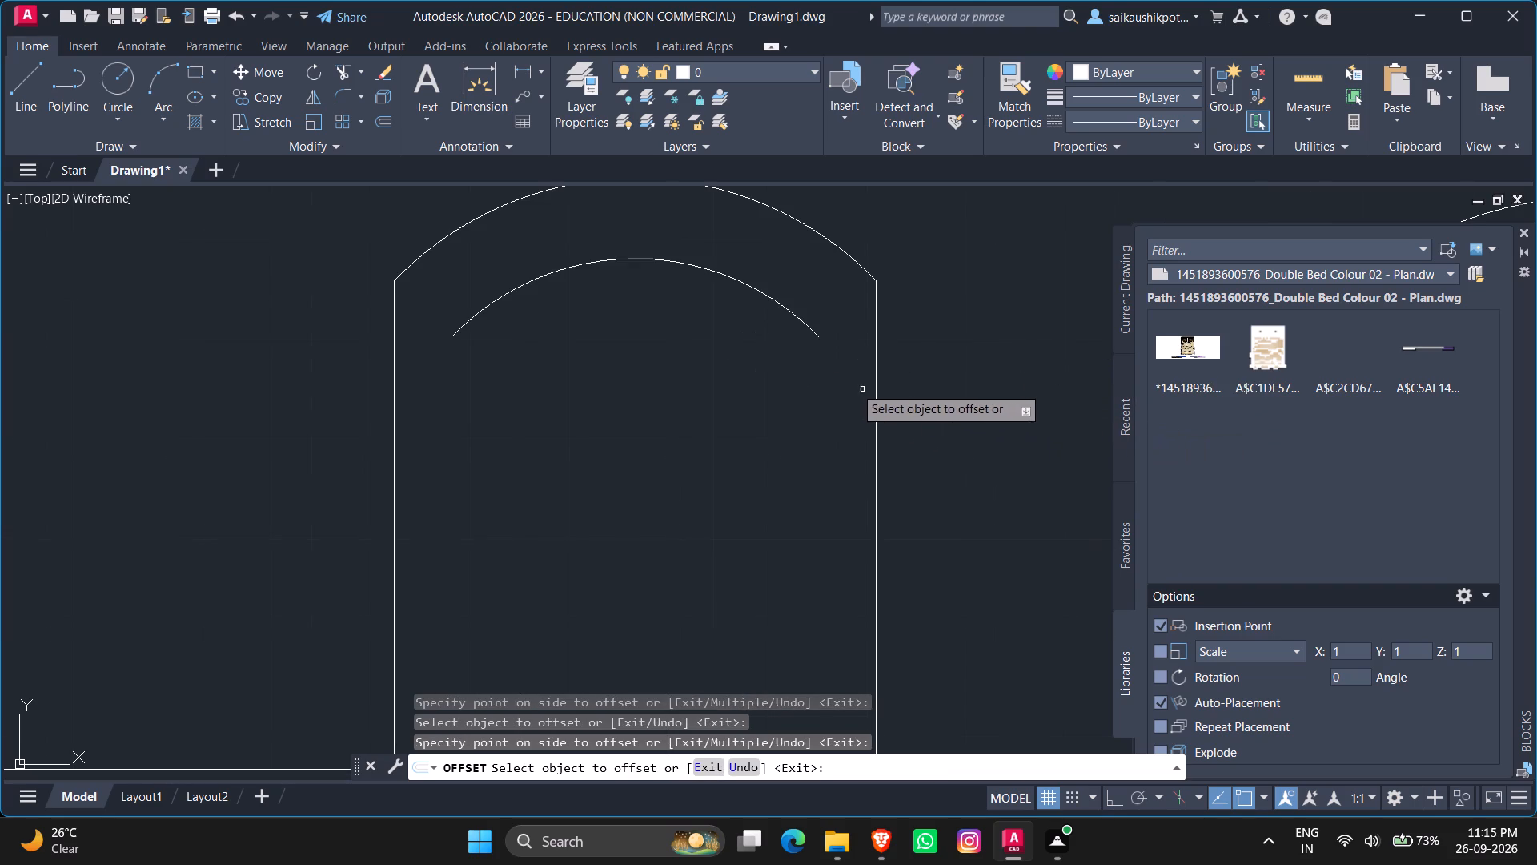
key("Escape")
key("Escape")
Stretch both ends of the left upper chair's inner arc out to meet the chair's side lines.
left_click(793, 313)
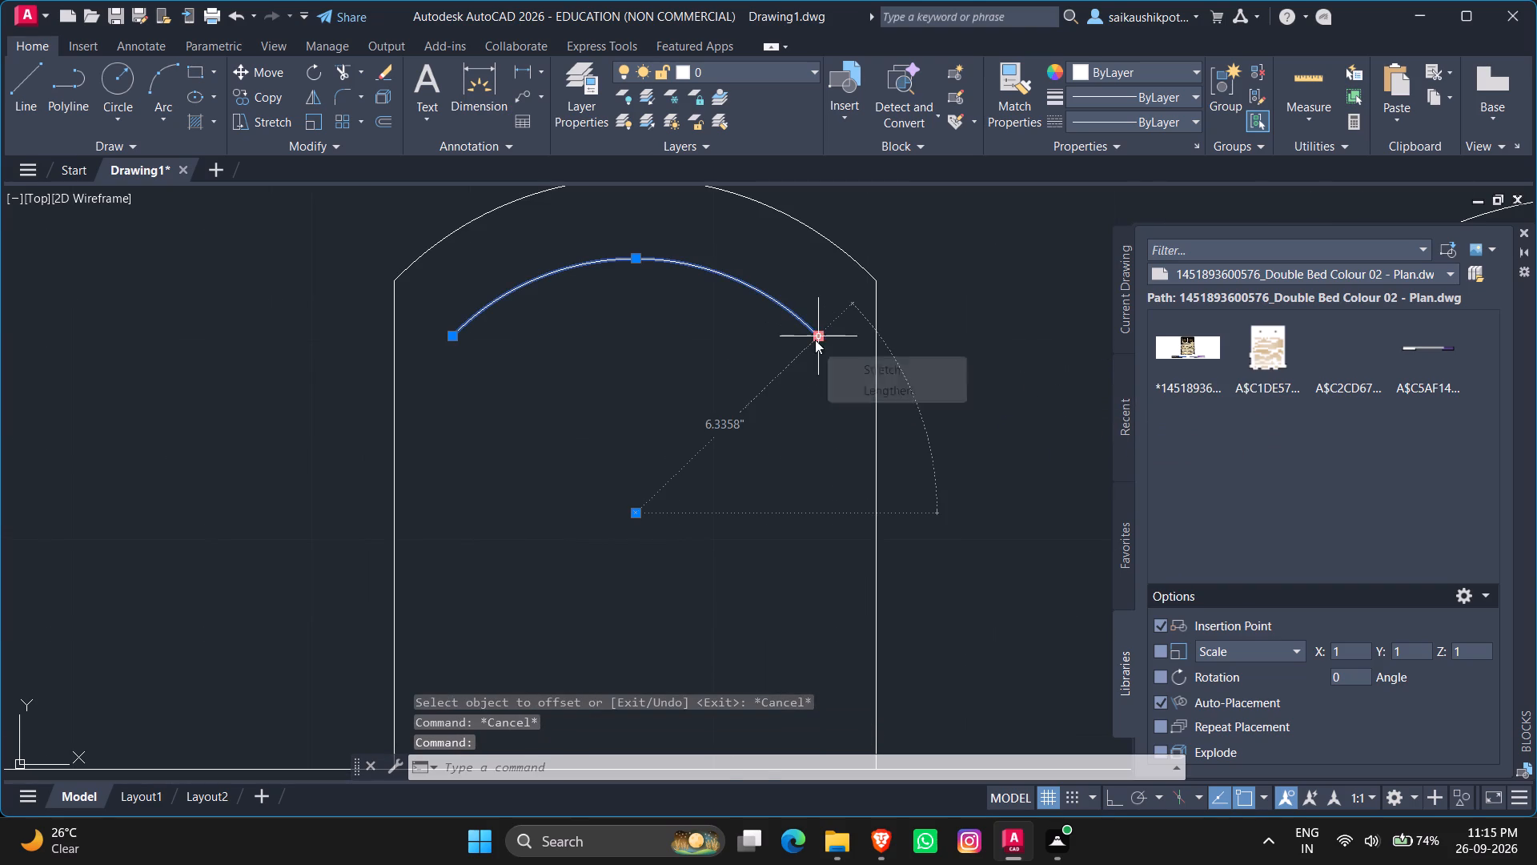
left_click(815, 340)
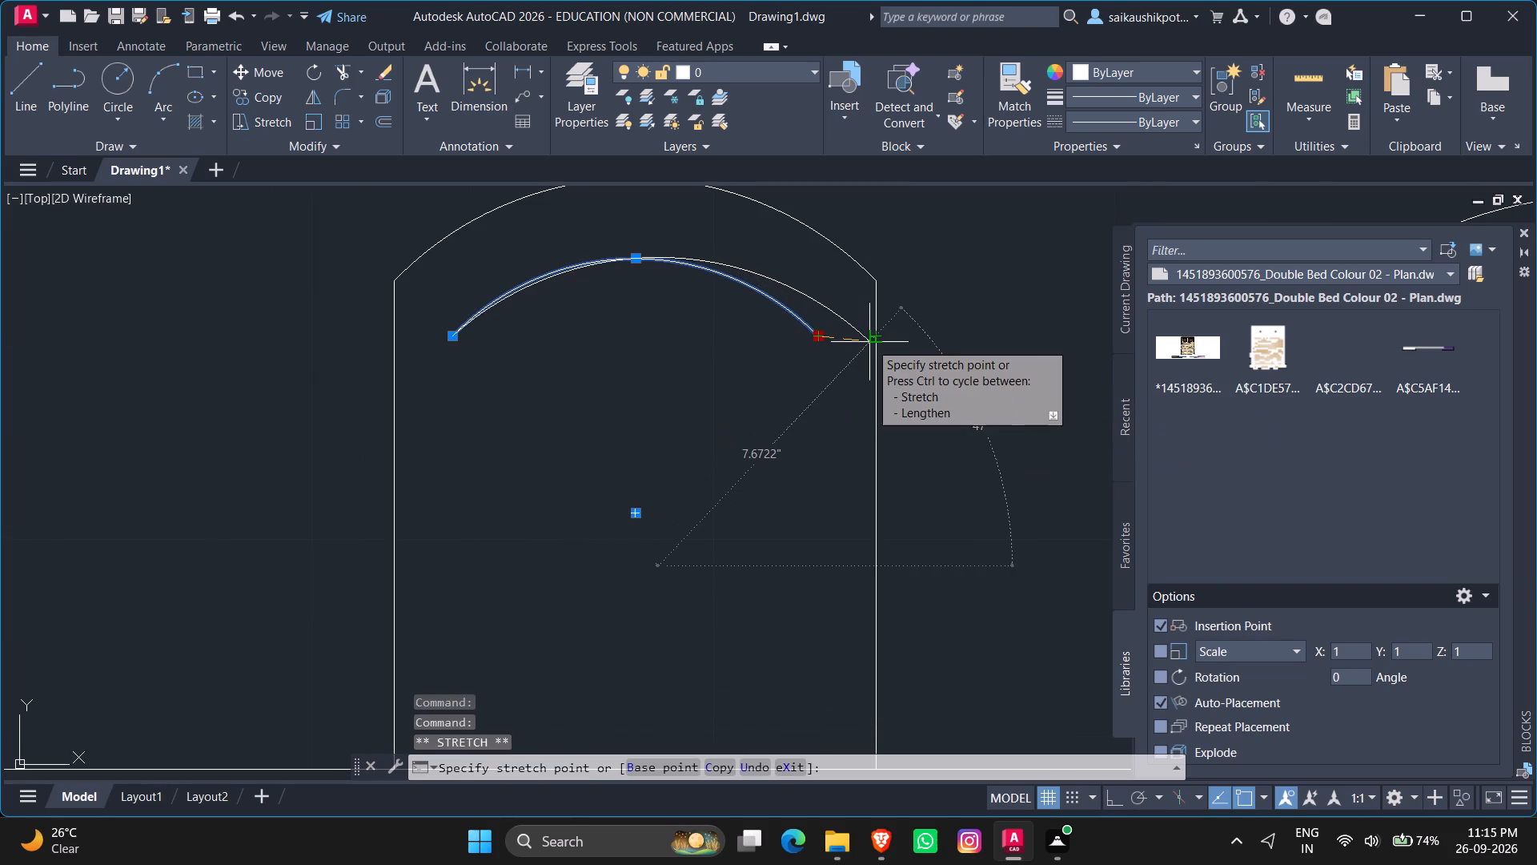
left_click(869, 342)
left_click(454, 335)
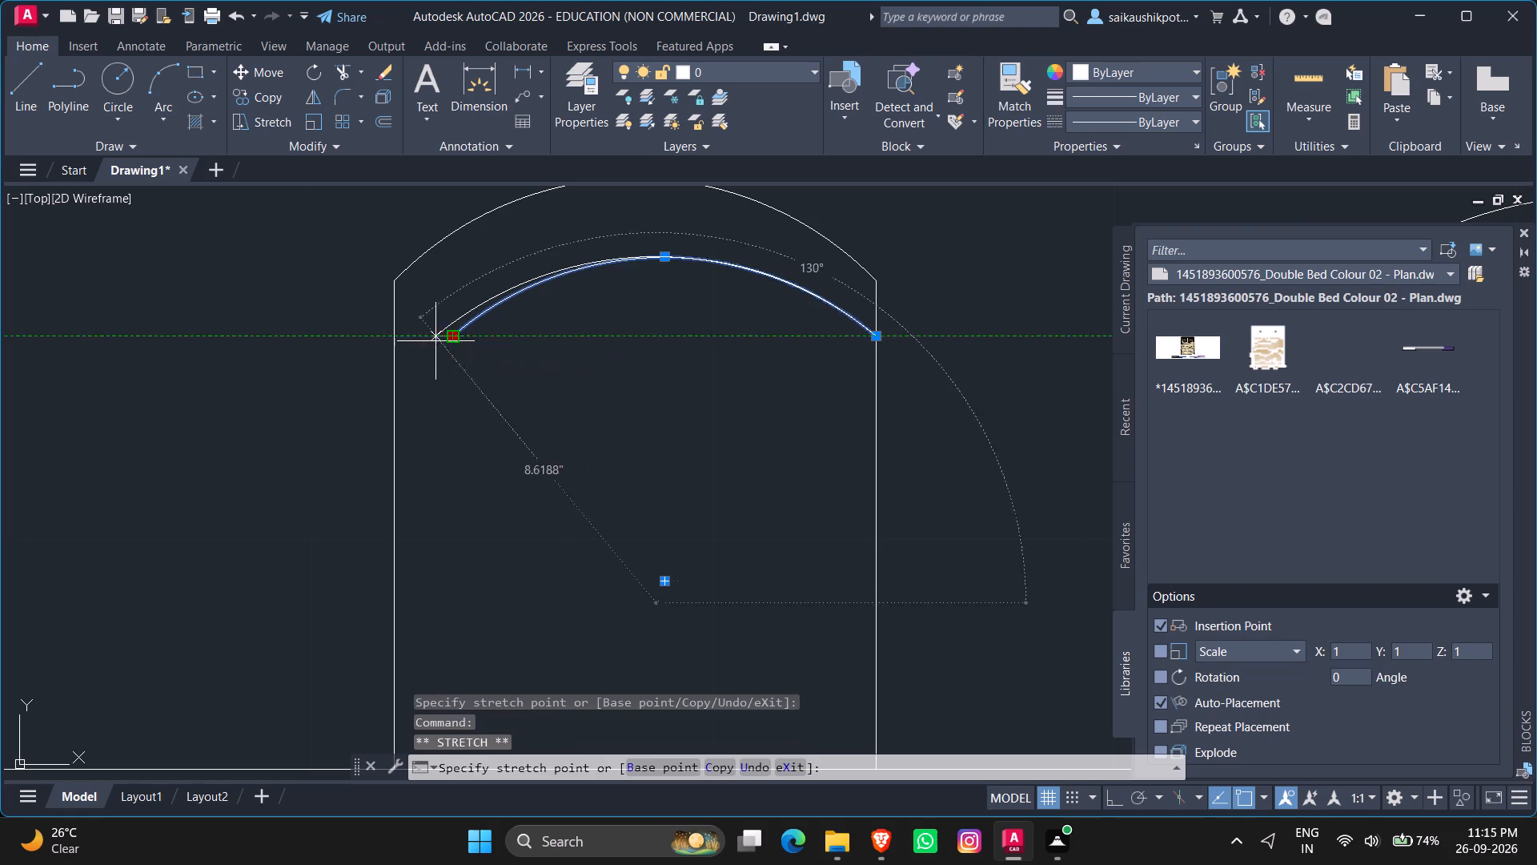
left_click(392, 339)
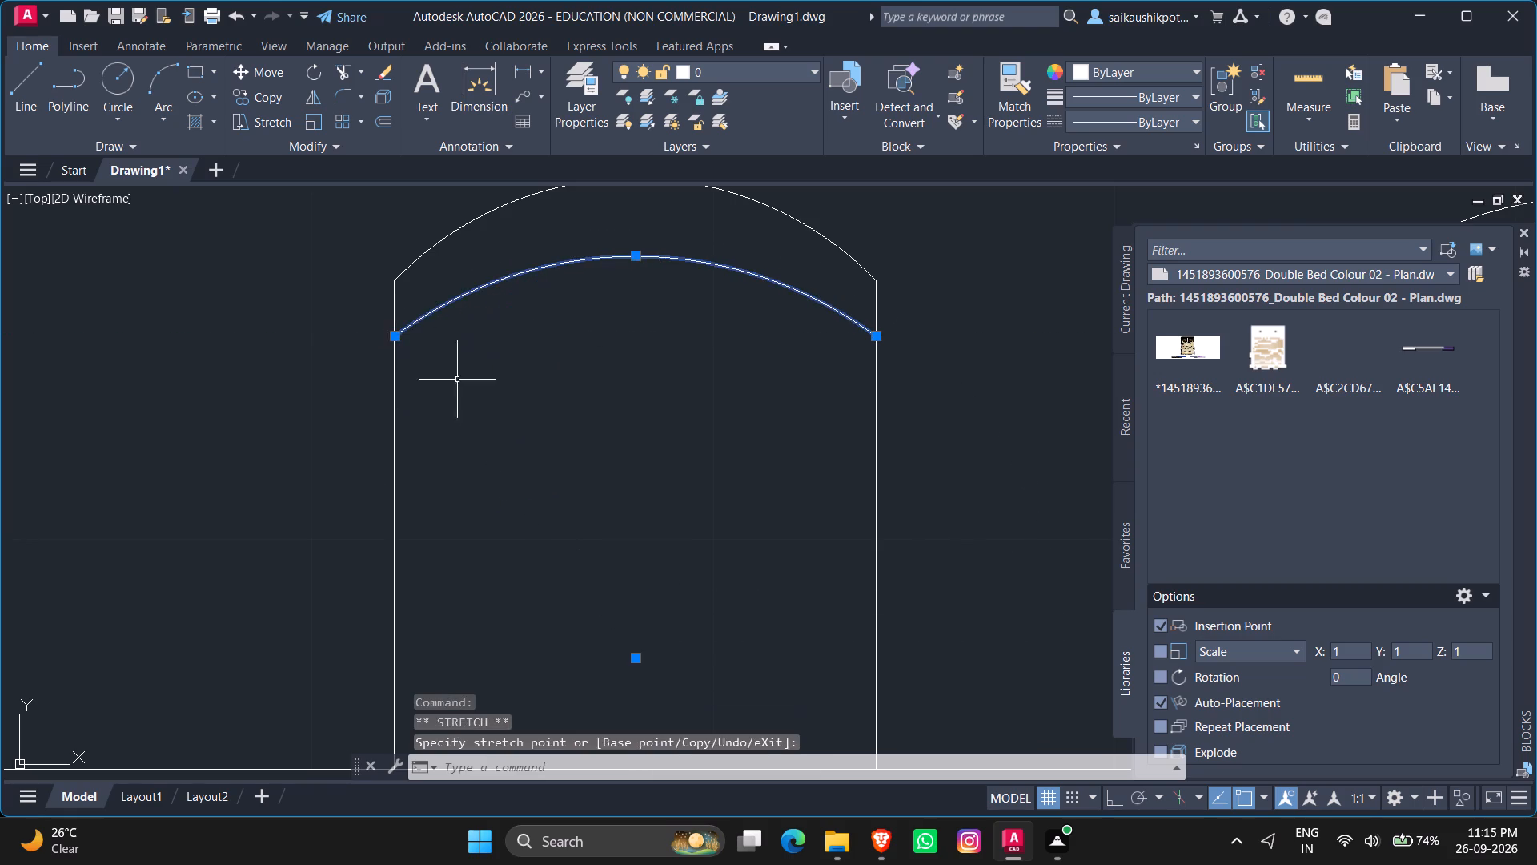
key("Escape")
scroll(649, 424, "down", 2)
scroll(785, 444, "down", 2)
scroll(892, 433, "up", 3)
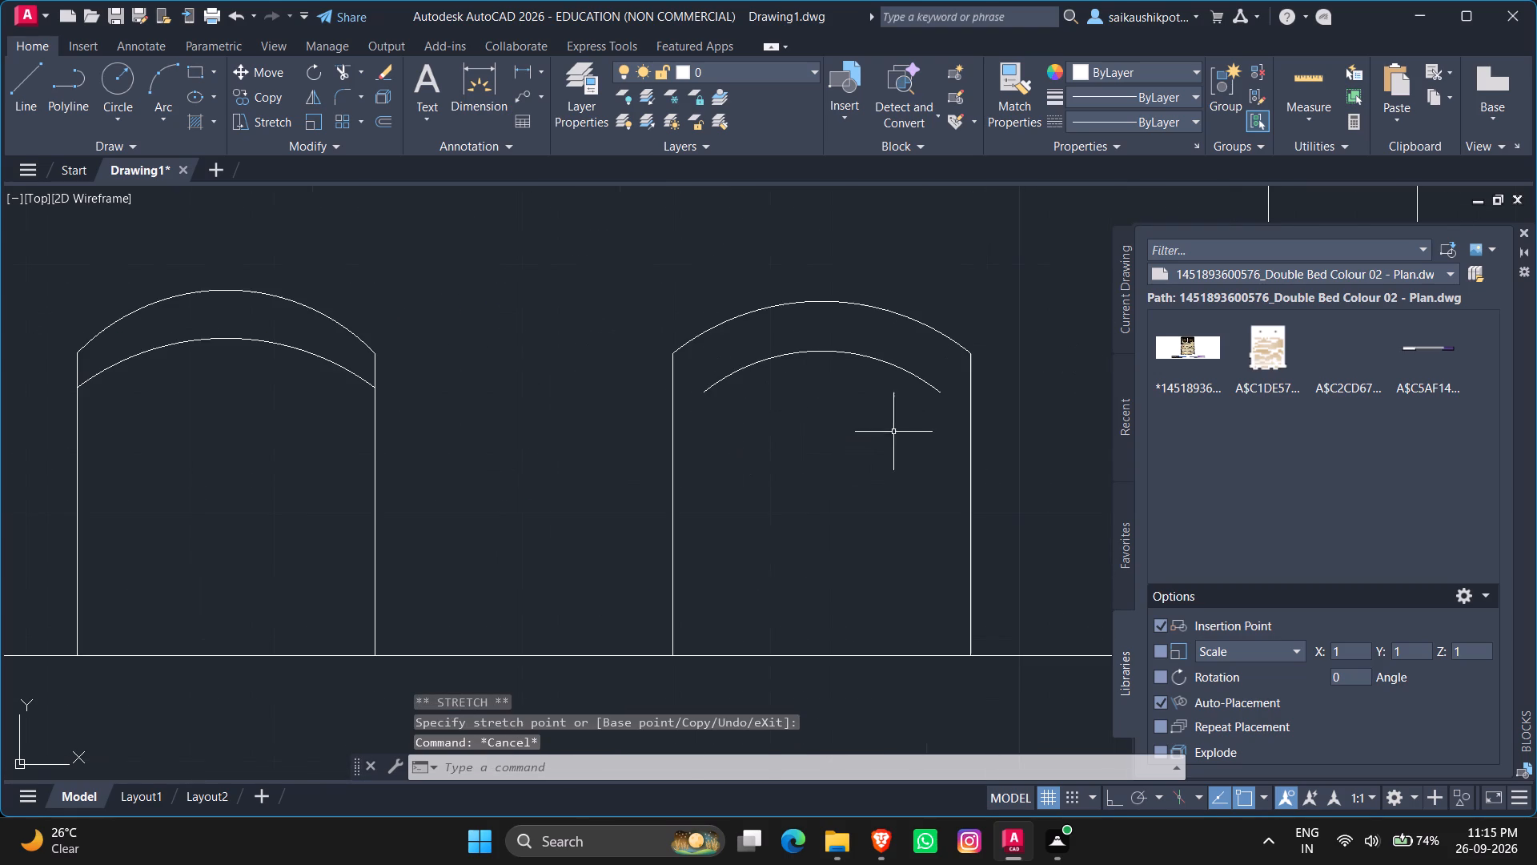
Stretch both ends of the right upper chair's inner arc out to meet the chair's side lines.
left_click(920, 393)
left_click(907, 361)
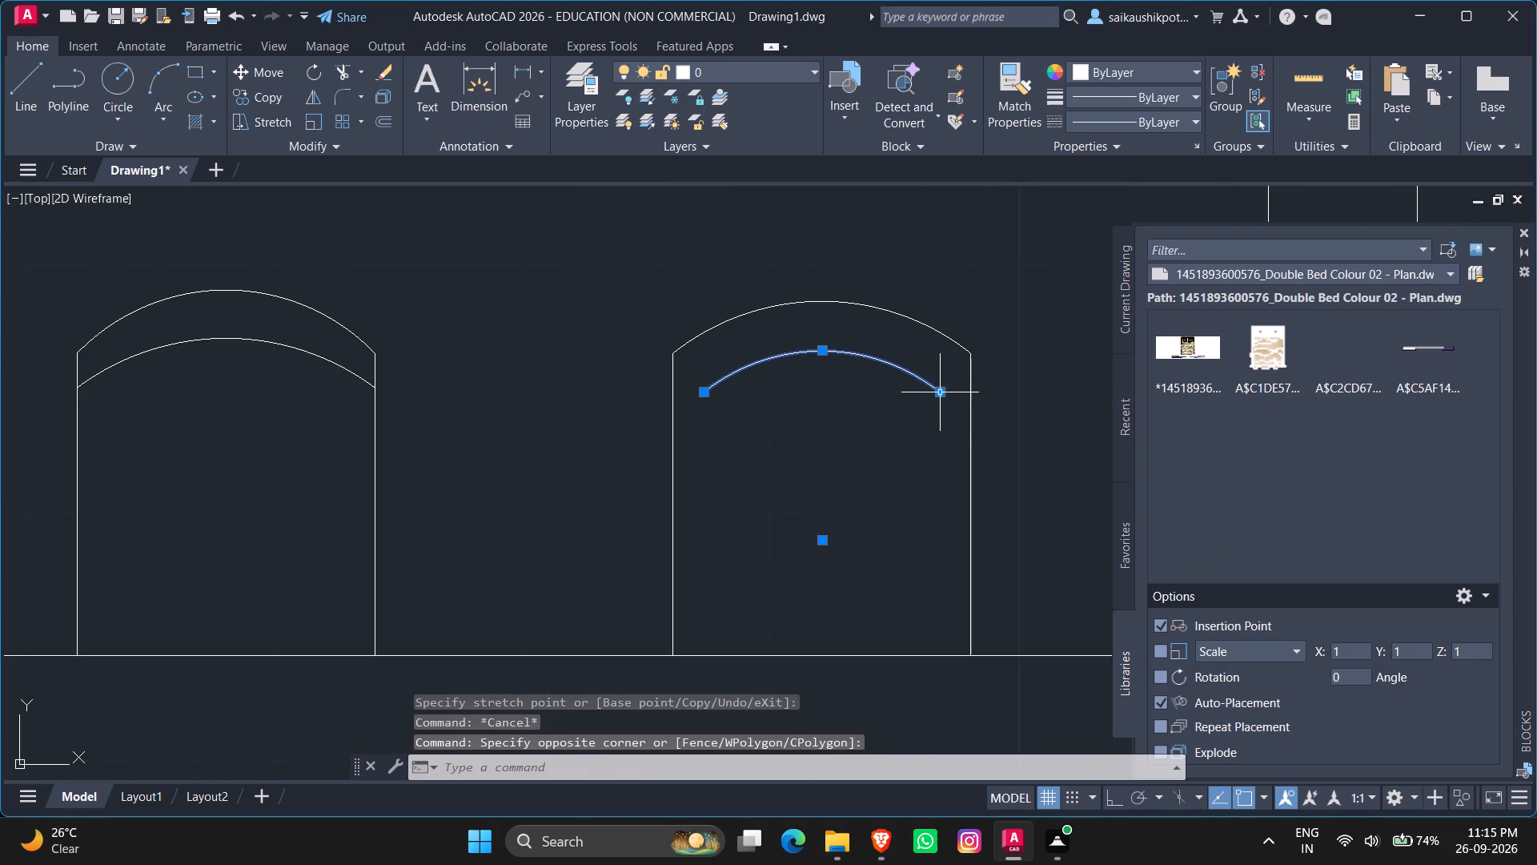
left_click(944, 395)
left_click(967, 395)
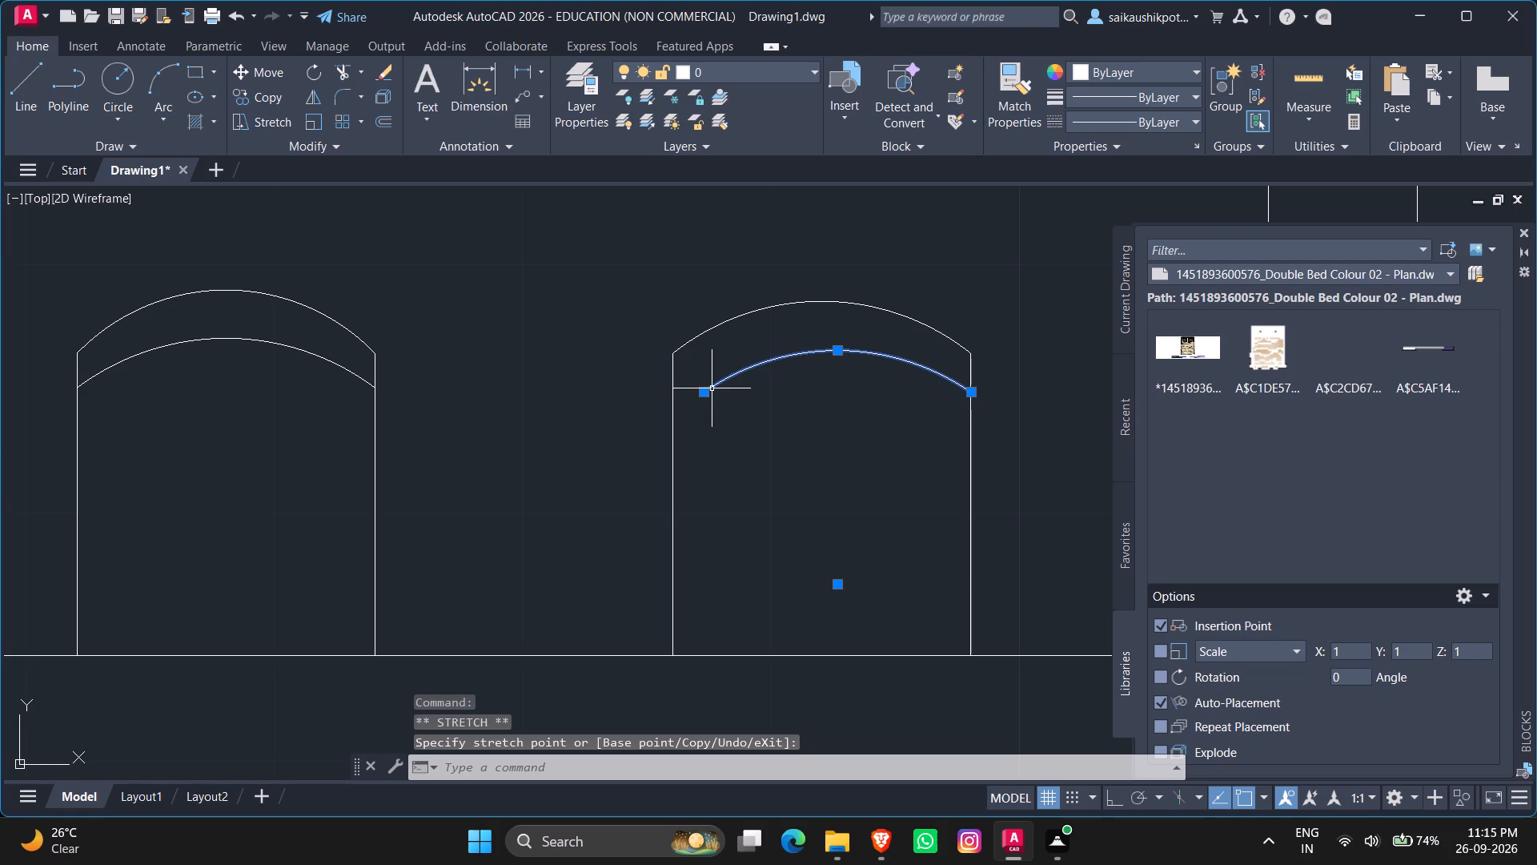
left_click(700, 395)
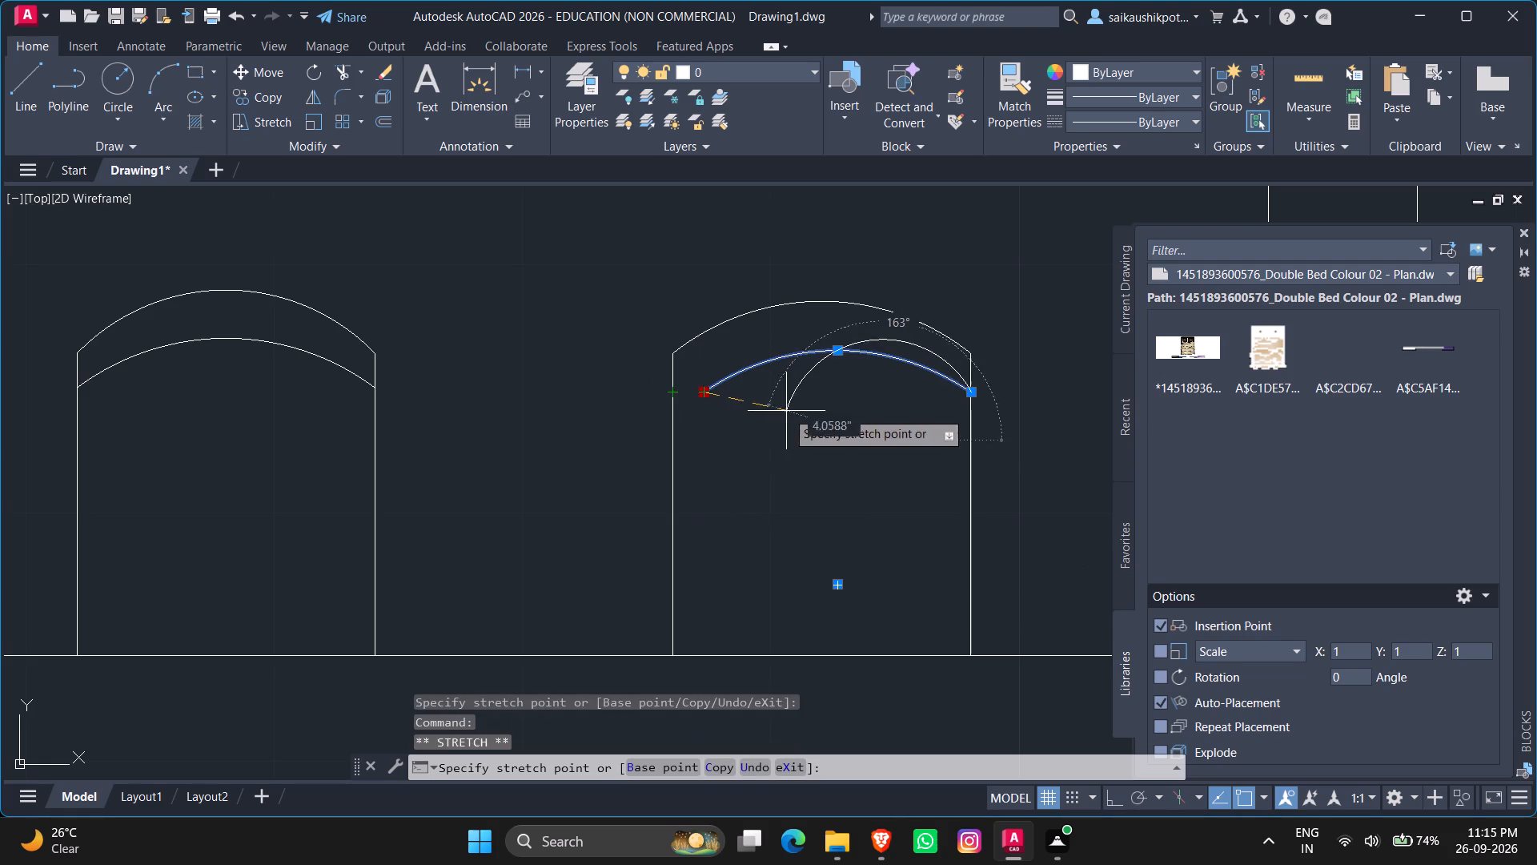
left_click(678, 394)
key("Escape")
Offset the curved back arcs of both chairs below the table 1" inward, toward the table.
scroll(782, 432, "down", 3)
scroll(807, 491, "down", 3)
scroll(806, 568, "up", 2)
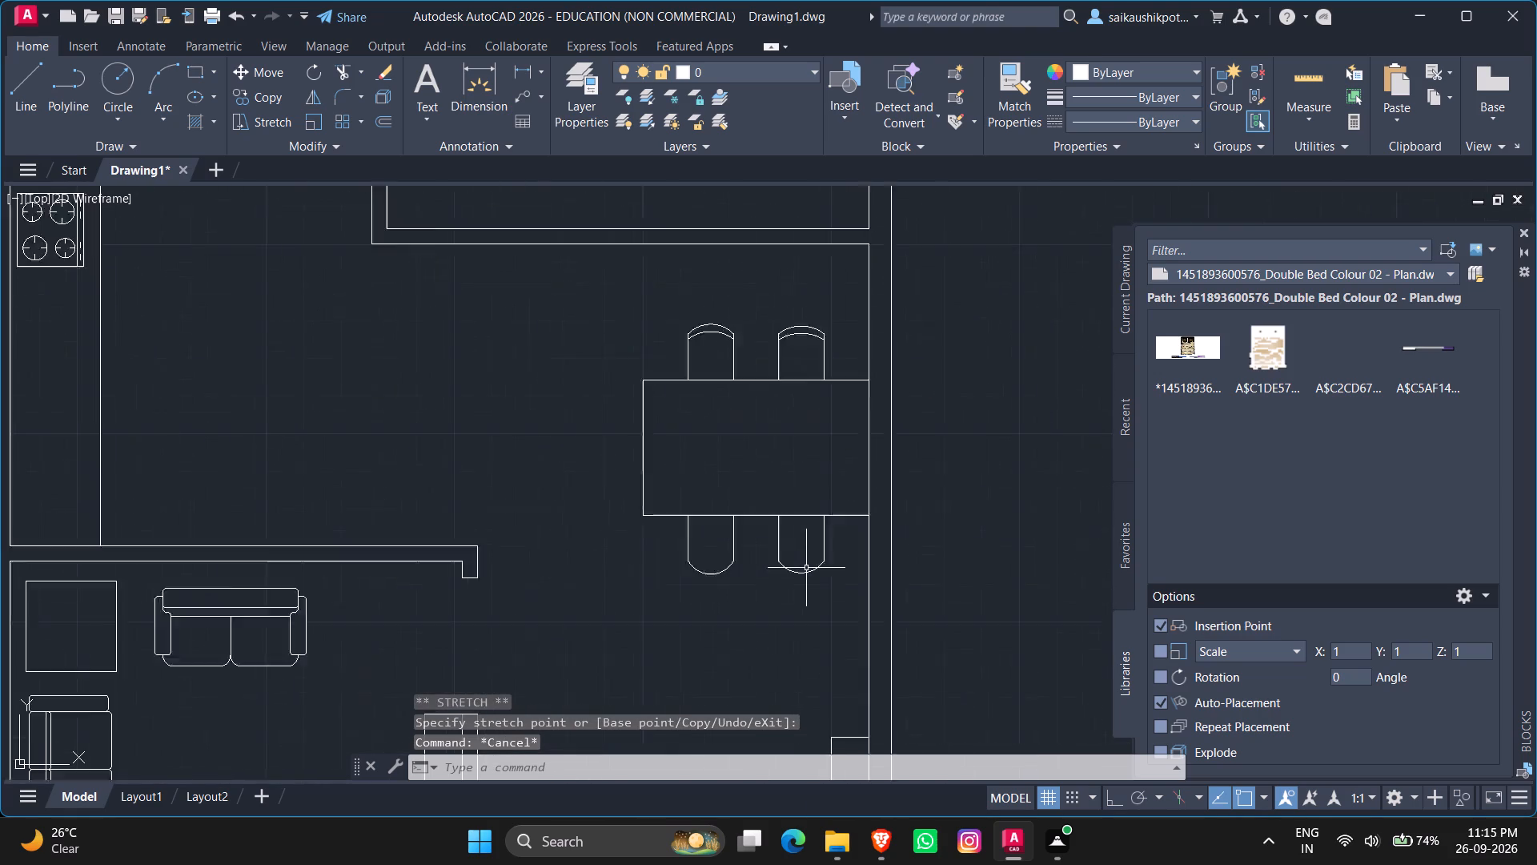
scroll(806, 568, "up", 3)
scroll(791, 538, "down", 3)
scroll(752, 555, "up", 1)
key("Escape")
key("Escape")
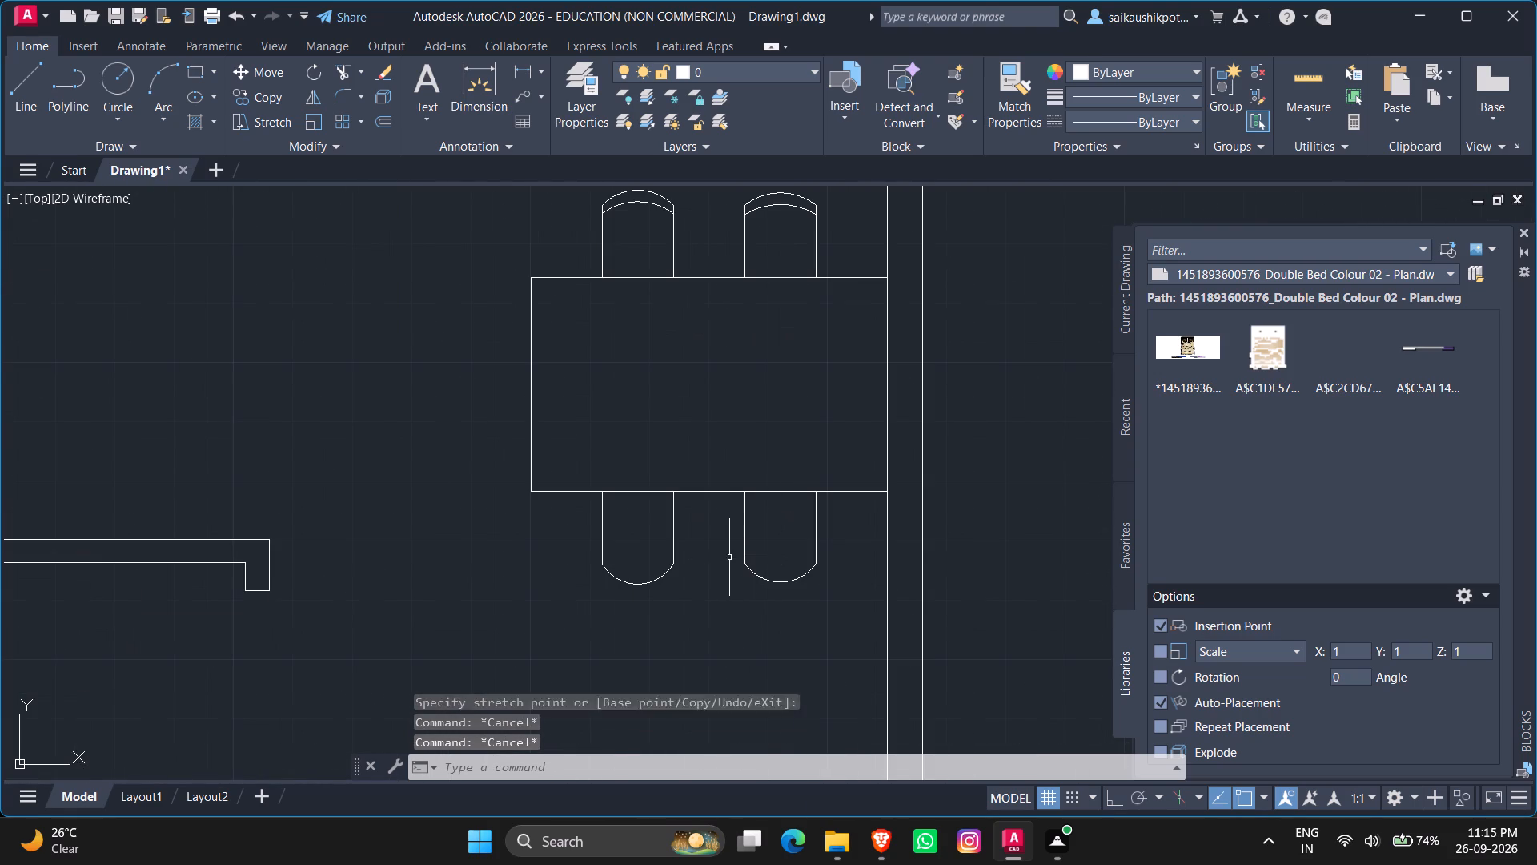
key("o")
key("Return")
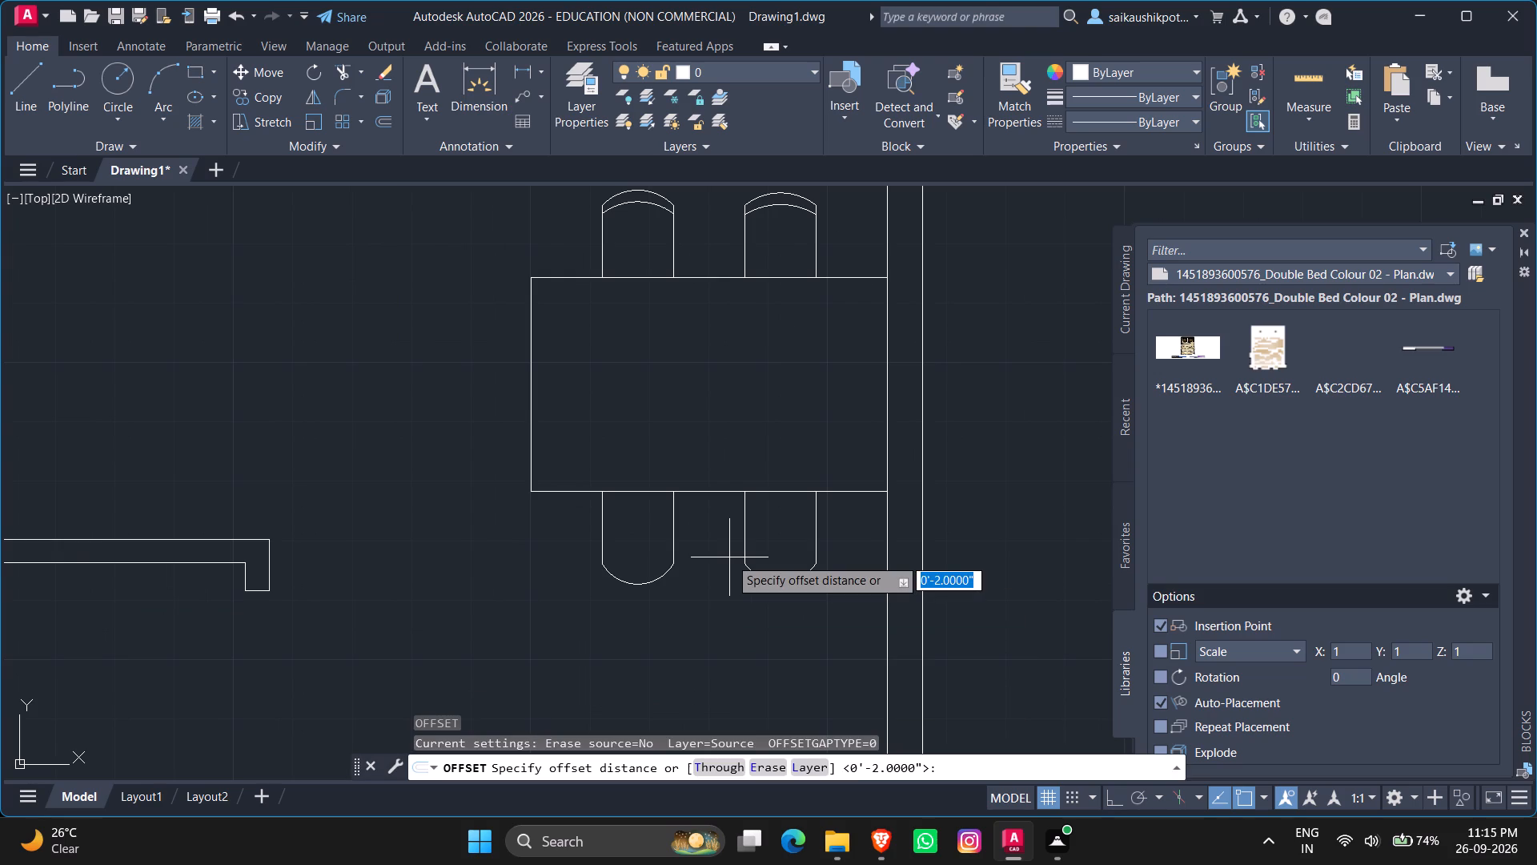
type("1\"")
key("Return")
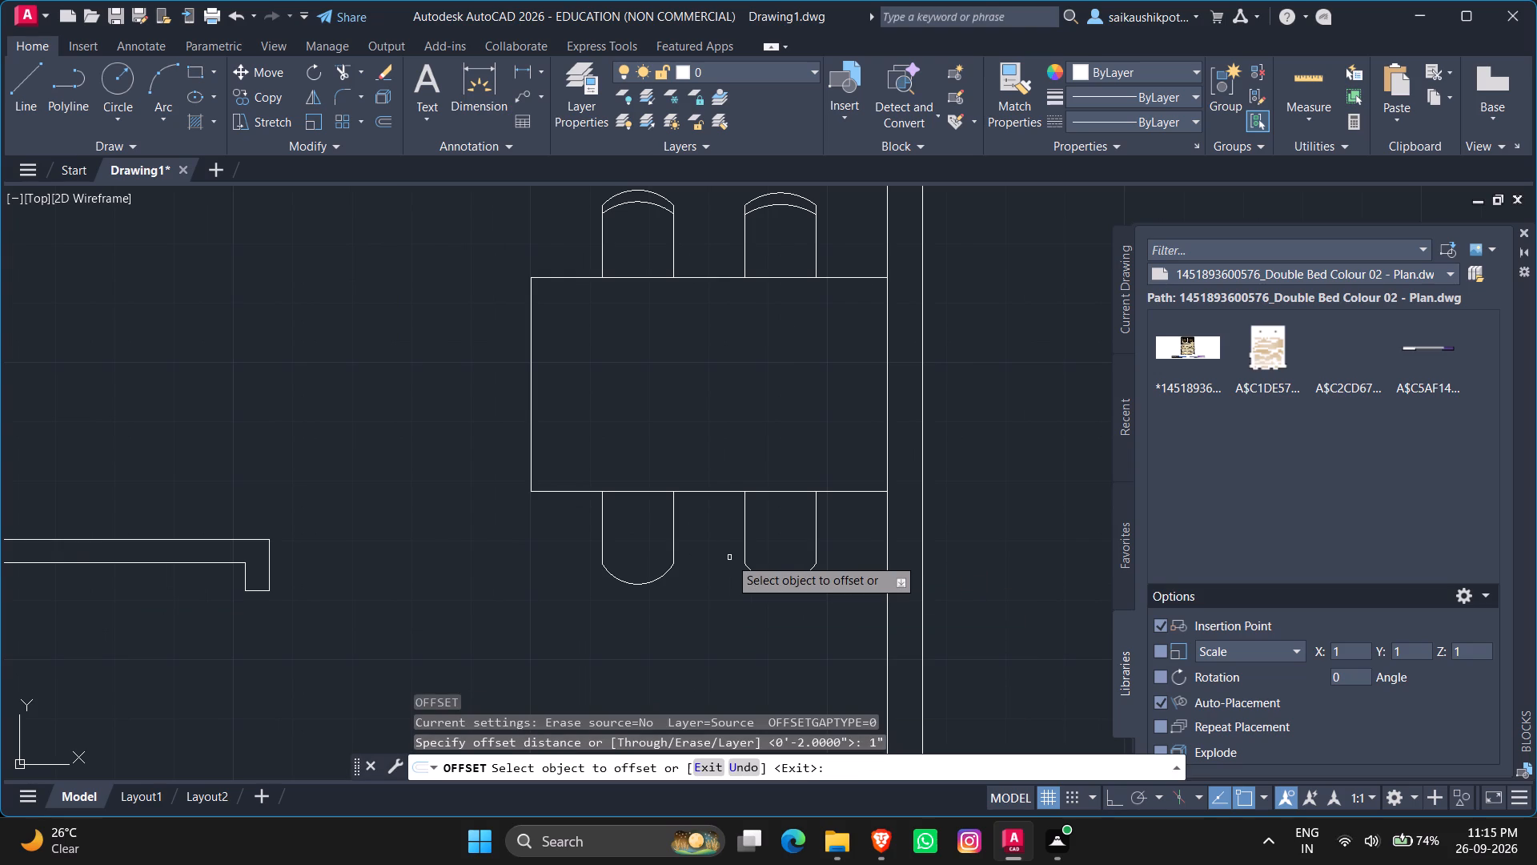
left_click(780, 583)
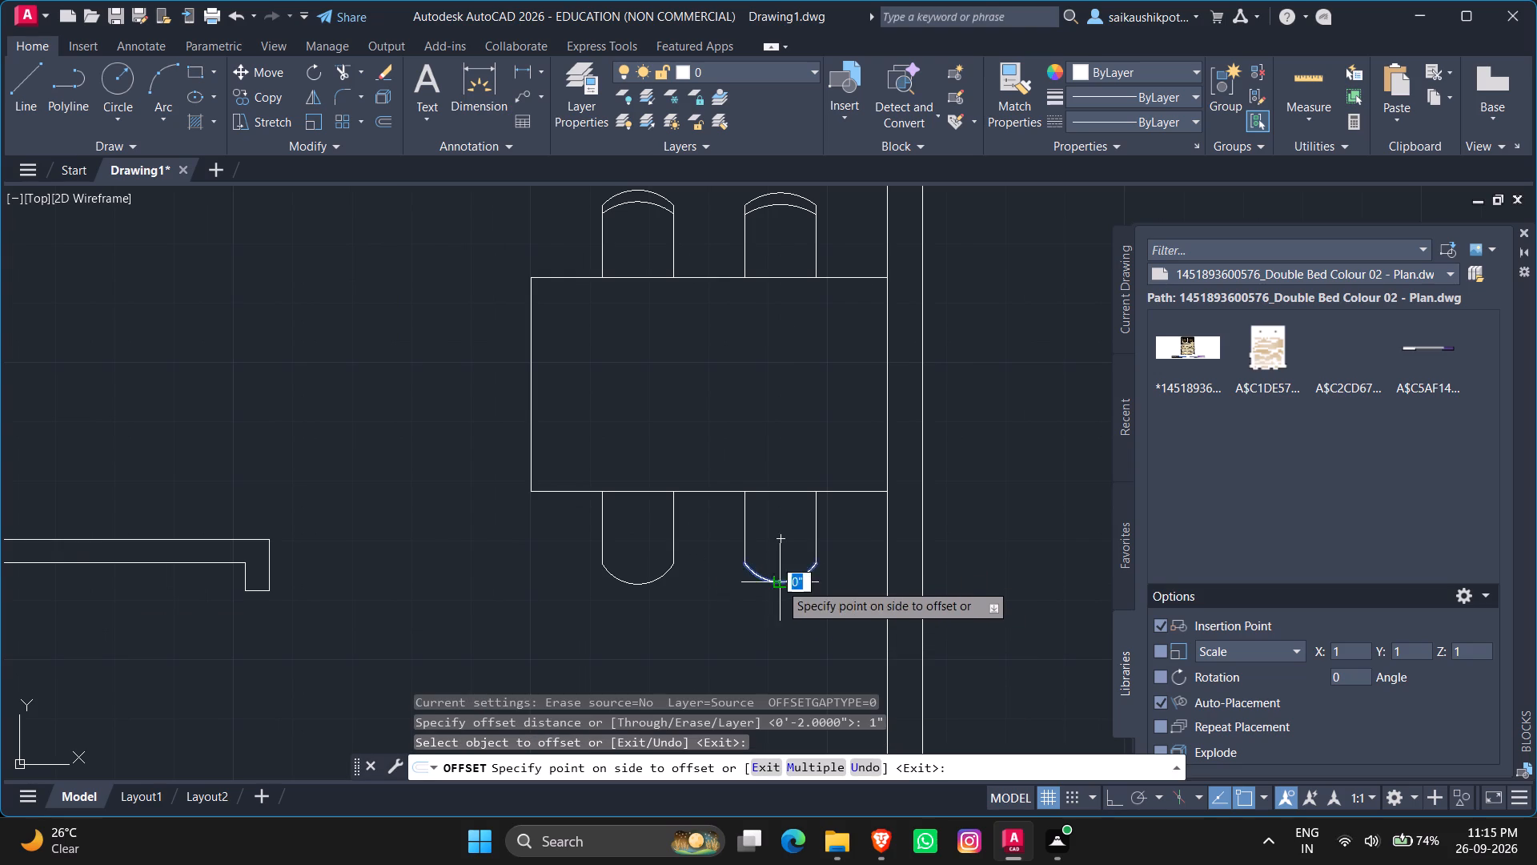
left_click(774, 542)
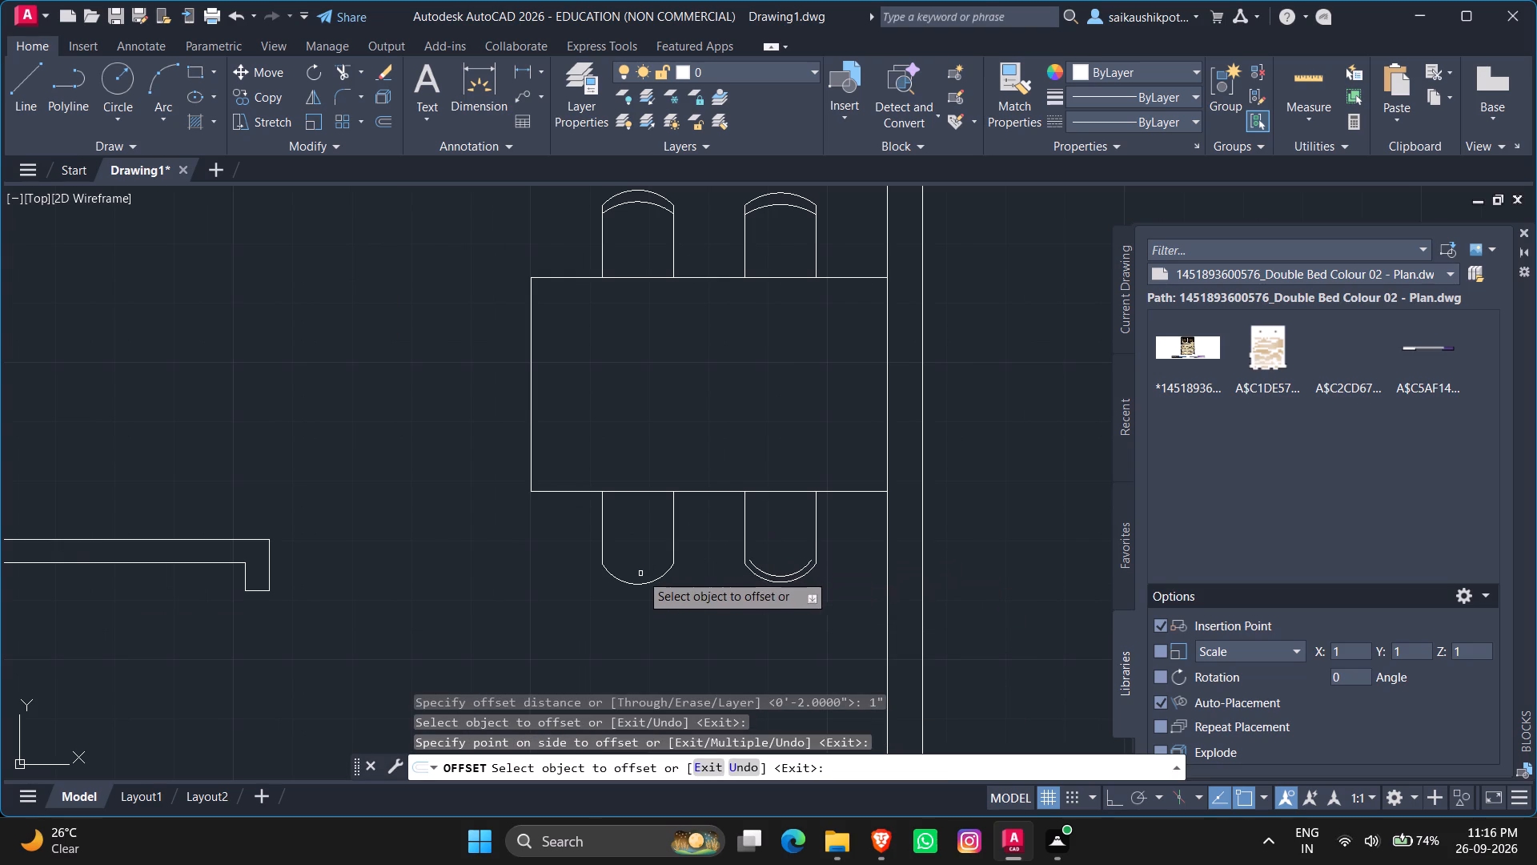
left_click(644, 582)
left_click(645, 551)
key("Escape")
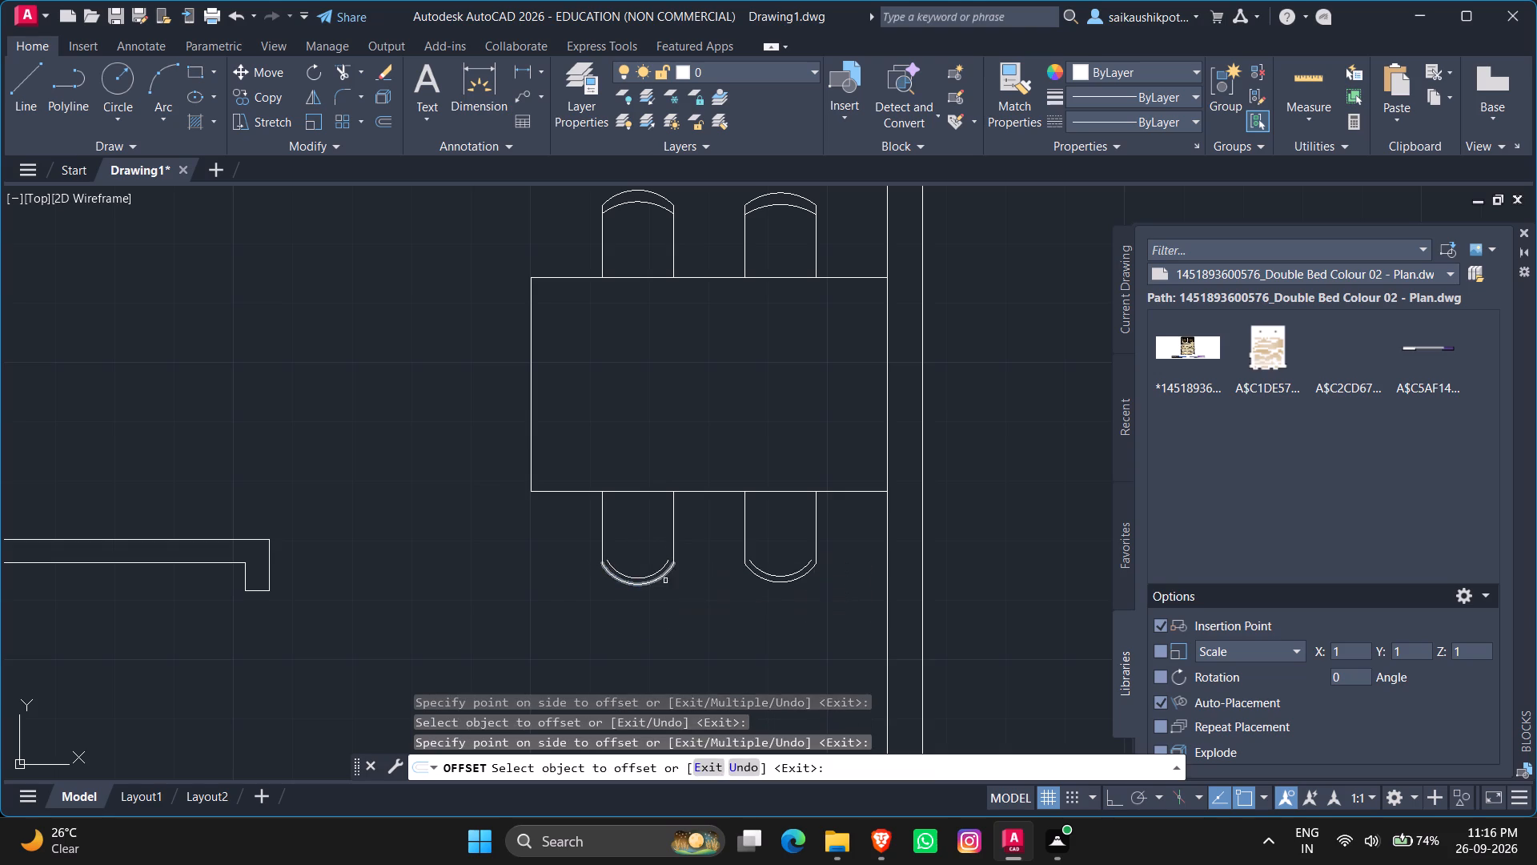
Stretch both ends of the left lower chair's inner arc to the corners where its side lines meet the outer arc.
scroll(664, 589, "up", 4)
left_click(664, 412)
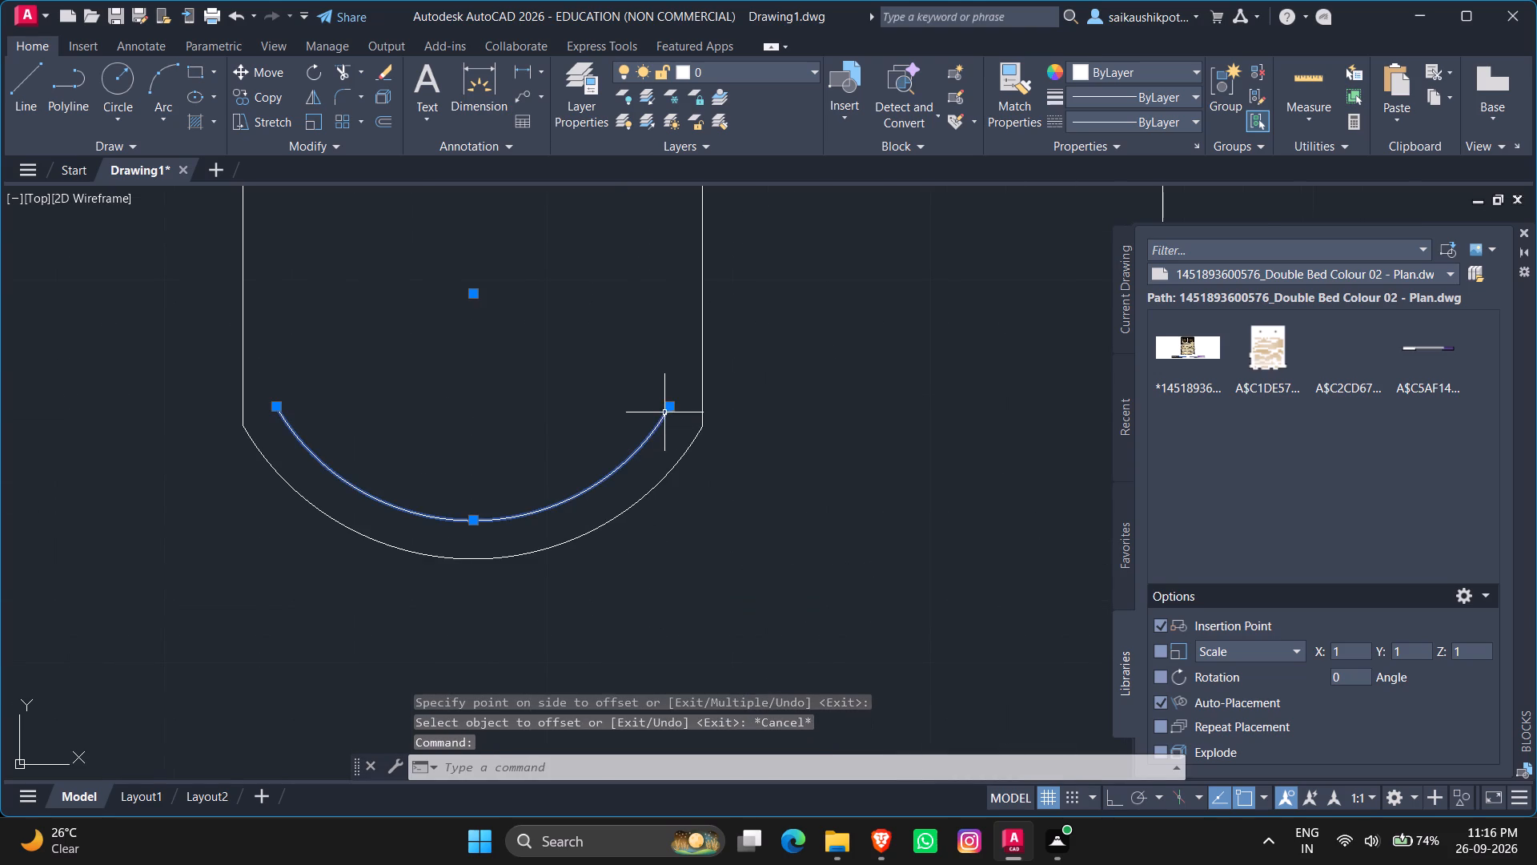
left_click(669, 407)
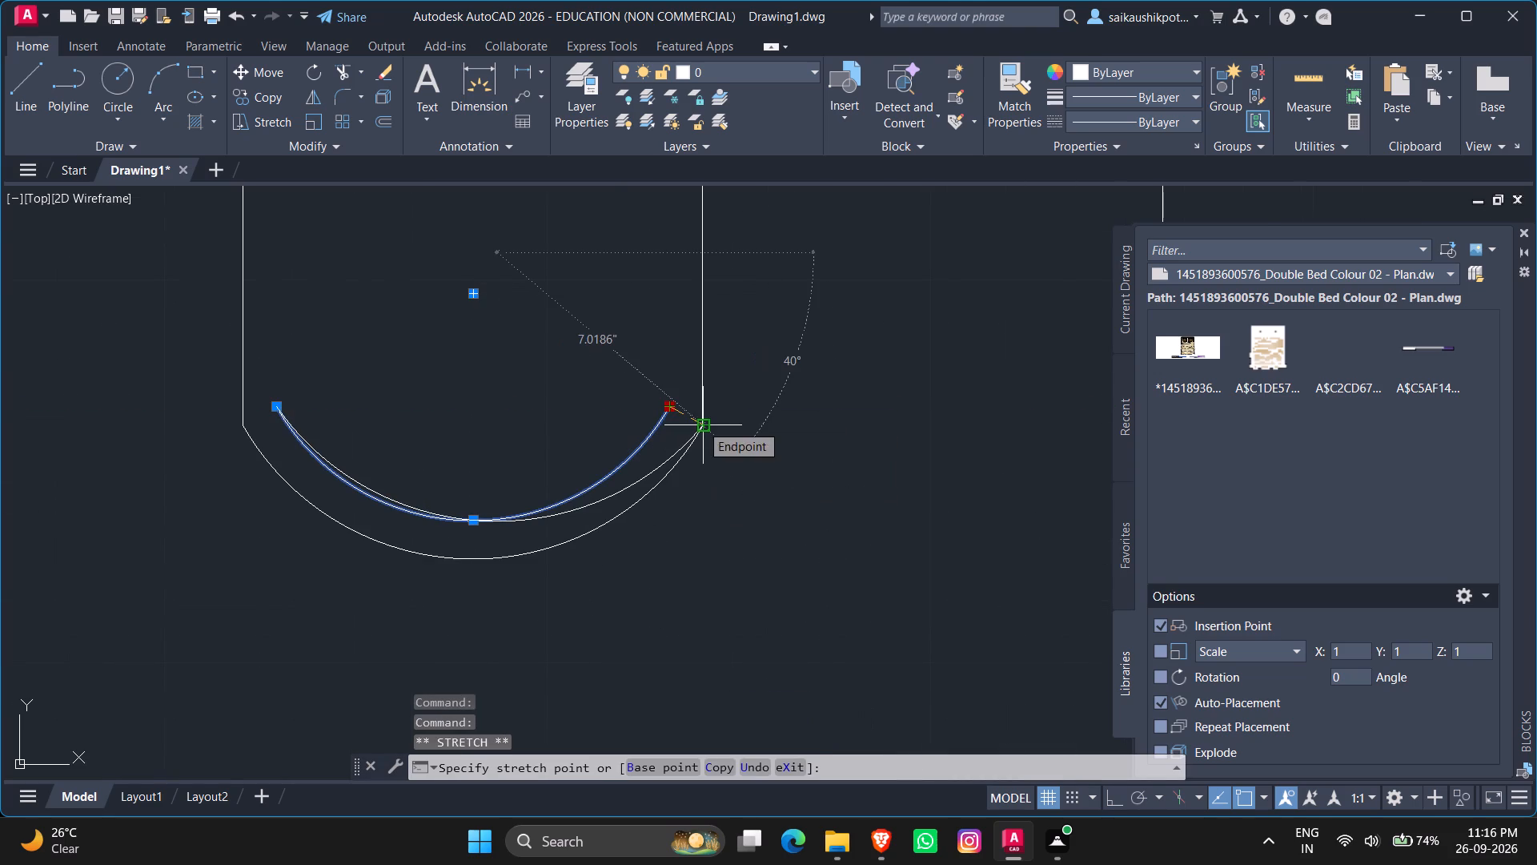
left_click(700, 424)
left_click(275, 408)
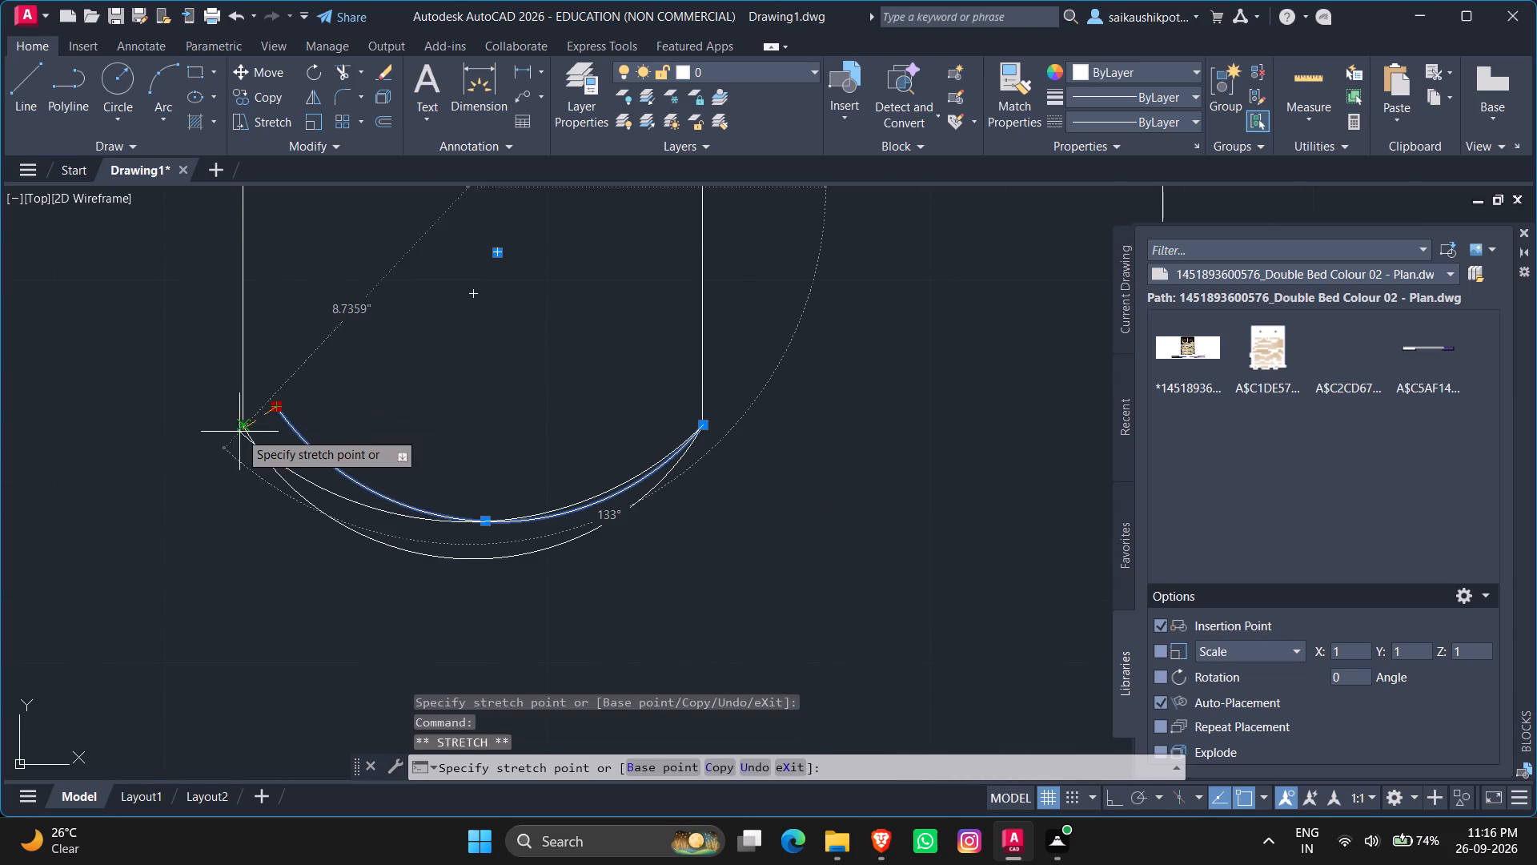
left_click(239, 432)
key("Escape")
key("Escape")
Stretch both ends of the right lower chair's inner arc to the corners where its side lines meet the outer arc.
scroll(596, 553, "down", 2)
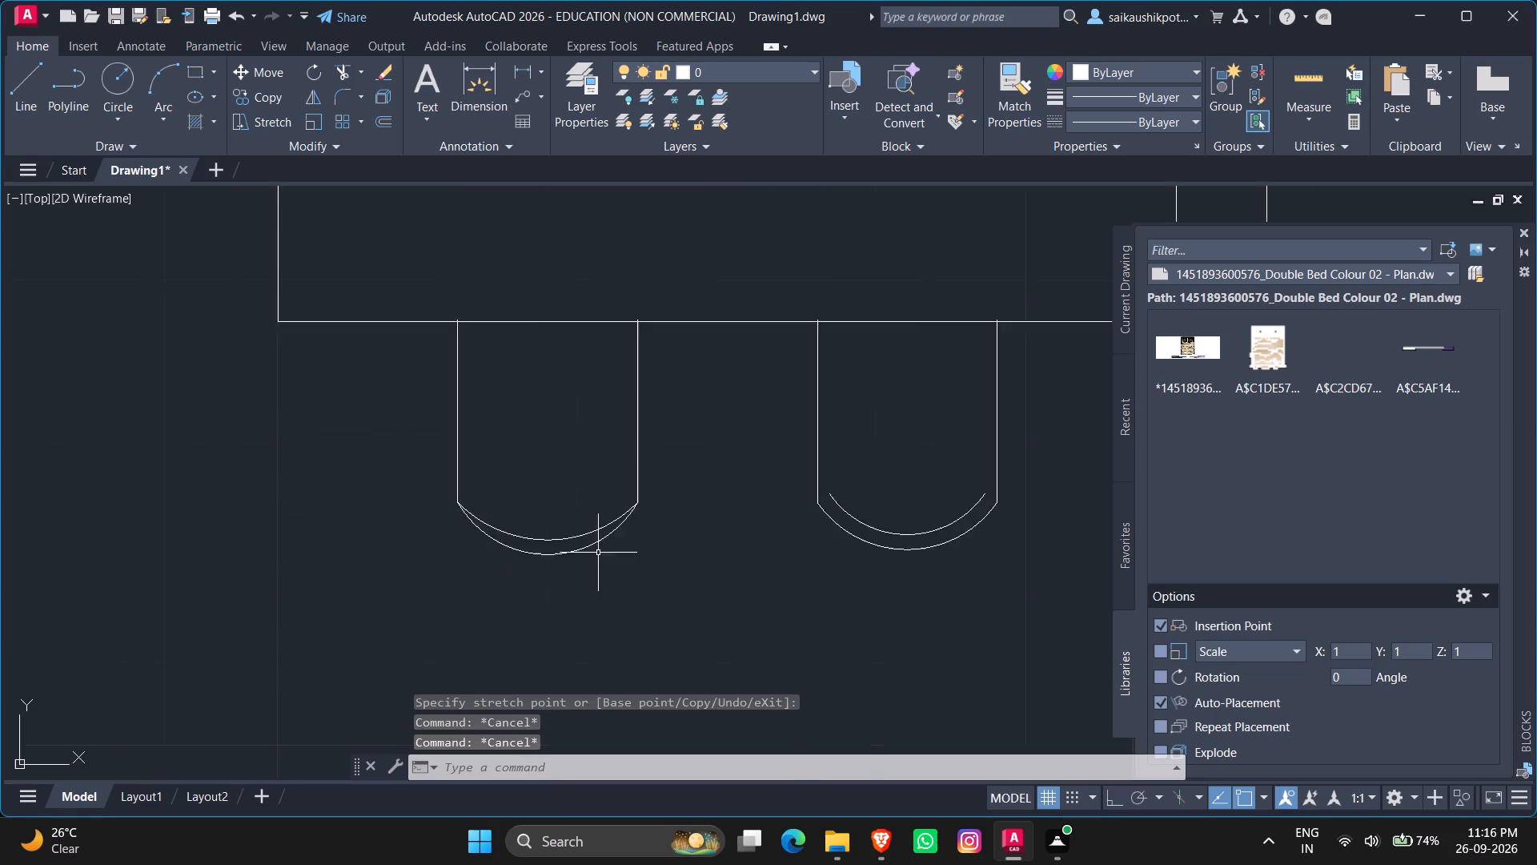
scroll(611, 558, "down", 1)
scroll(773, 542, "up", 3)
left_click(728, 522)
left_click(707, 541)
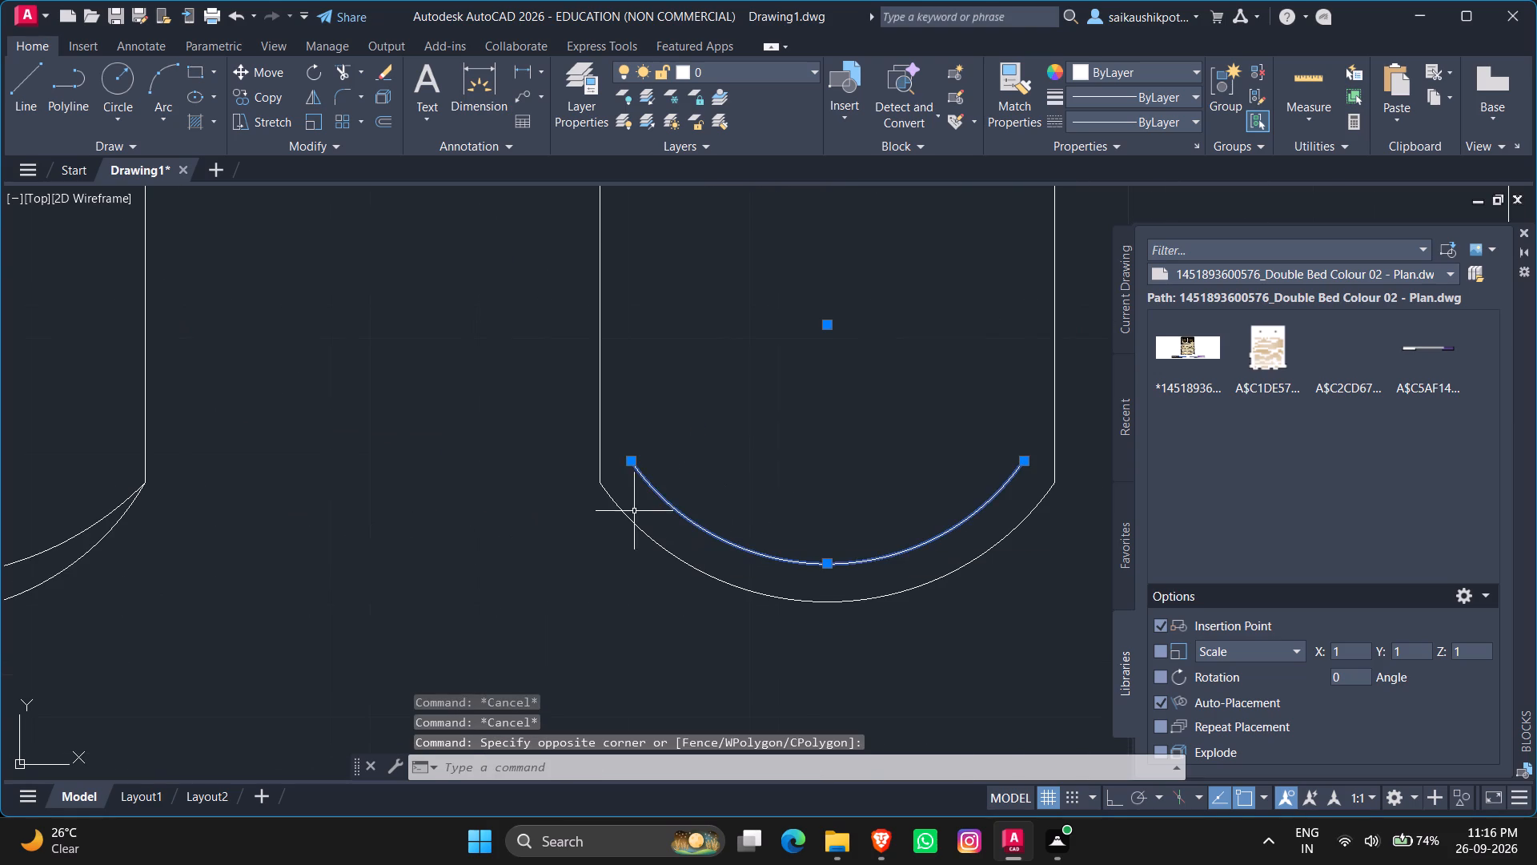
left_click(635, 457)
left_click(596, 490)
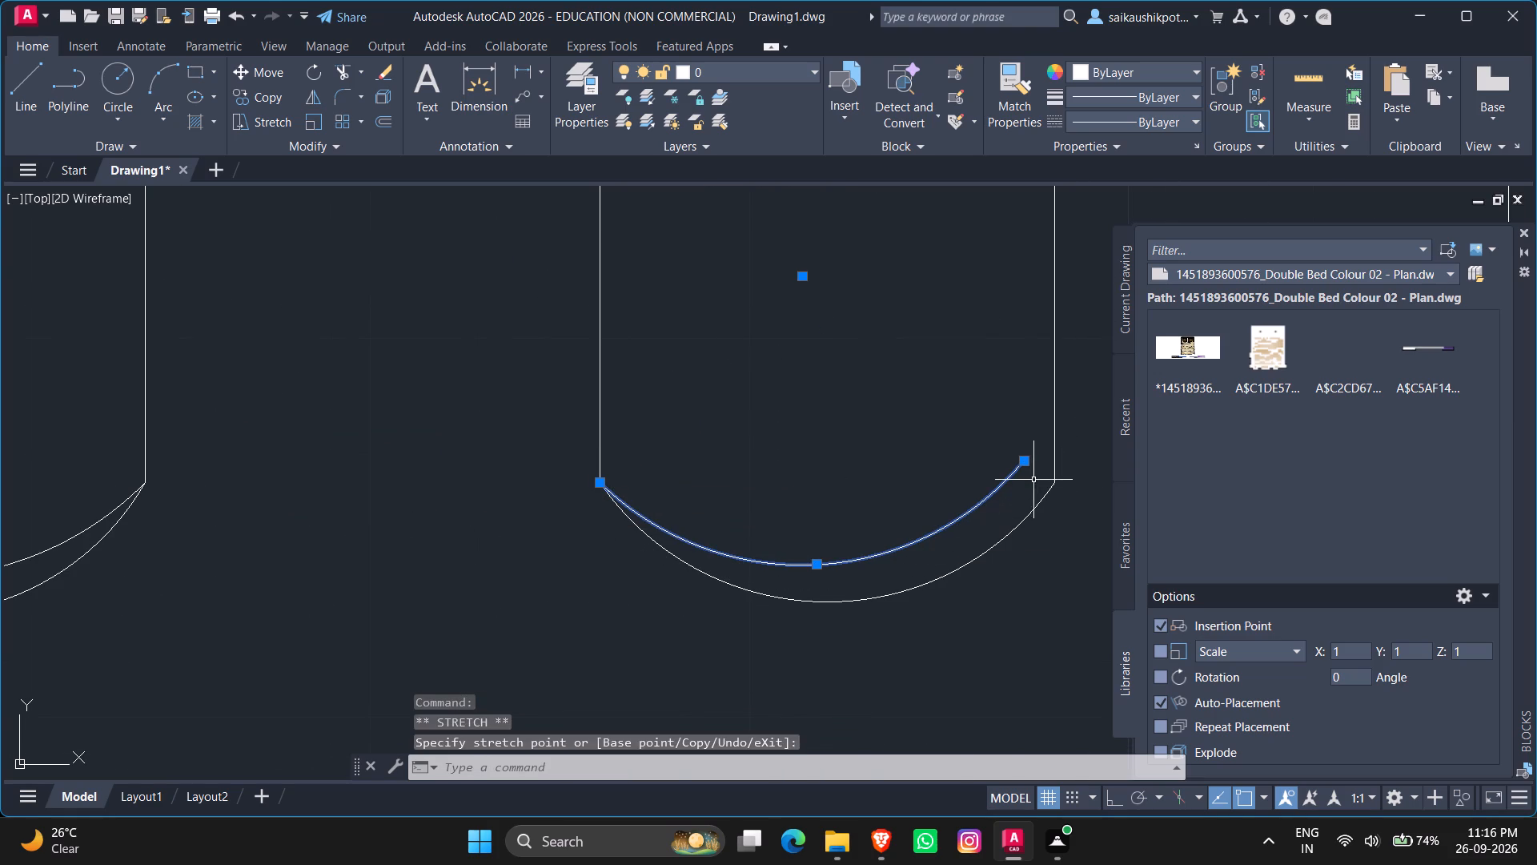
left_click(1021, 464)
left_click(1053, 489)
key("Escape")
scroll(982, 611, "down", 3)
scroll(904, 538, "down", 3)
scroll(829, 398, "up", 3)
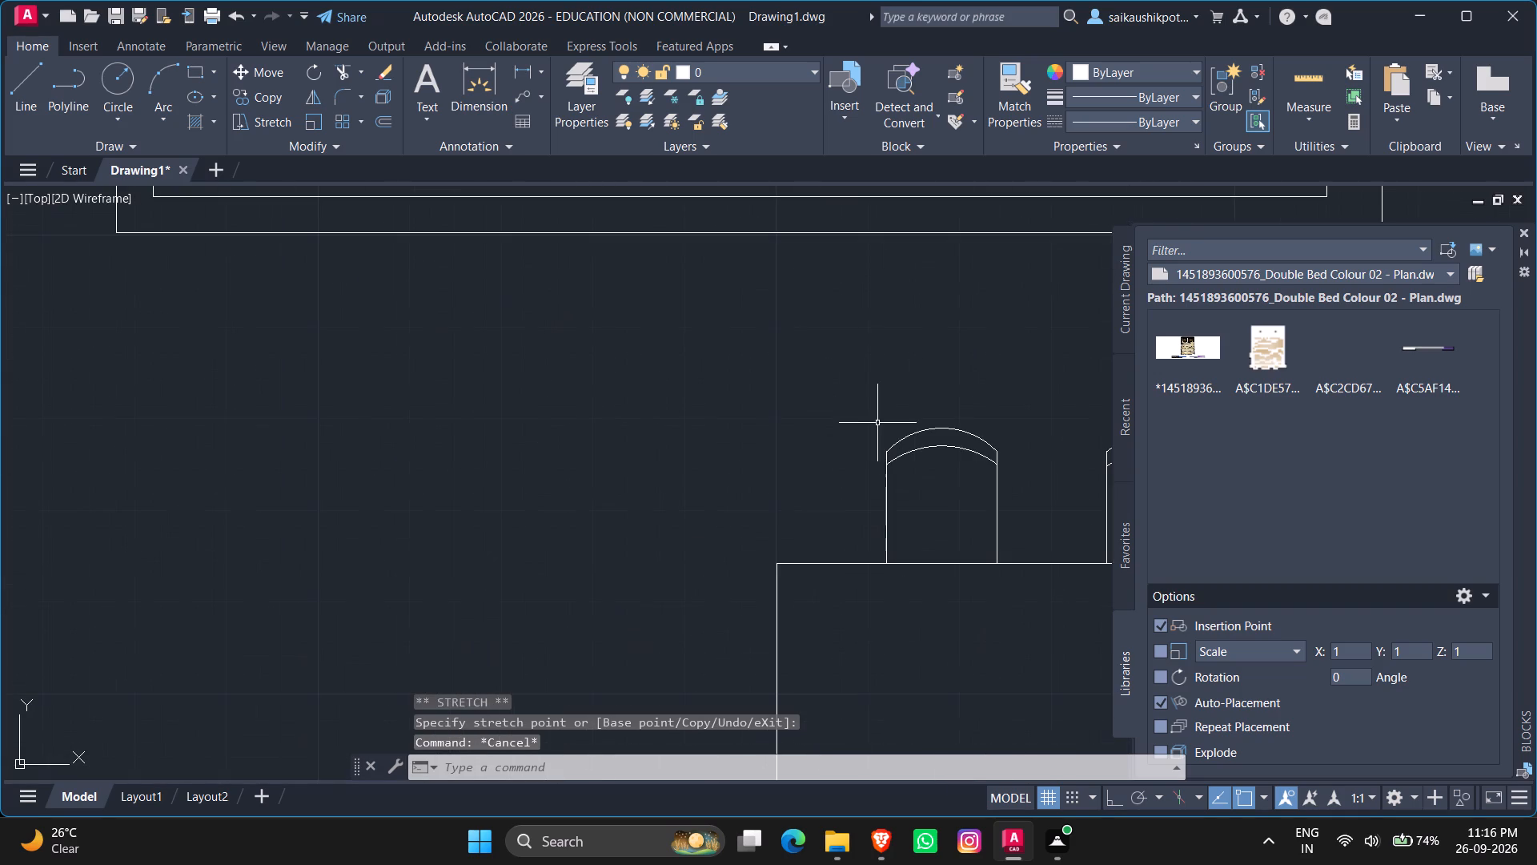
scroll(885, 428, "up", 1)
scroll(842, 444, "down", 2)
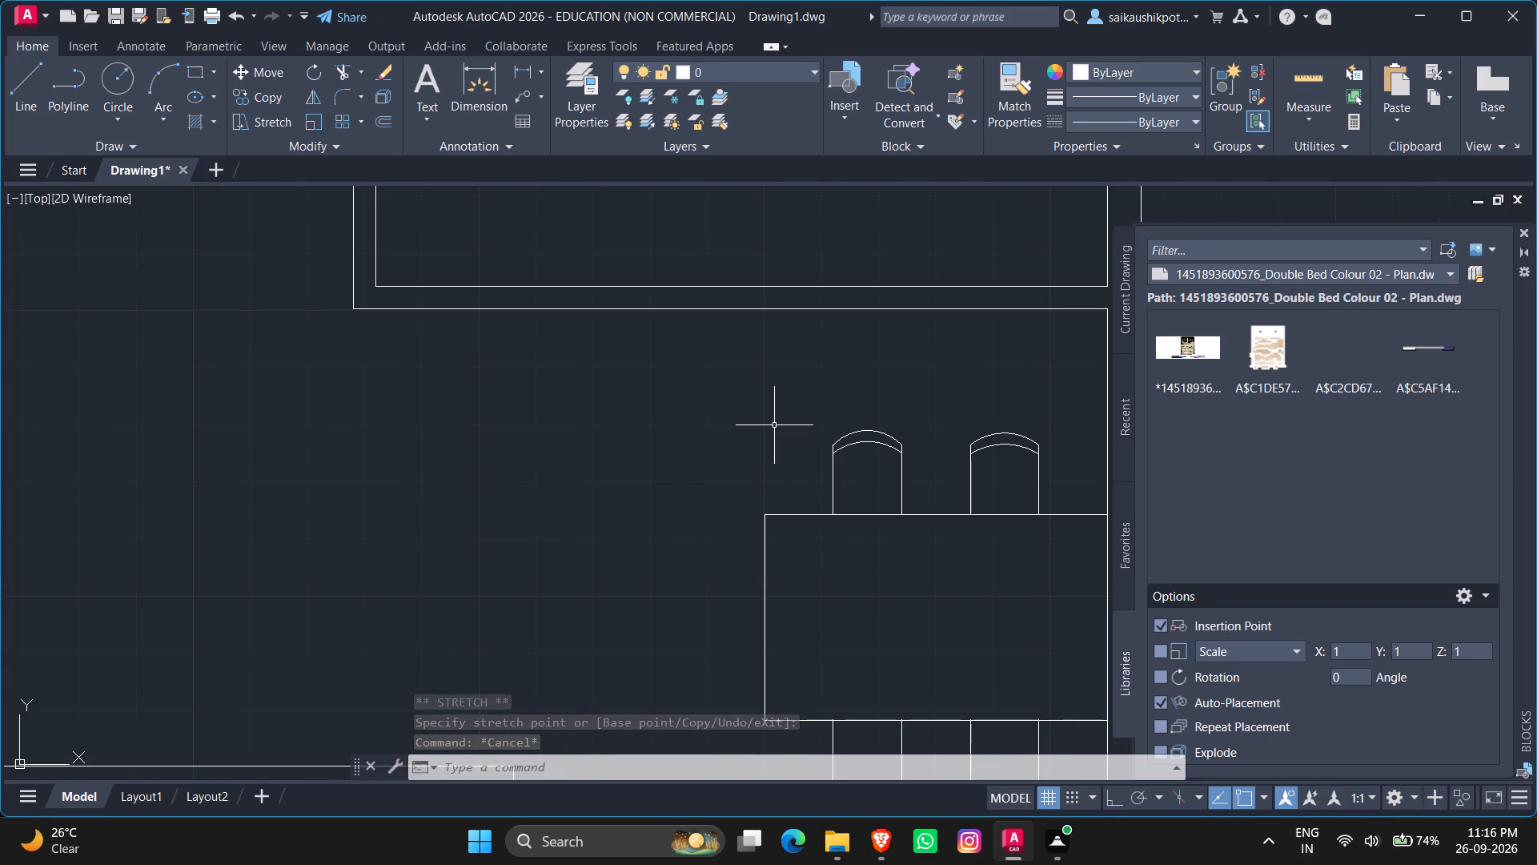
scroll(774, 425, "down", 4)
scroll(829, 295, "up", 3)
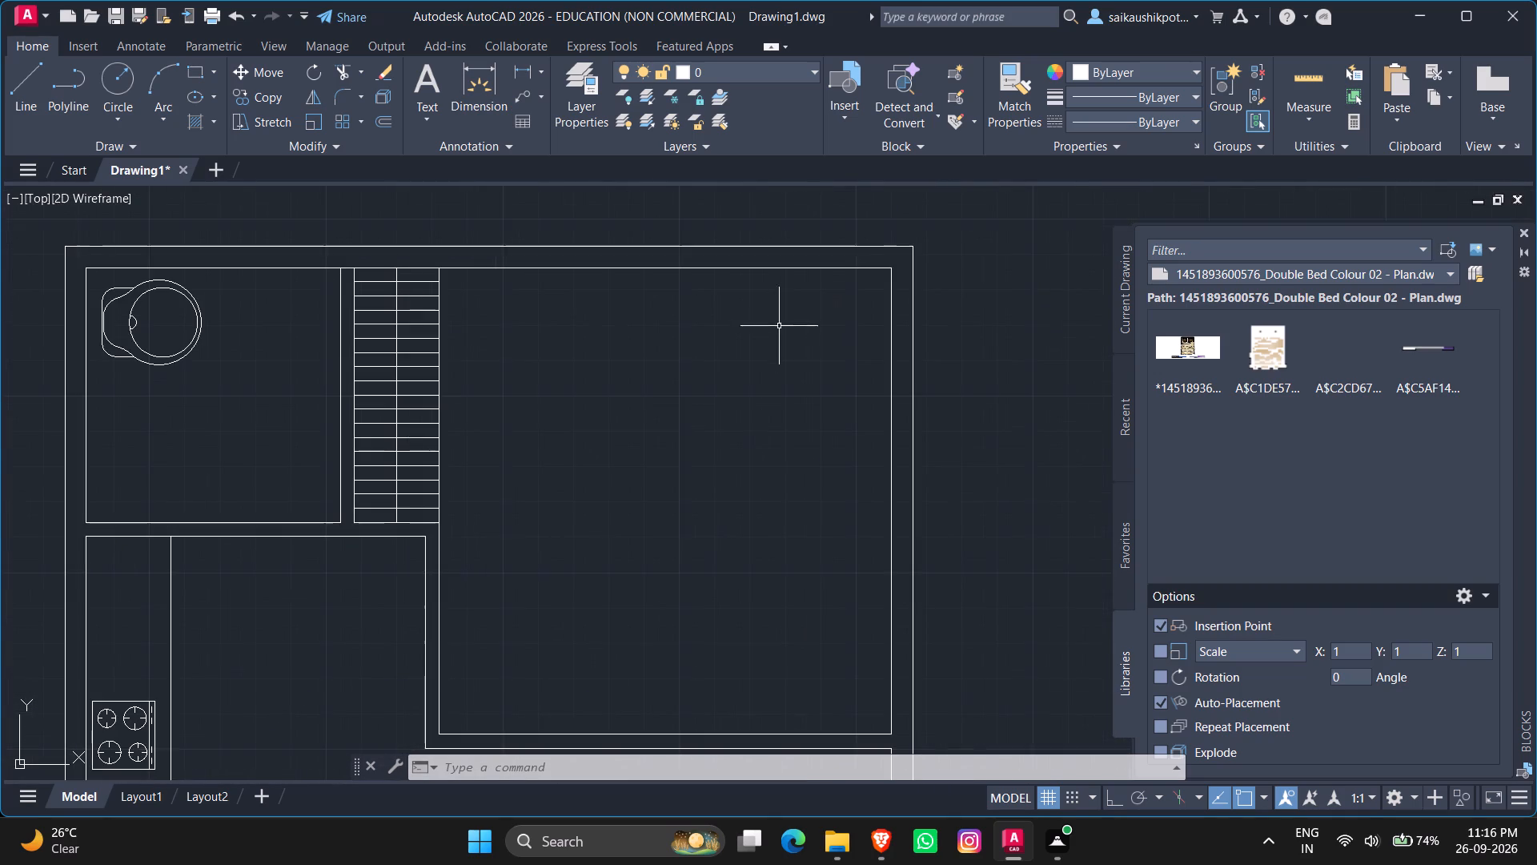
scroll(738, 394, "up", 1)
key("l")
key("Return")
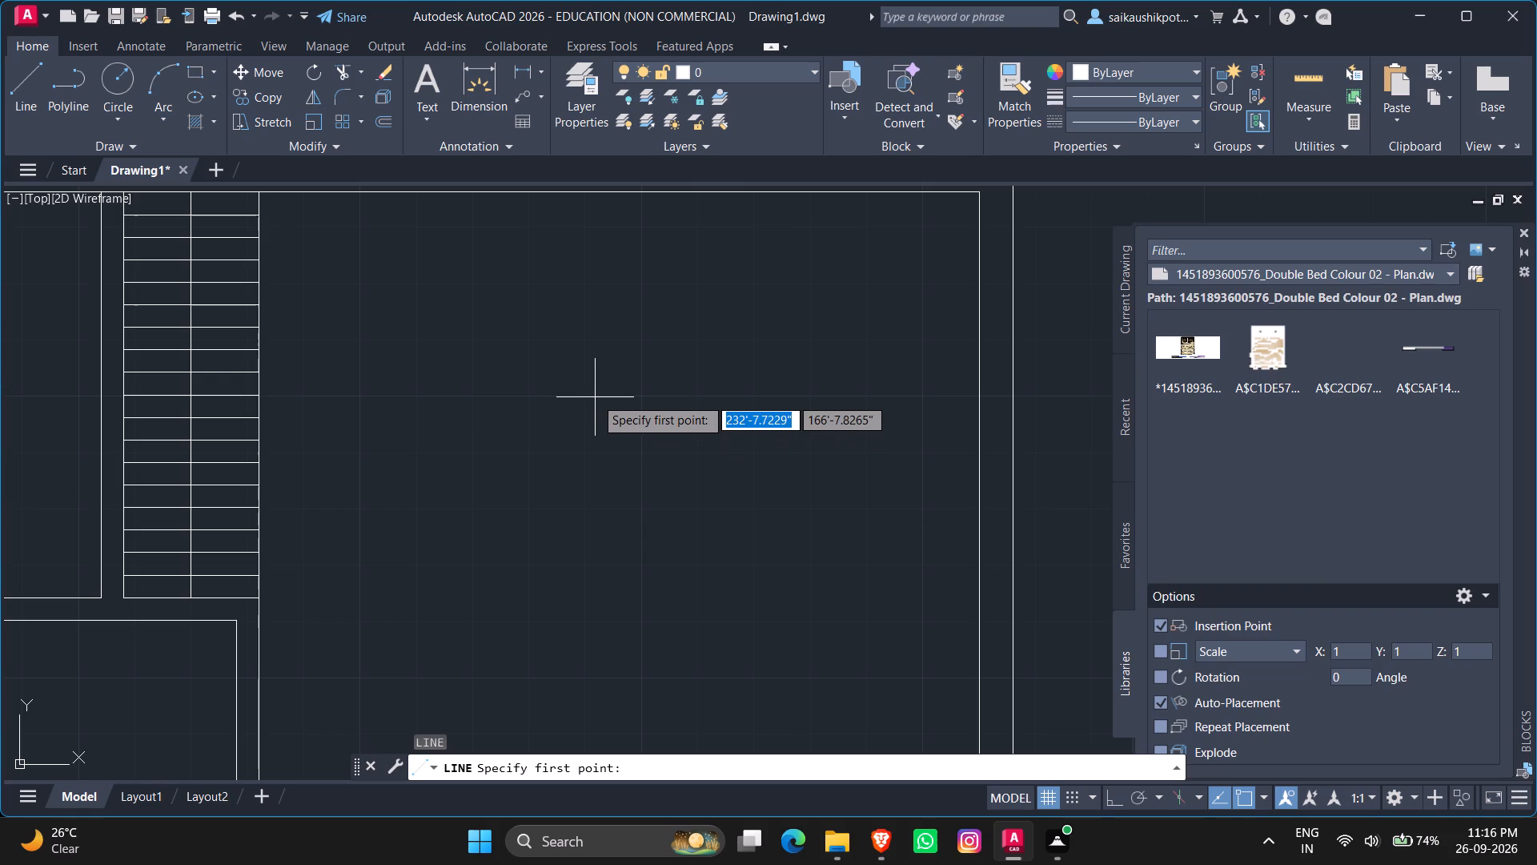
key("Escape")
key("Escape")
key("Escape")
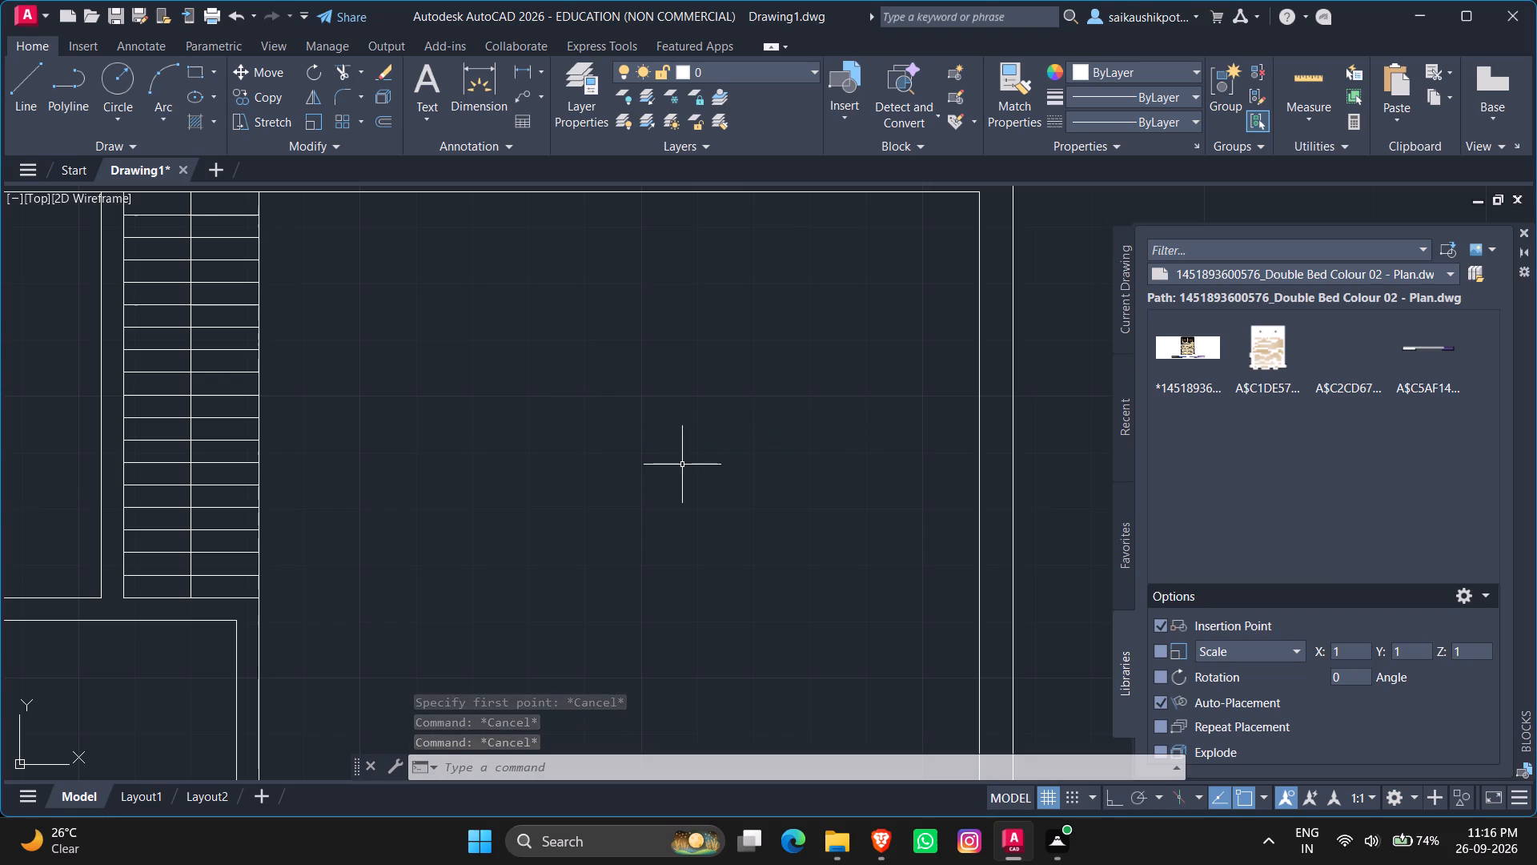
Offset the inner line of the right exterior wall 7' into the room beside the staircase.
key("o")
key("Return")
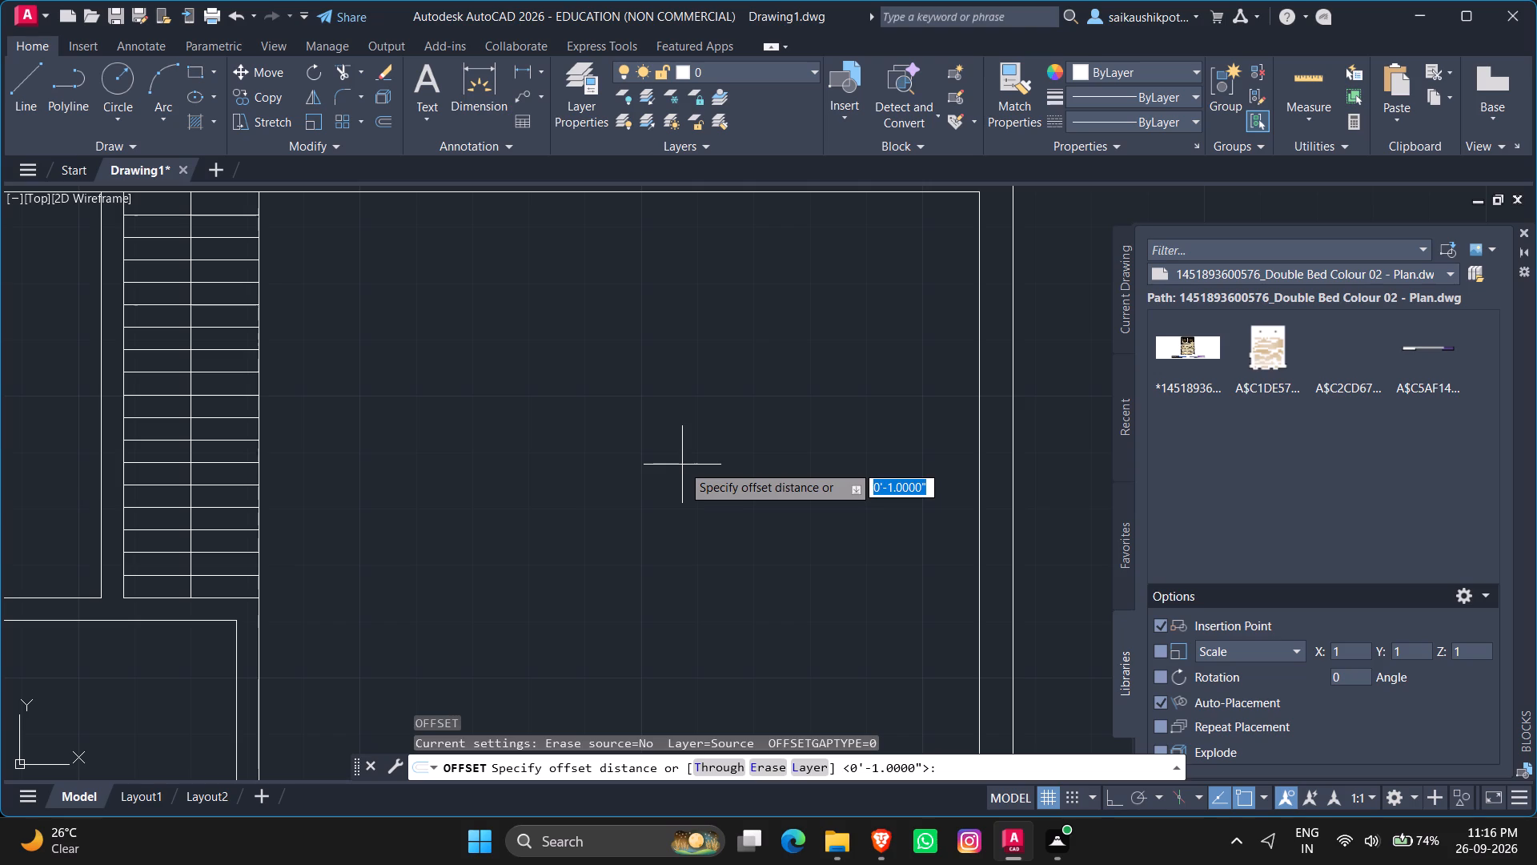
type("7'")
key("Return")
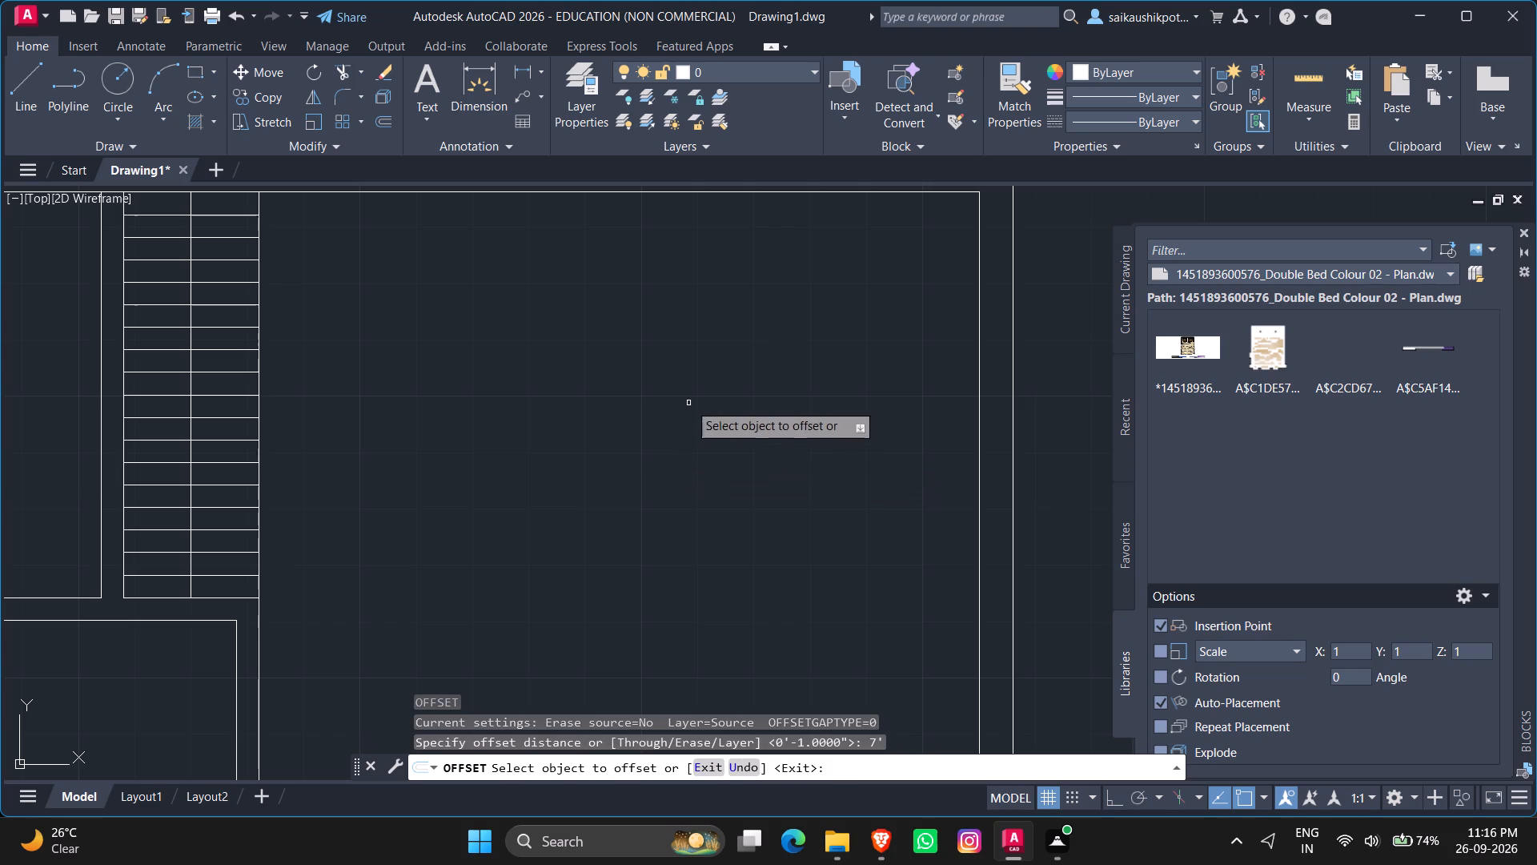
left_click(977, 473)
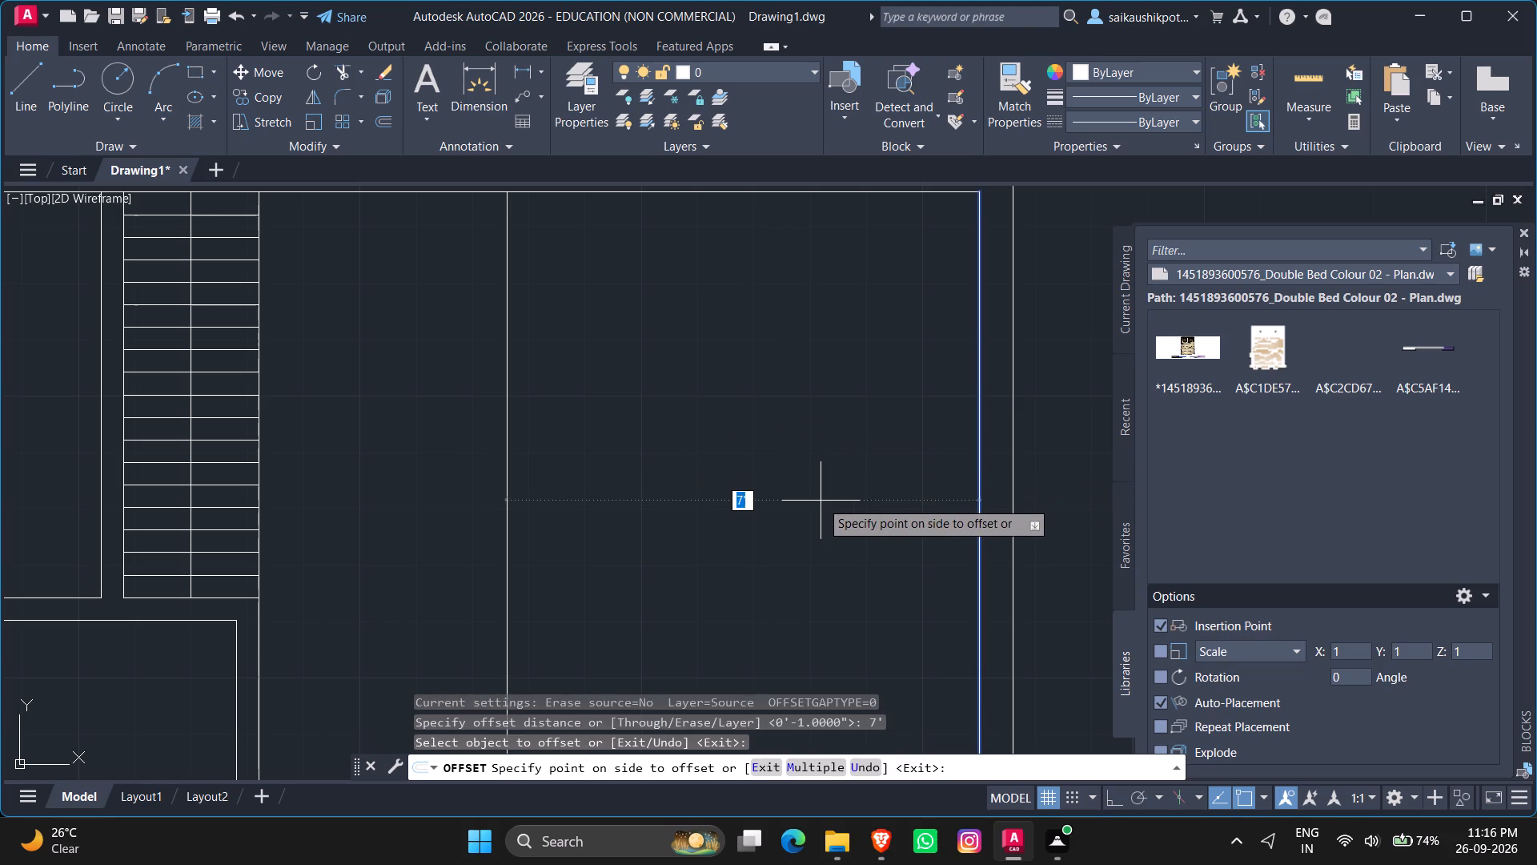
left_click(821, 501)
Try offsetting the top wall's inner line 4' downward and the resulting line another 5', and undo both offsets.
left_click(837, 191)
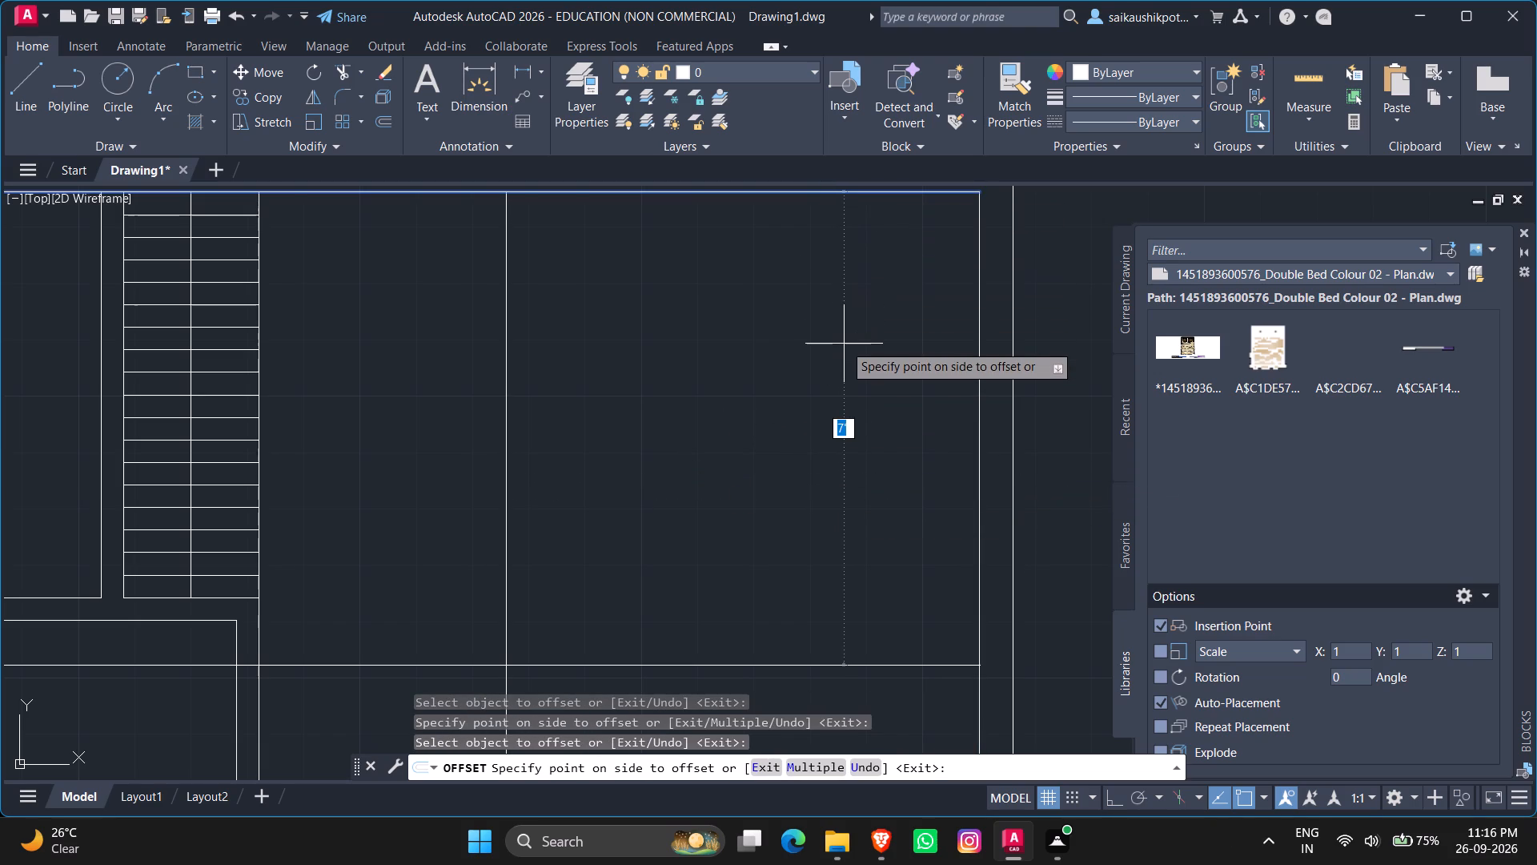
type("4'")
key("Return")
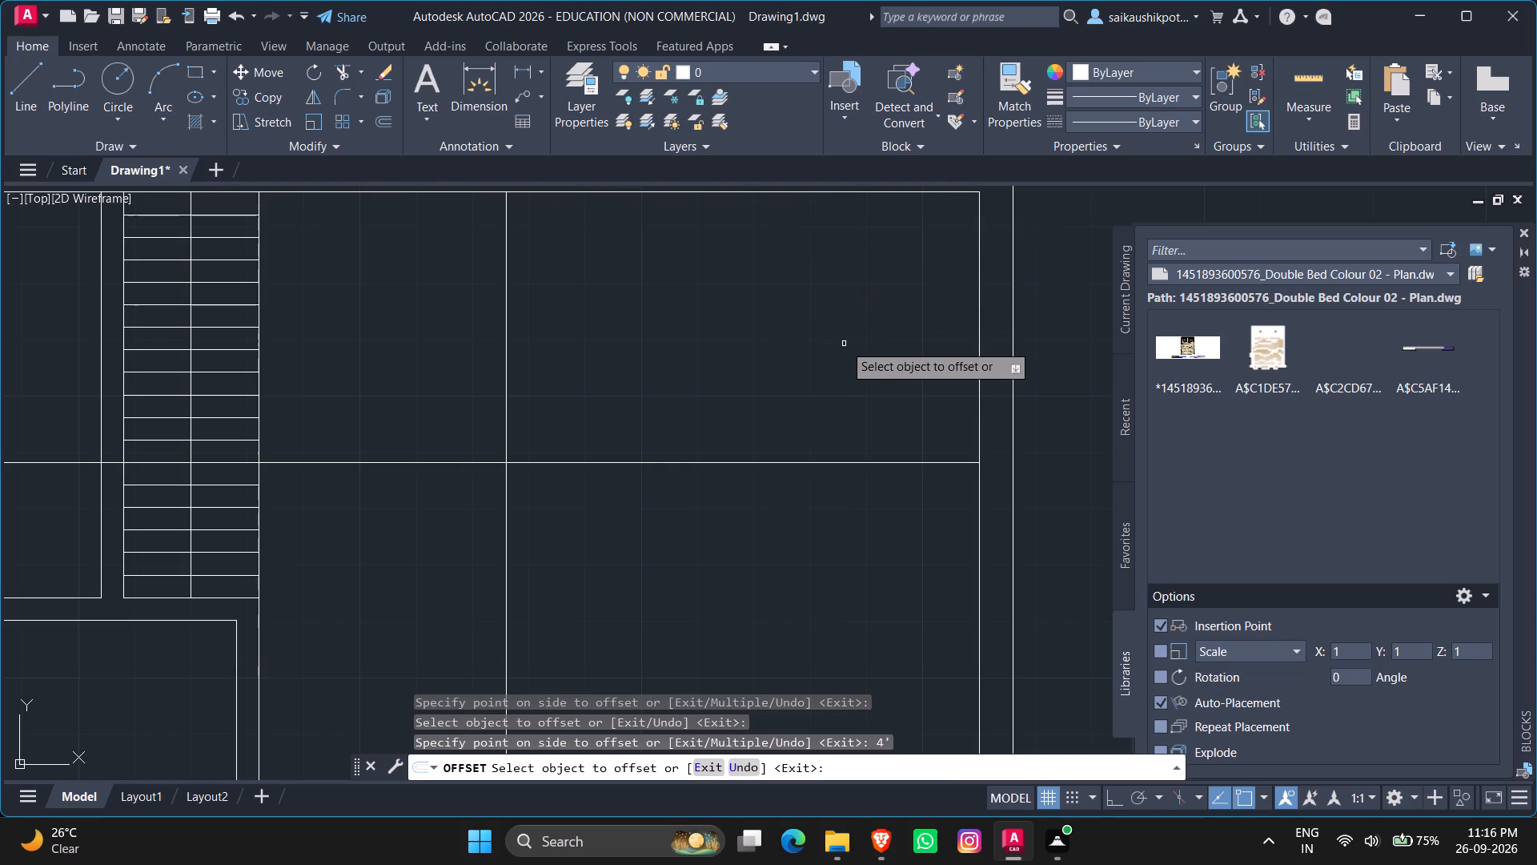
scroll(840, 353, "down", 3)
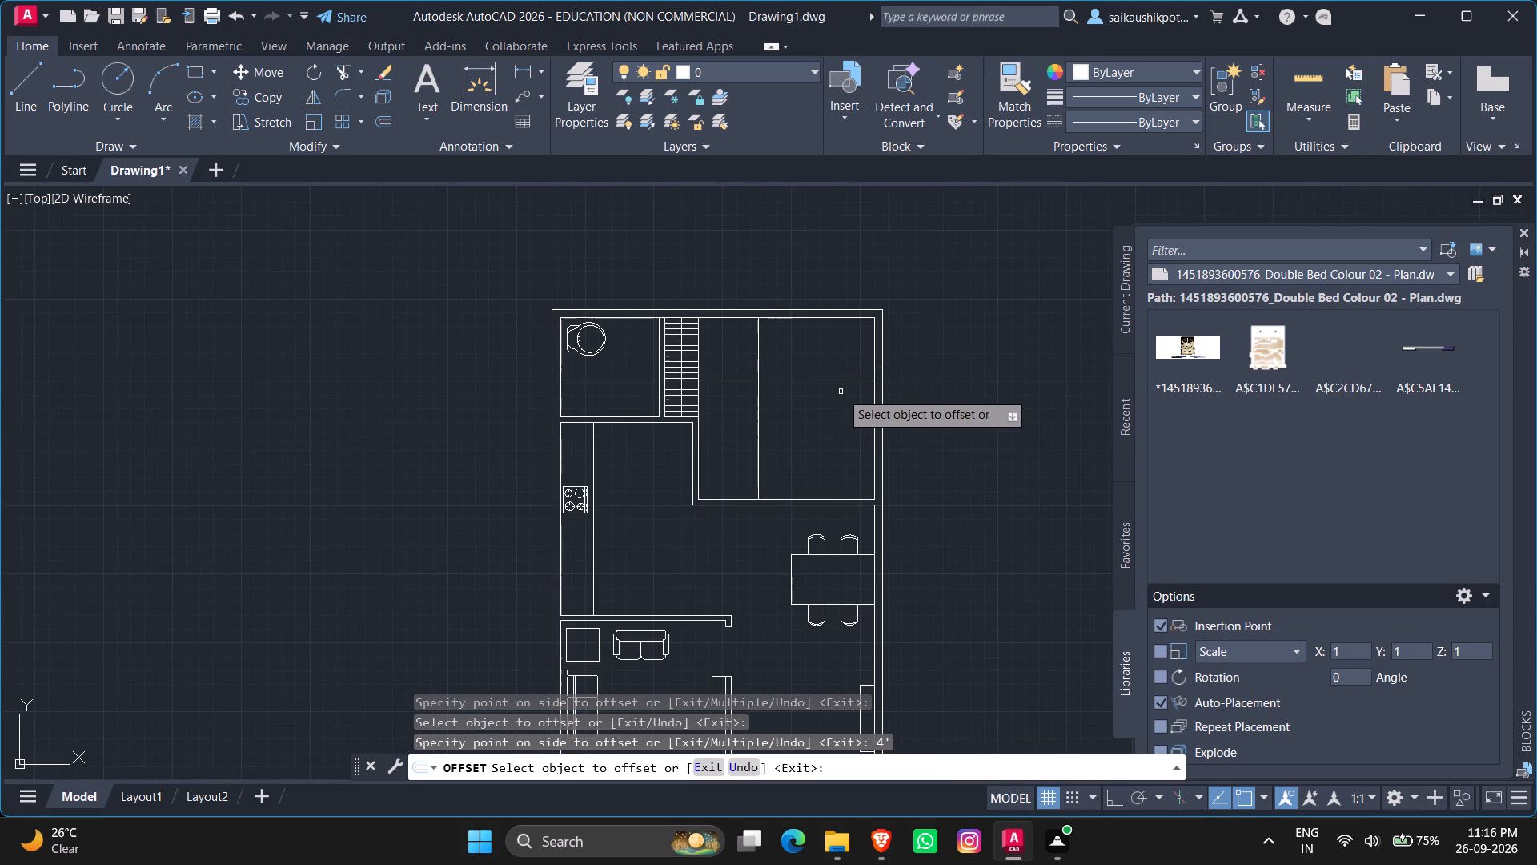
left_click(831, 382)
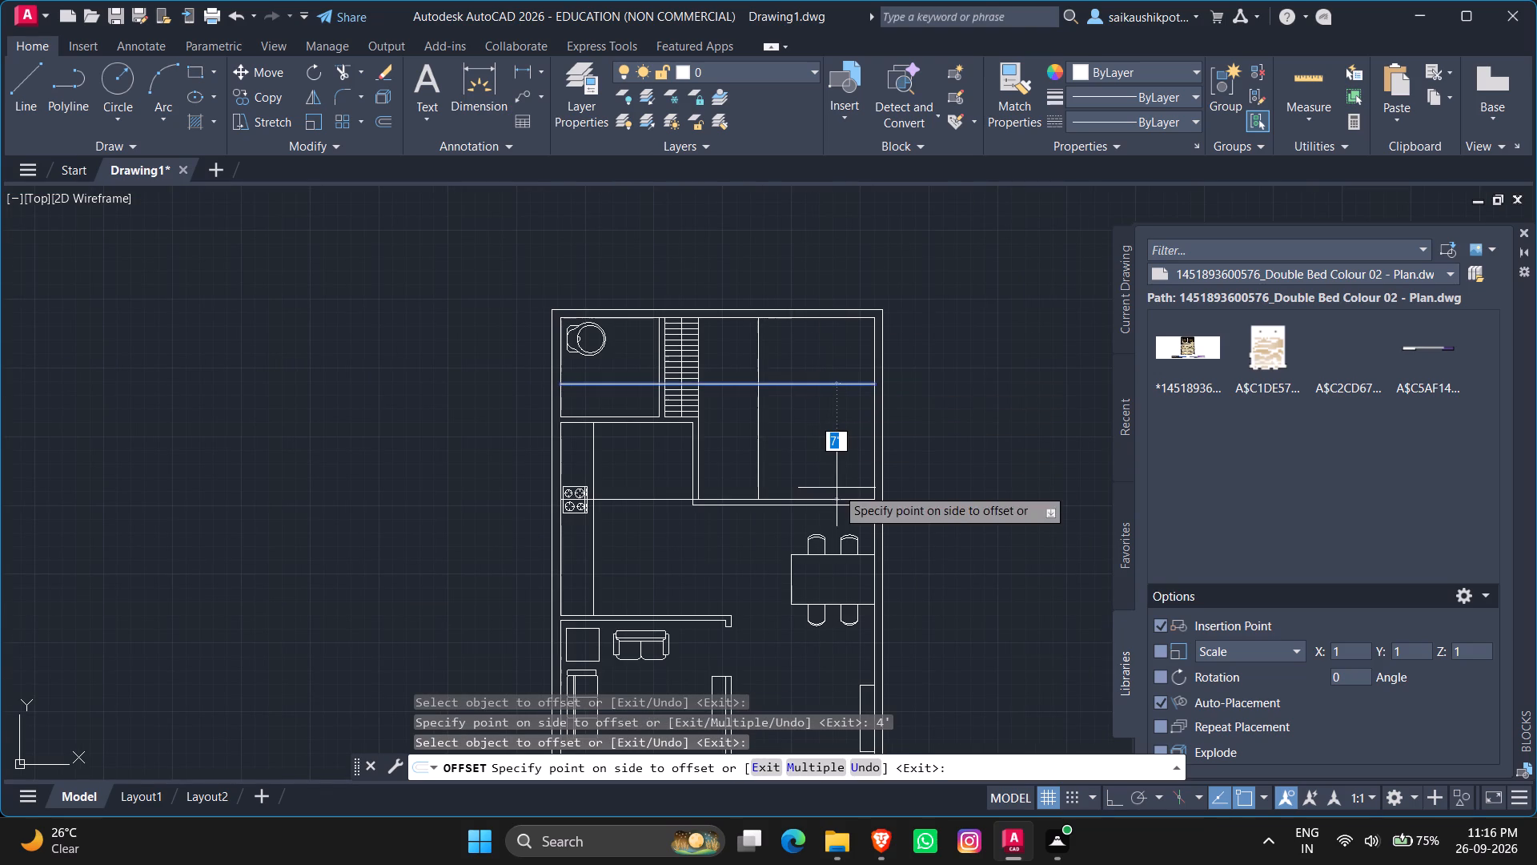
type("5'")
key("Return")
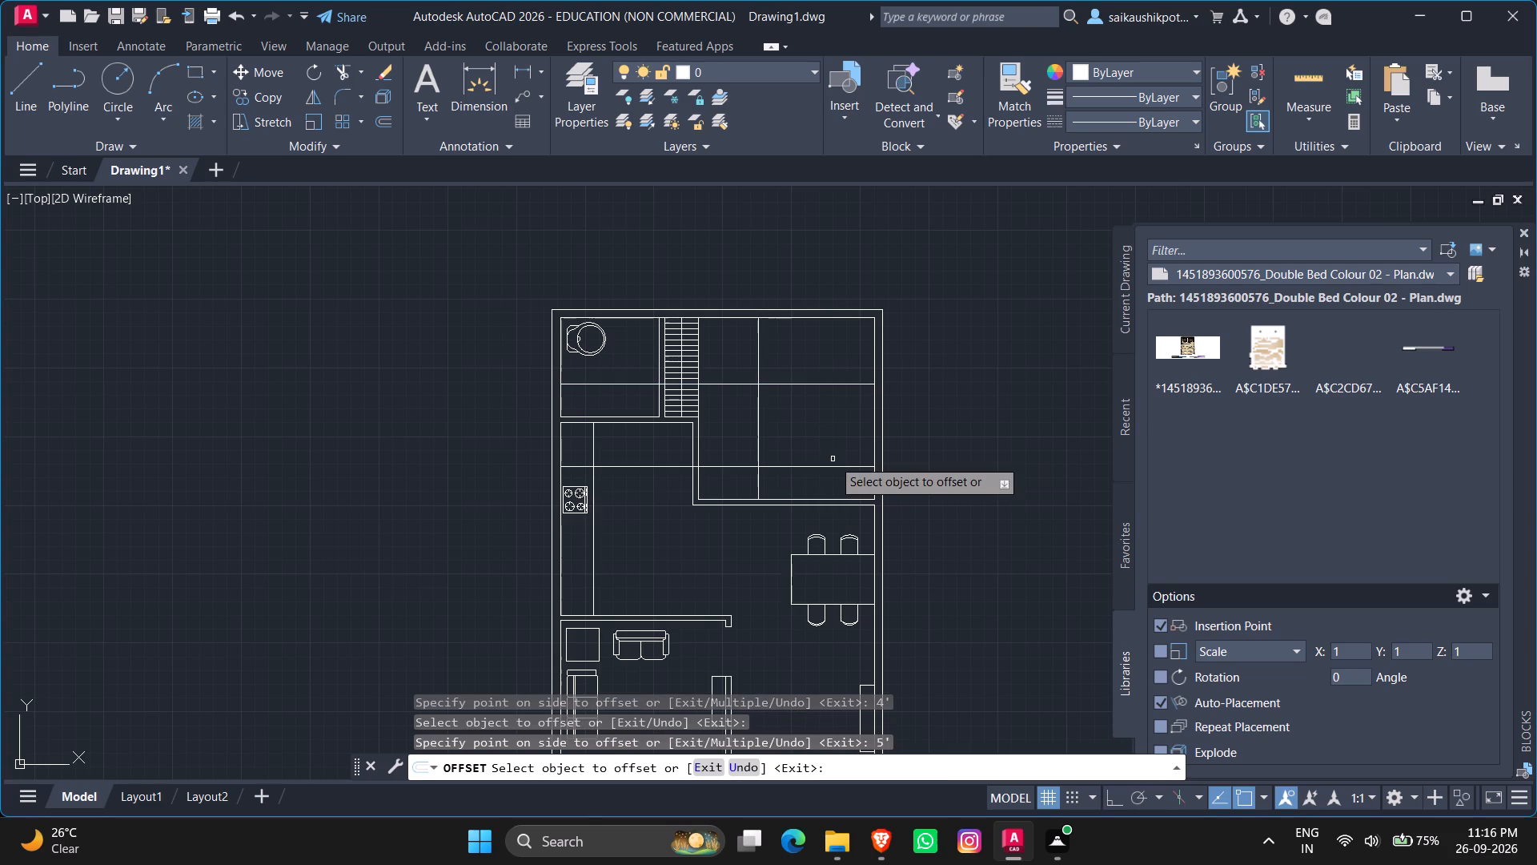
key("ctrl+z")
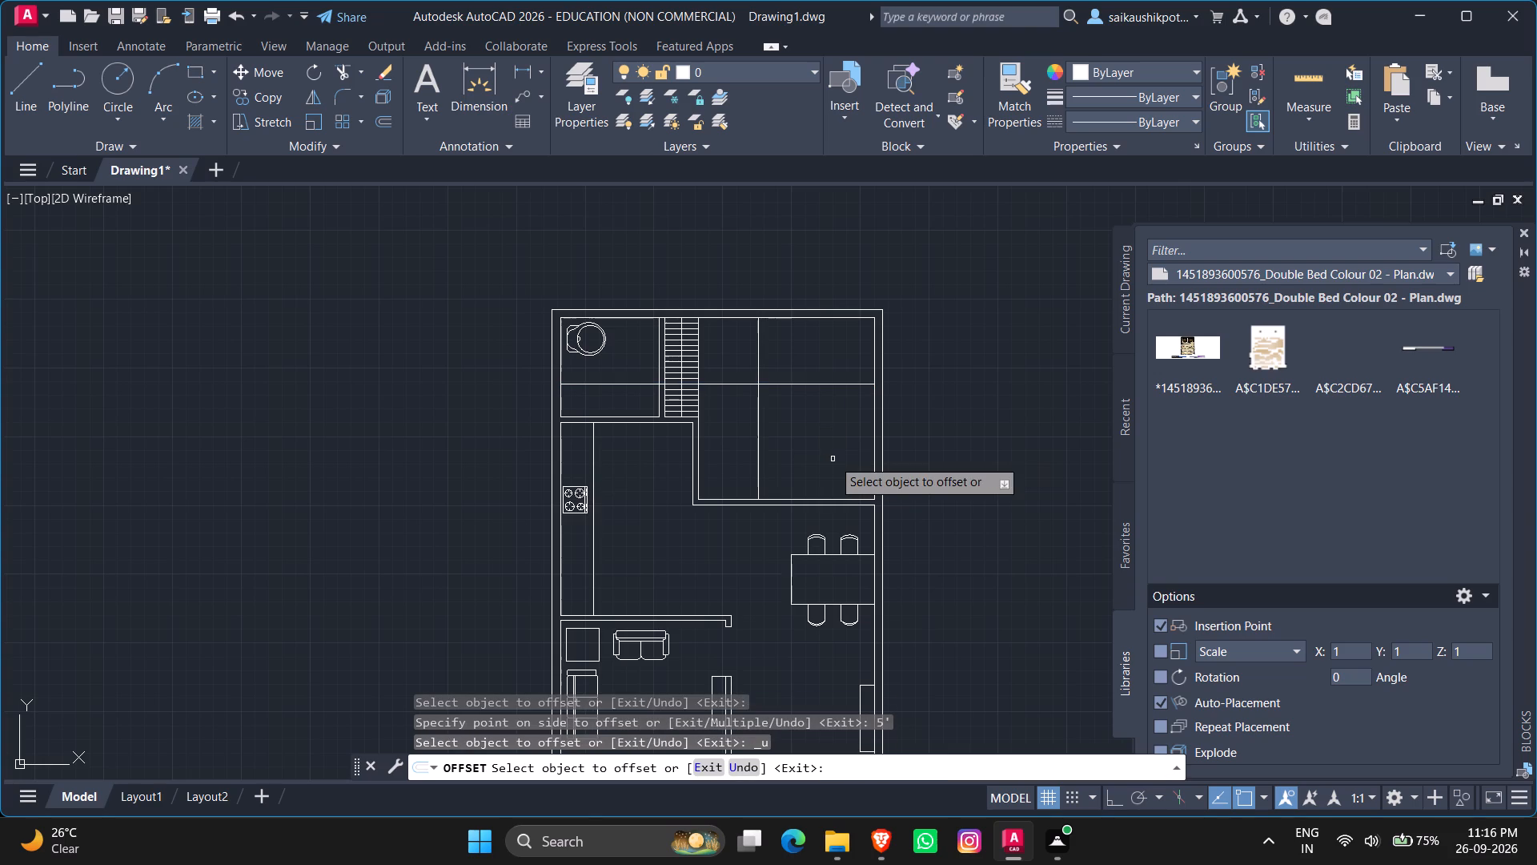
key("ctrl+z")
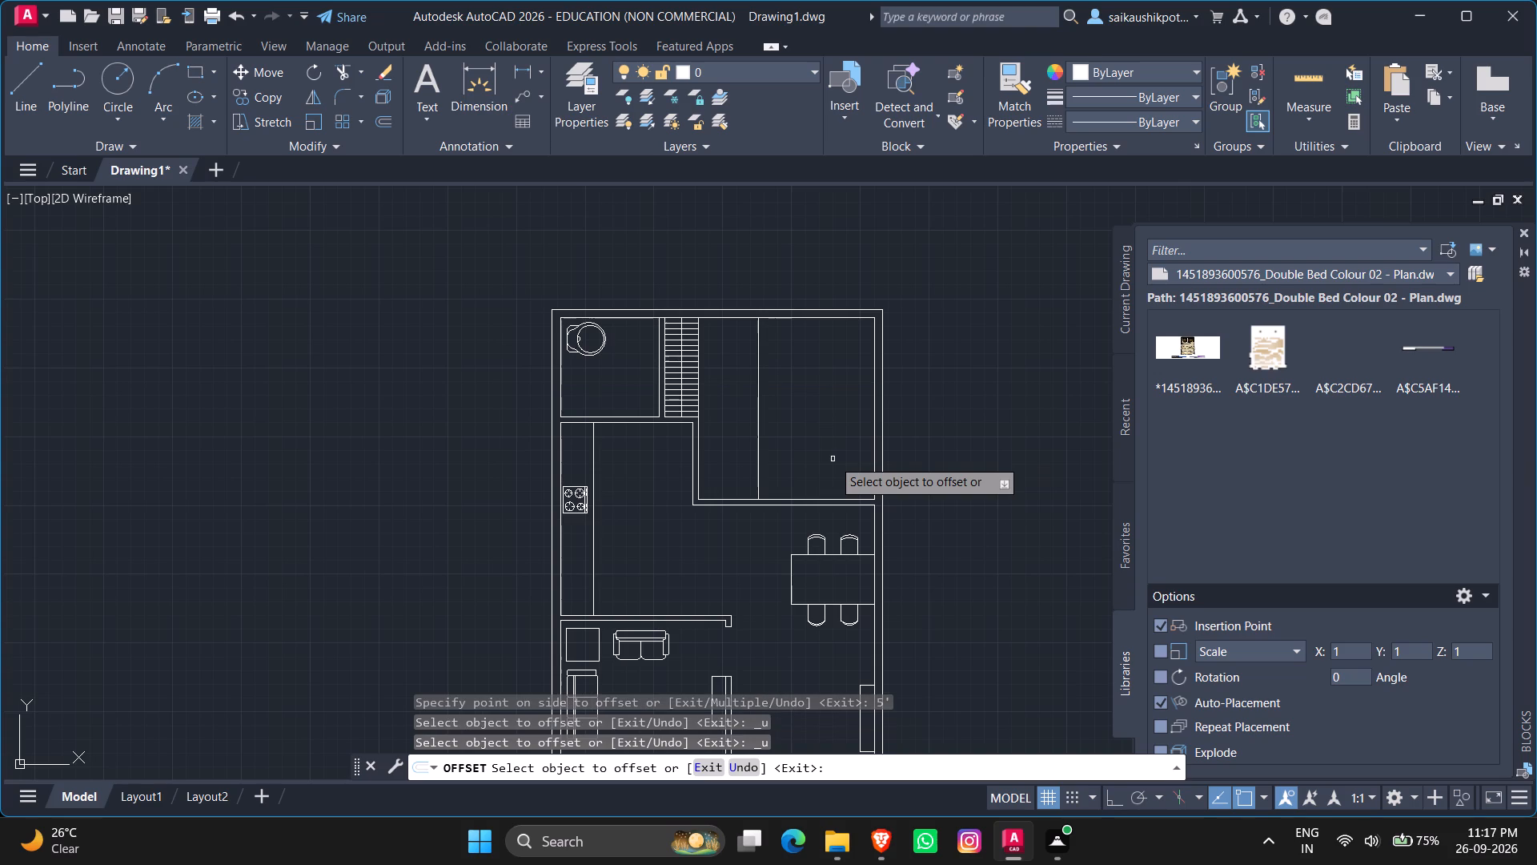
Offset the top wall's inner line 3' downward into the room beside the staircase.
scroll(750, 252, "up", 3)
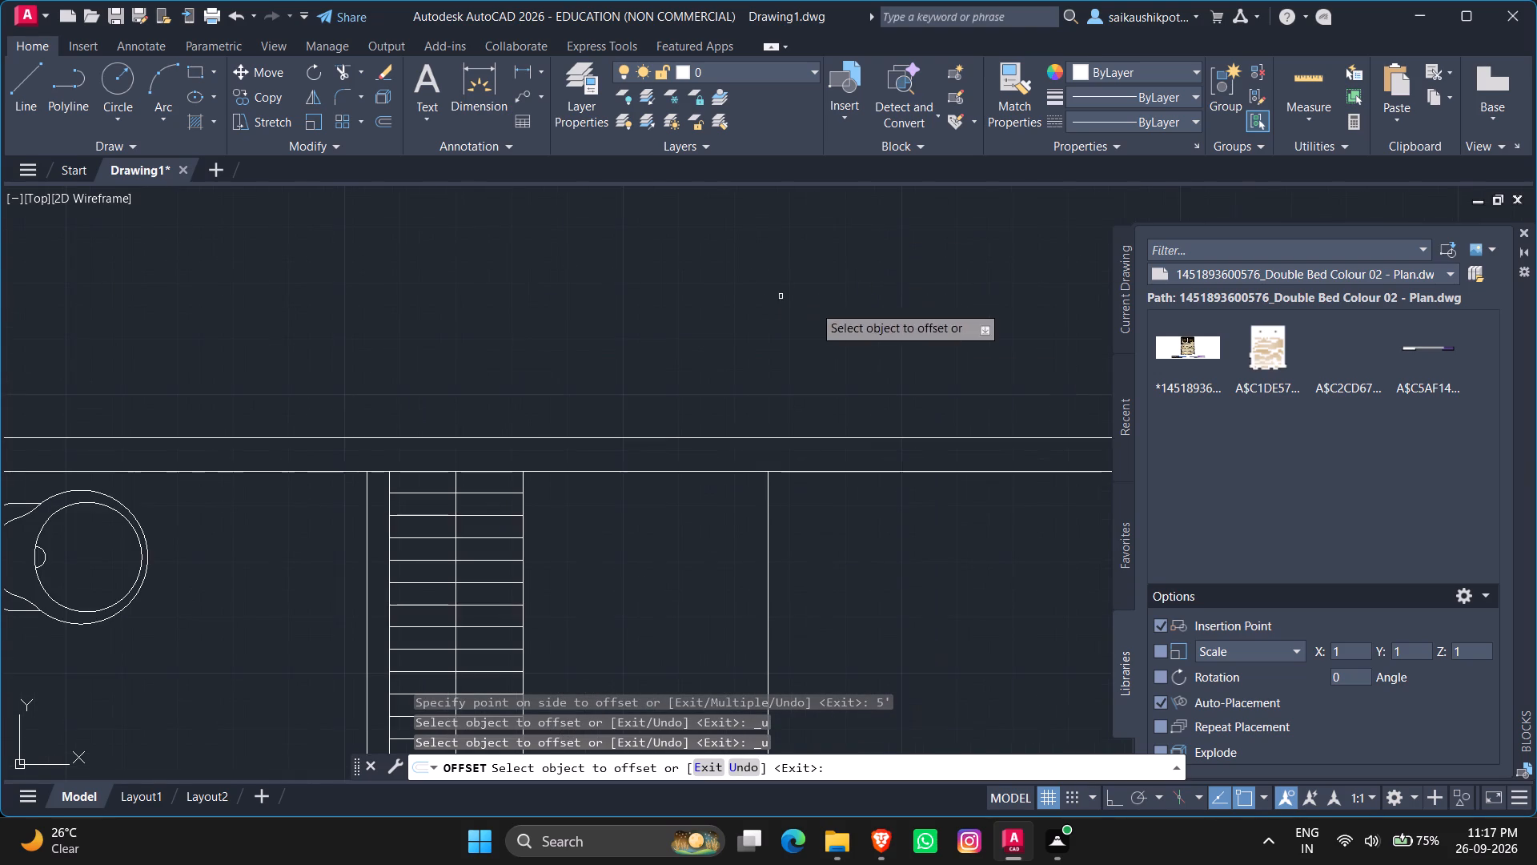
scroll(938, 420, "down", 4)
scroll(949, 432, "up", 2)
left_click(944, 406)
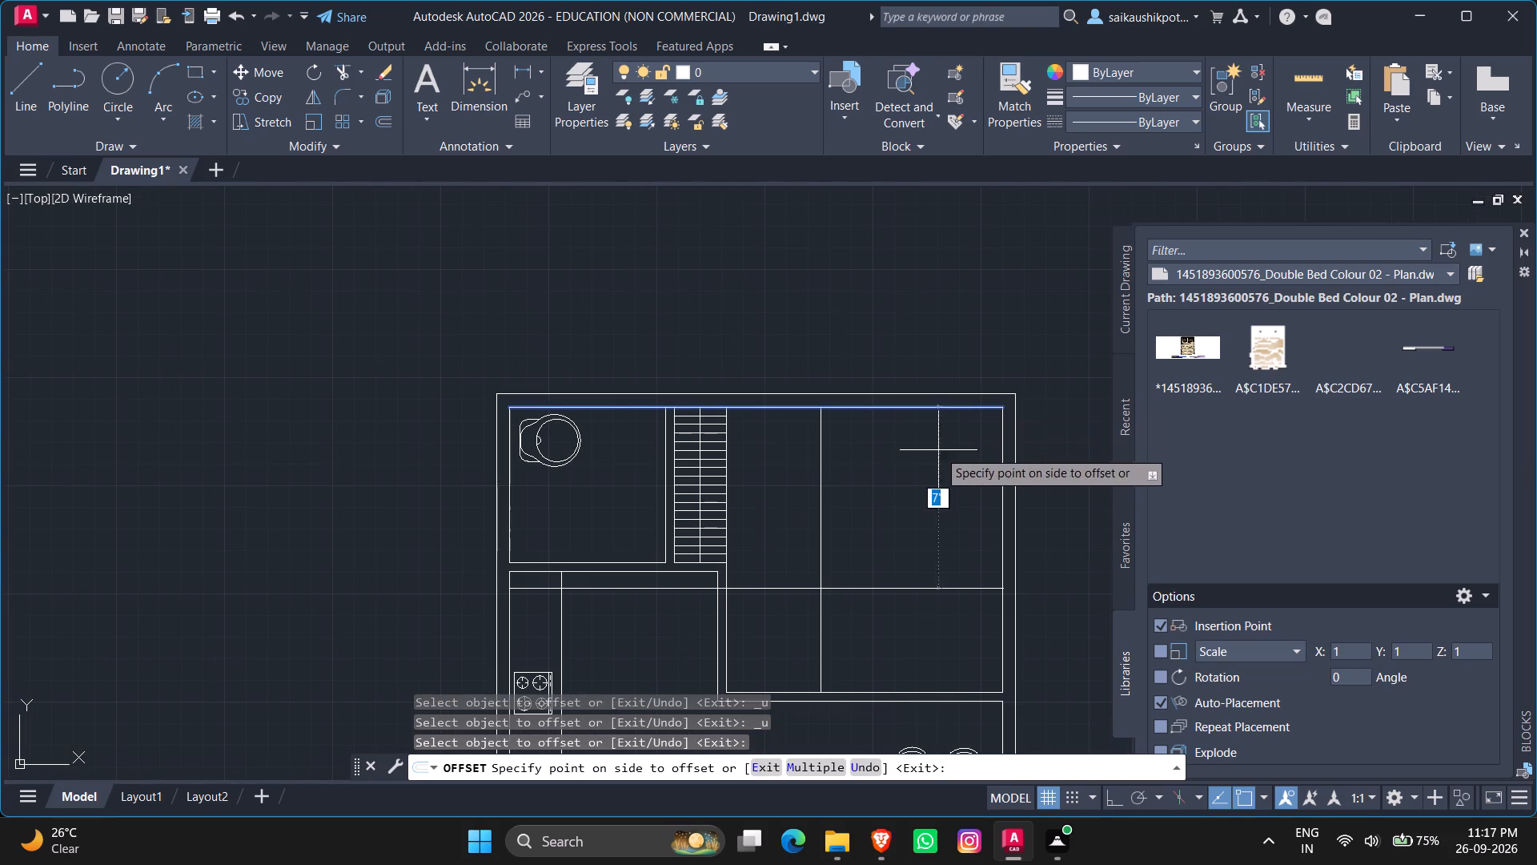
type("3'")
key("Return")
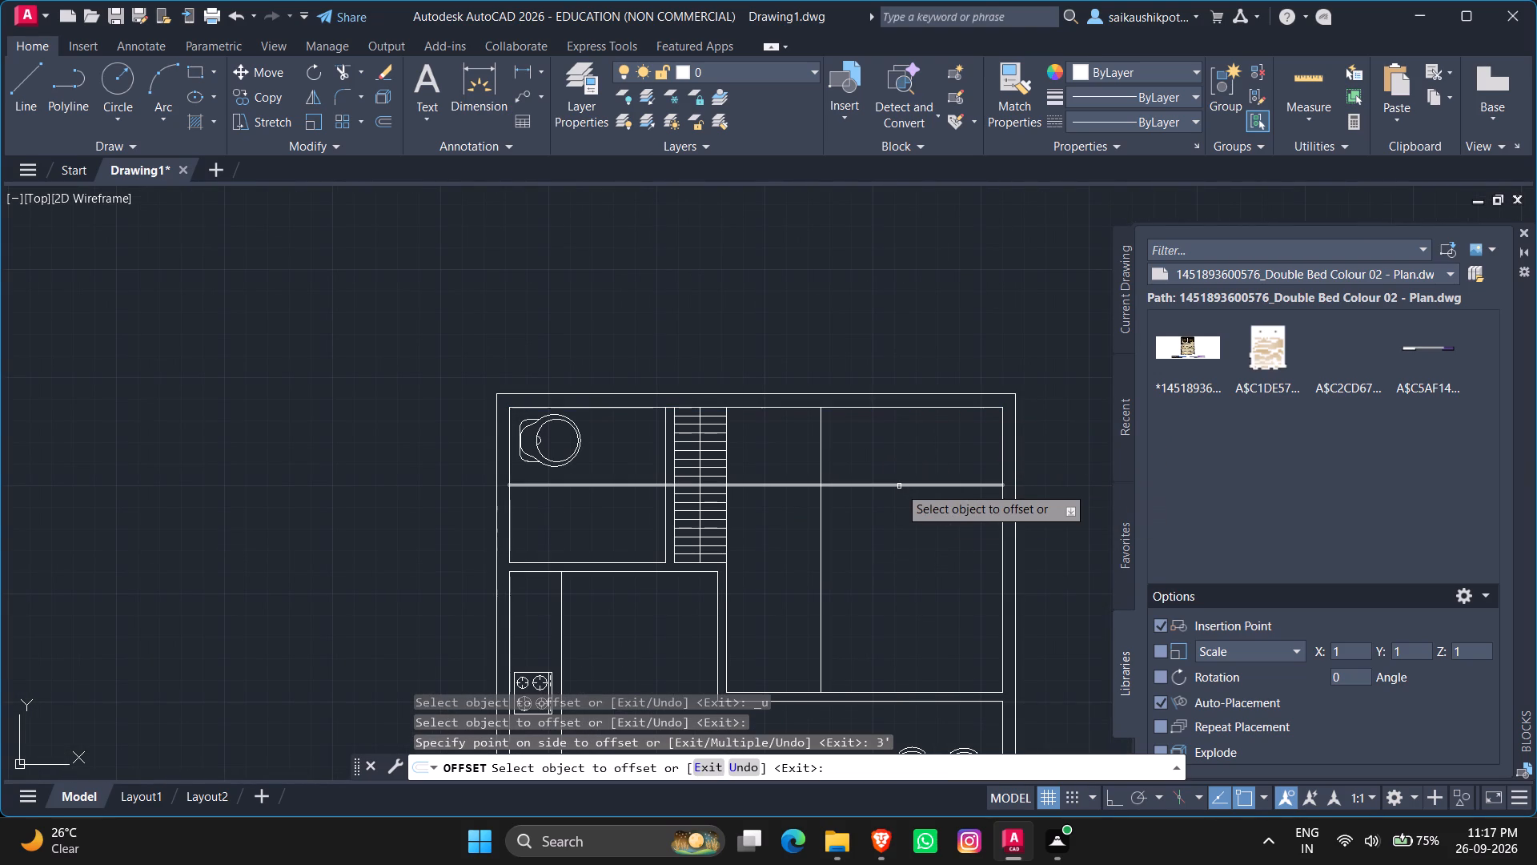
Offset the new horizontal line across the room beside the staircase another 5' downward.
left_click(899, 486)
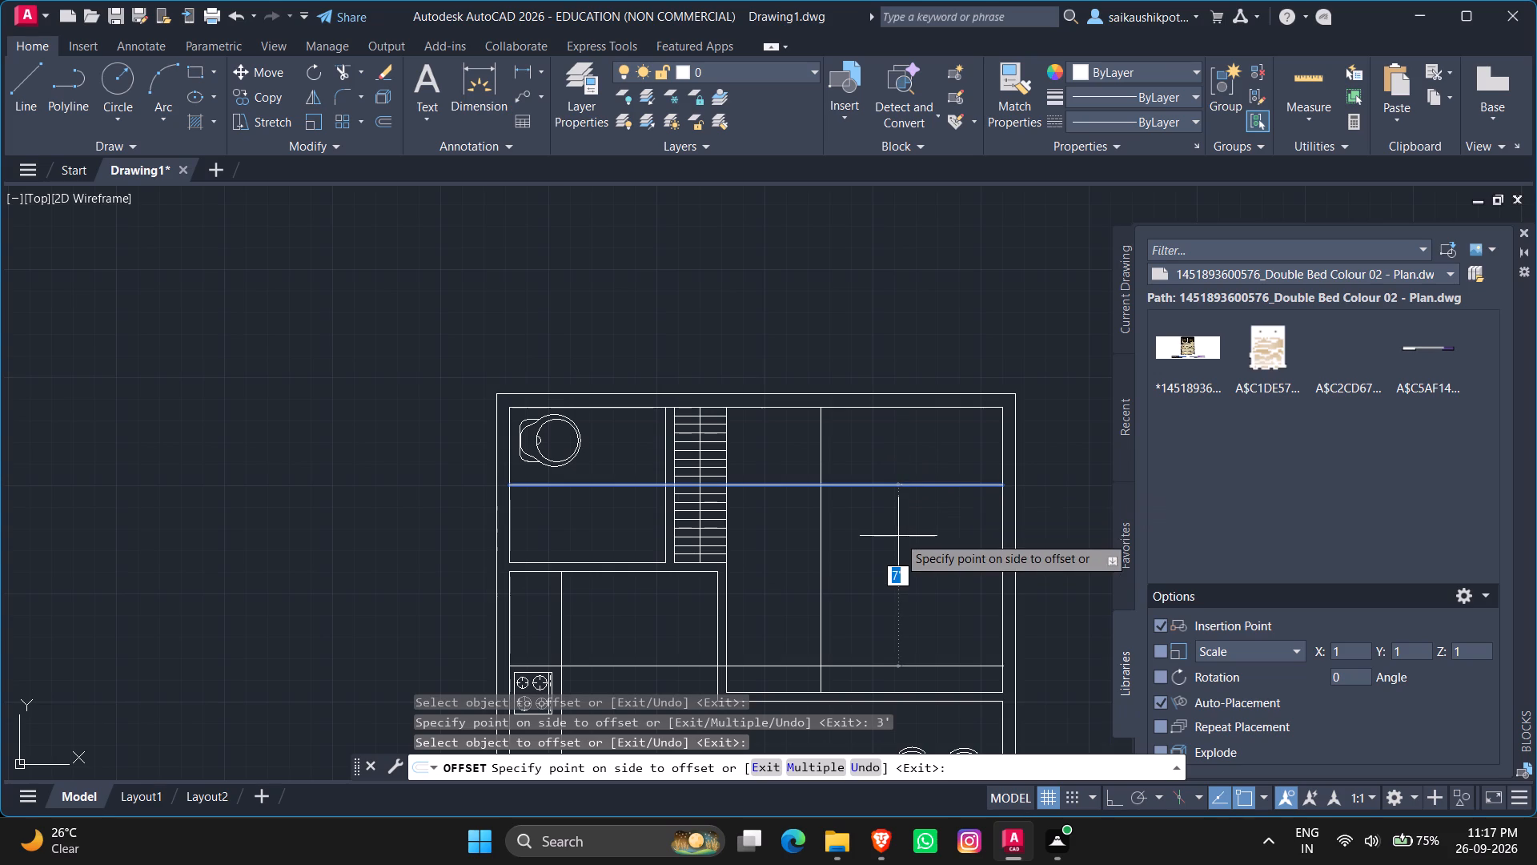
type("5'")
key("Return")
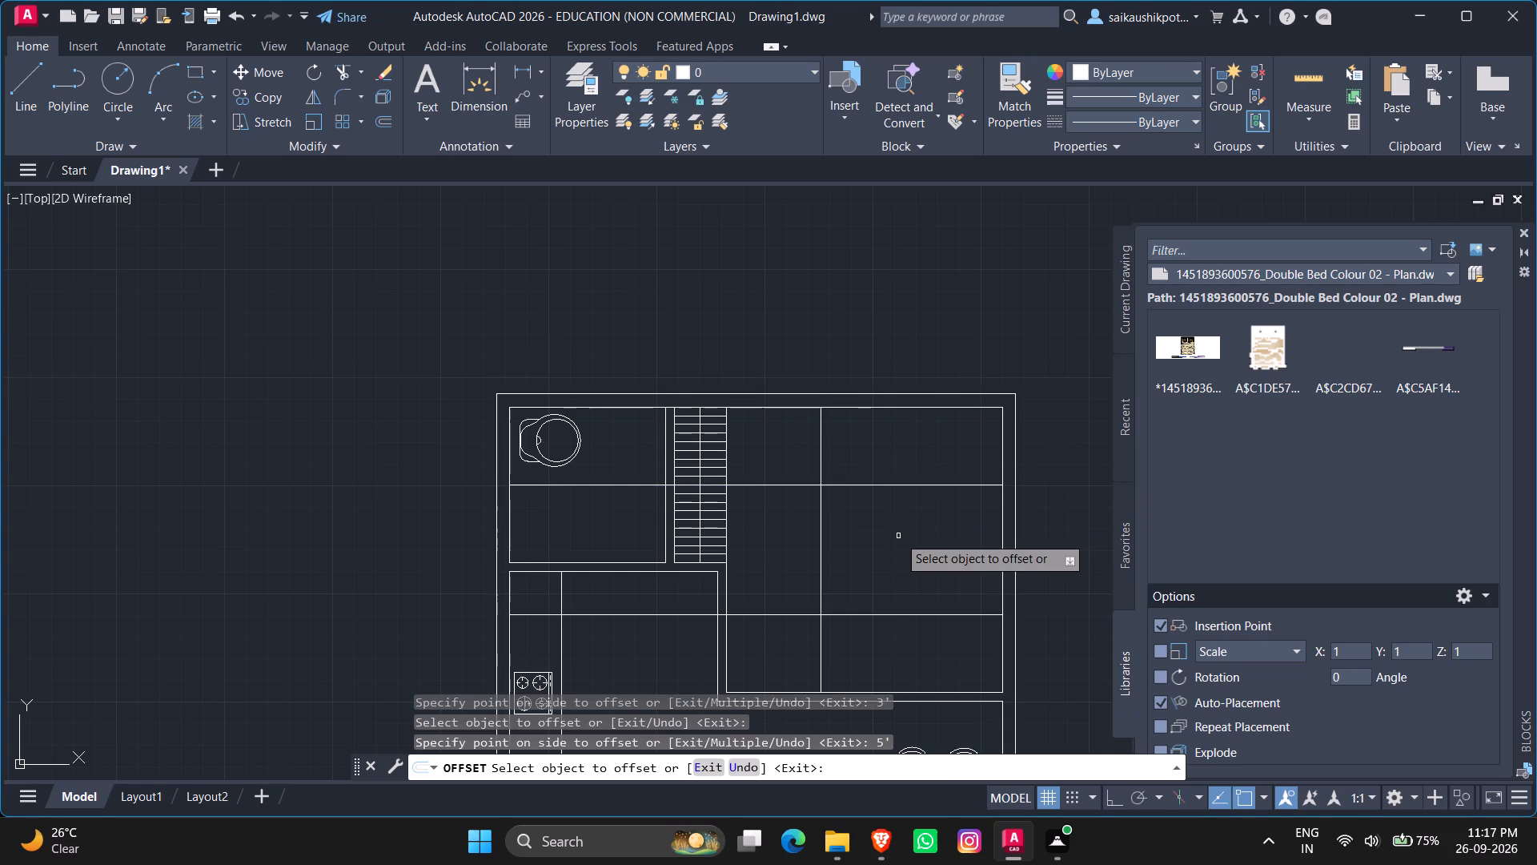
key("Escape")
key("Escape")
Trim the vertical offset line above the upper horizontal offset line, and that horizontal line everywhere left of the vertical one.
type("tr")
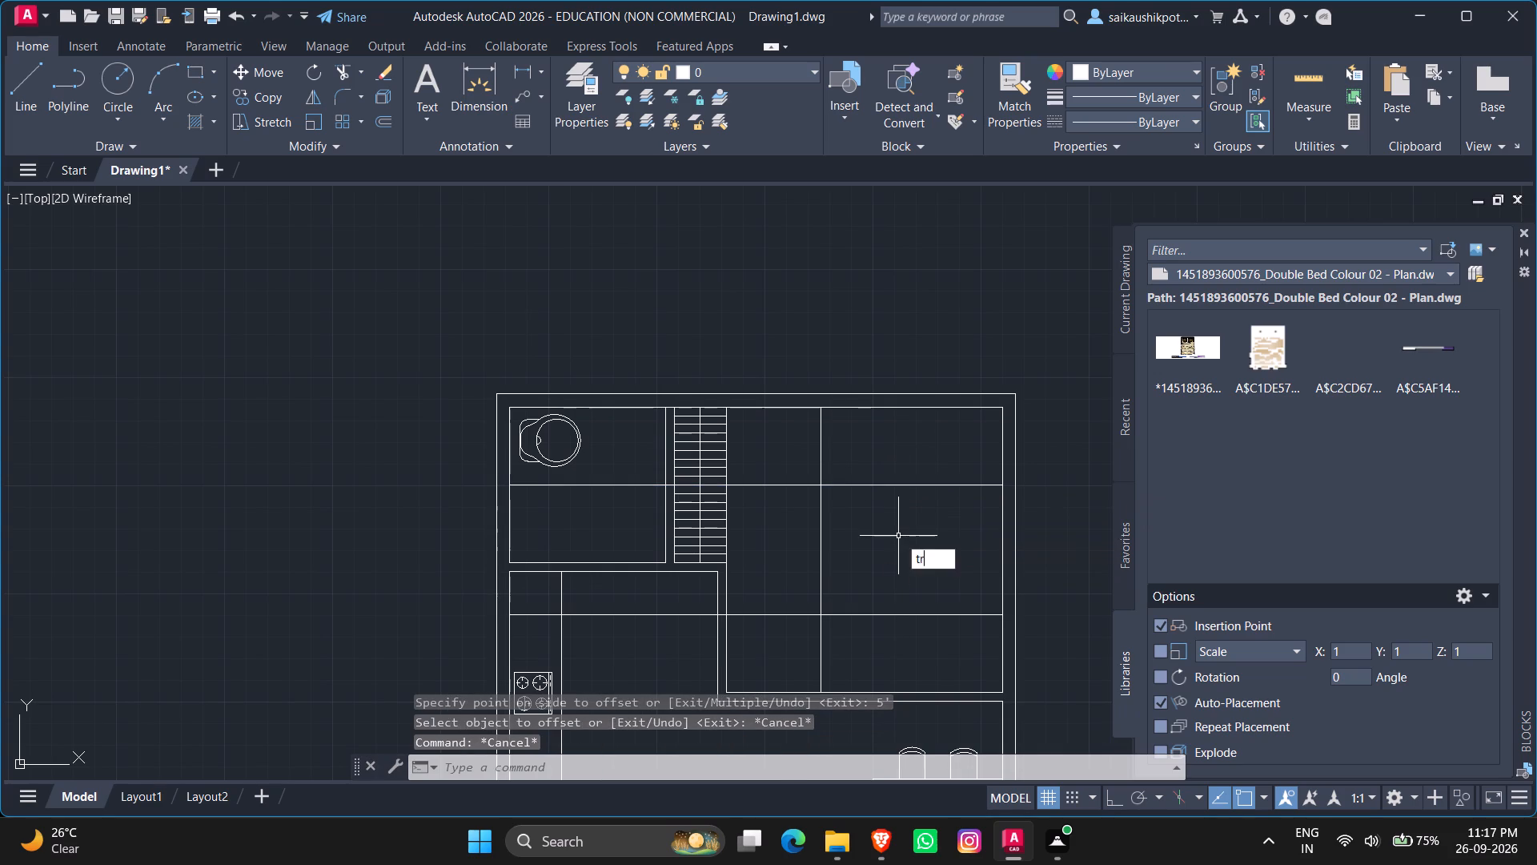
key("Return")
key("Return")
scroll(879, 516, "up", 1)
left_click(852, 418)
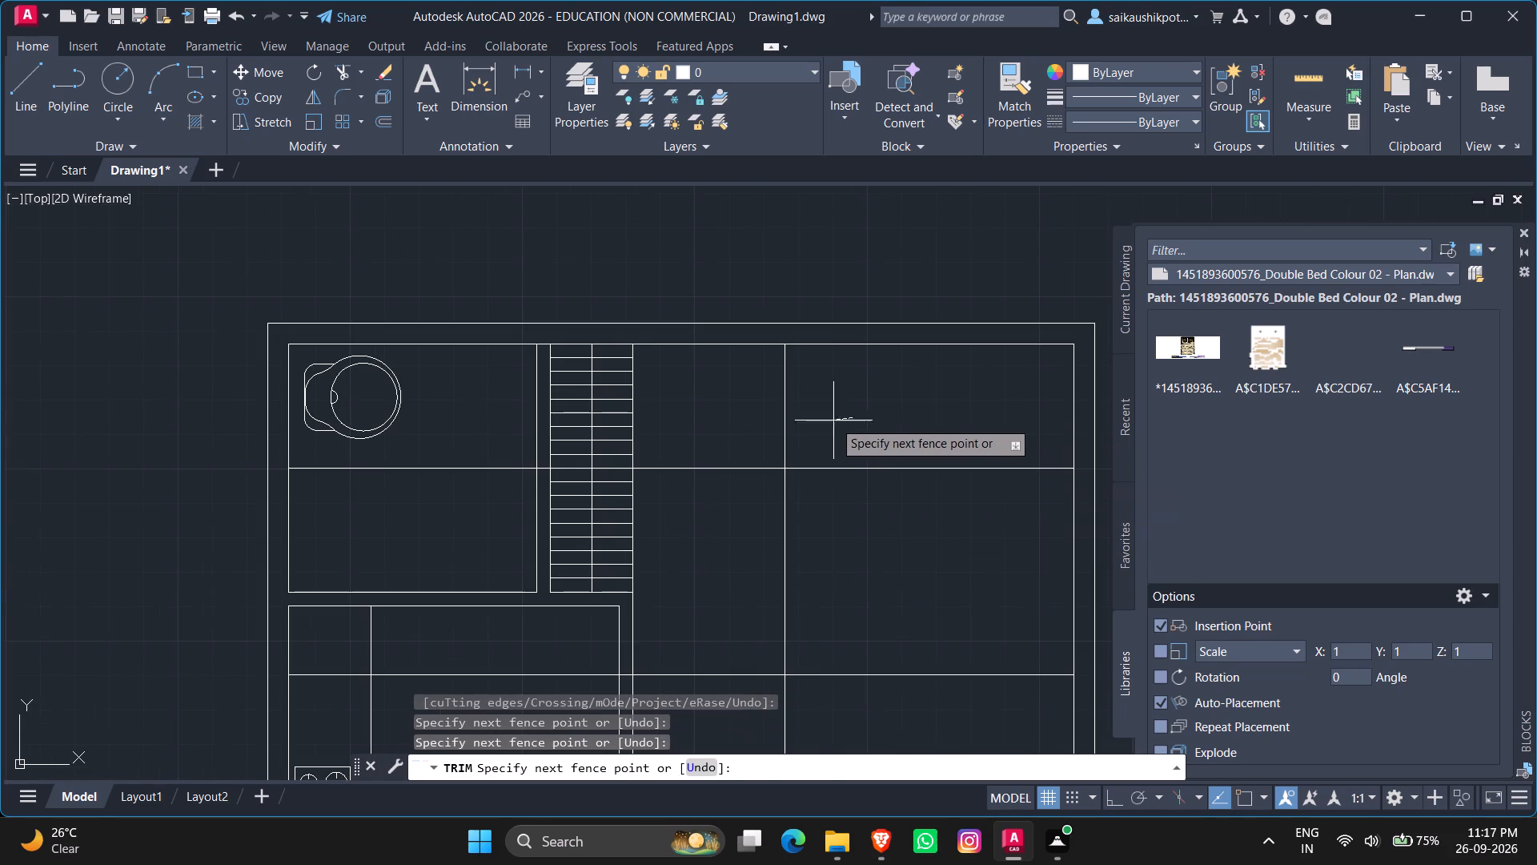
left_click(728, 461)
left_click(730, 482)
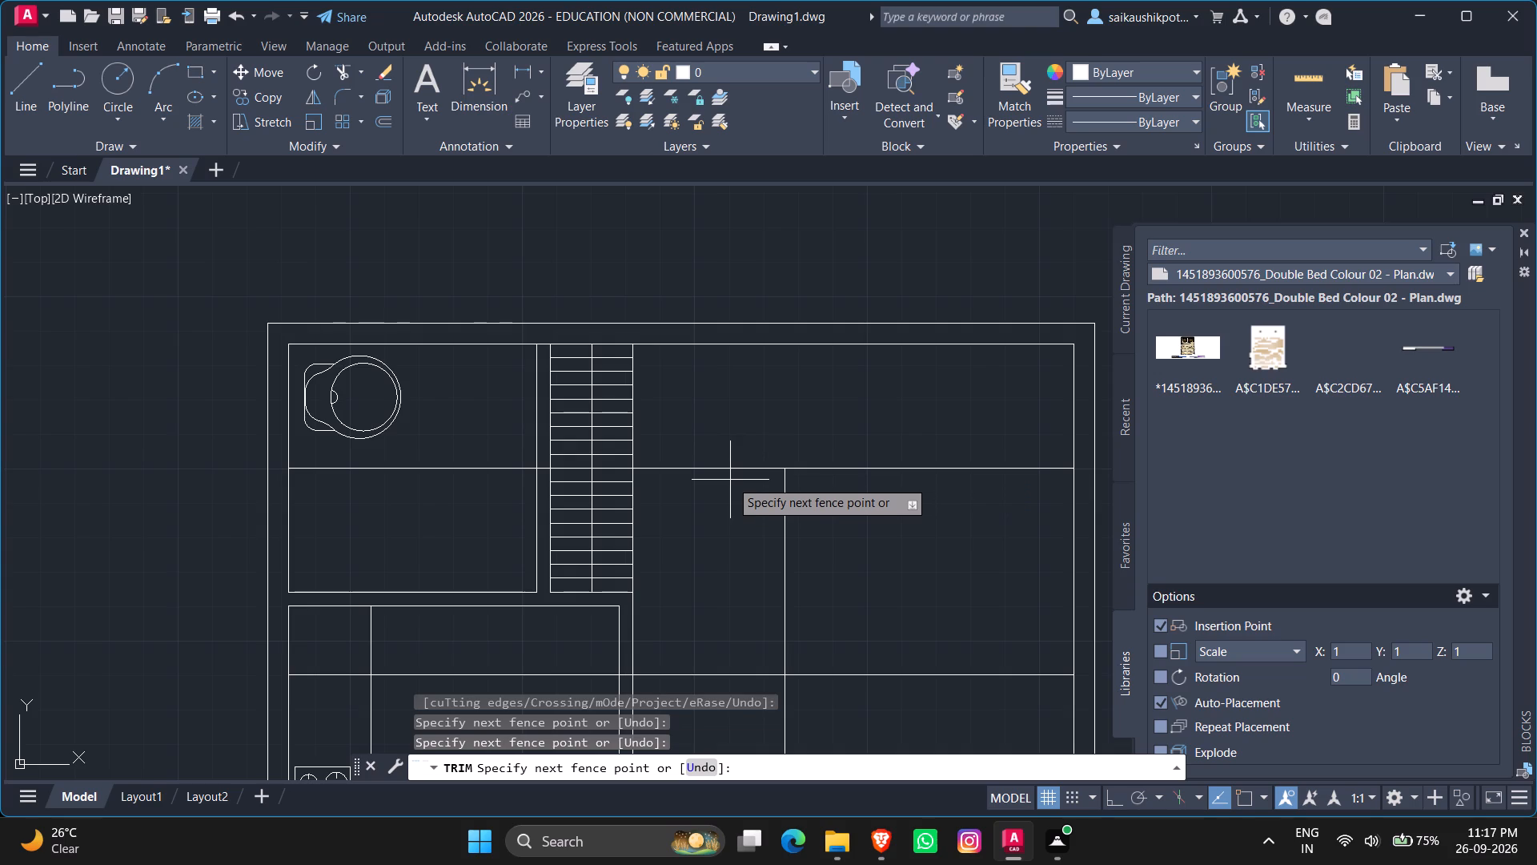
scroll(734, 465, "up", 3)
scroll(801, 375, "down", 1)
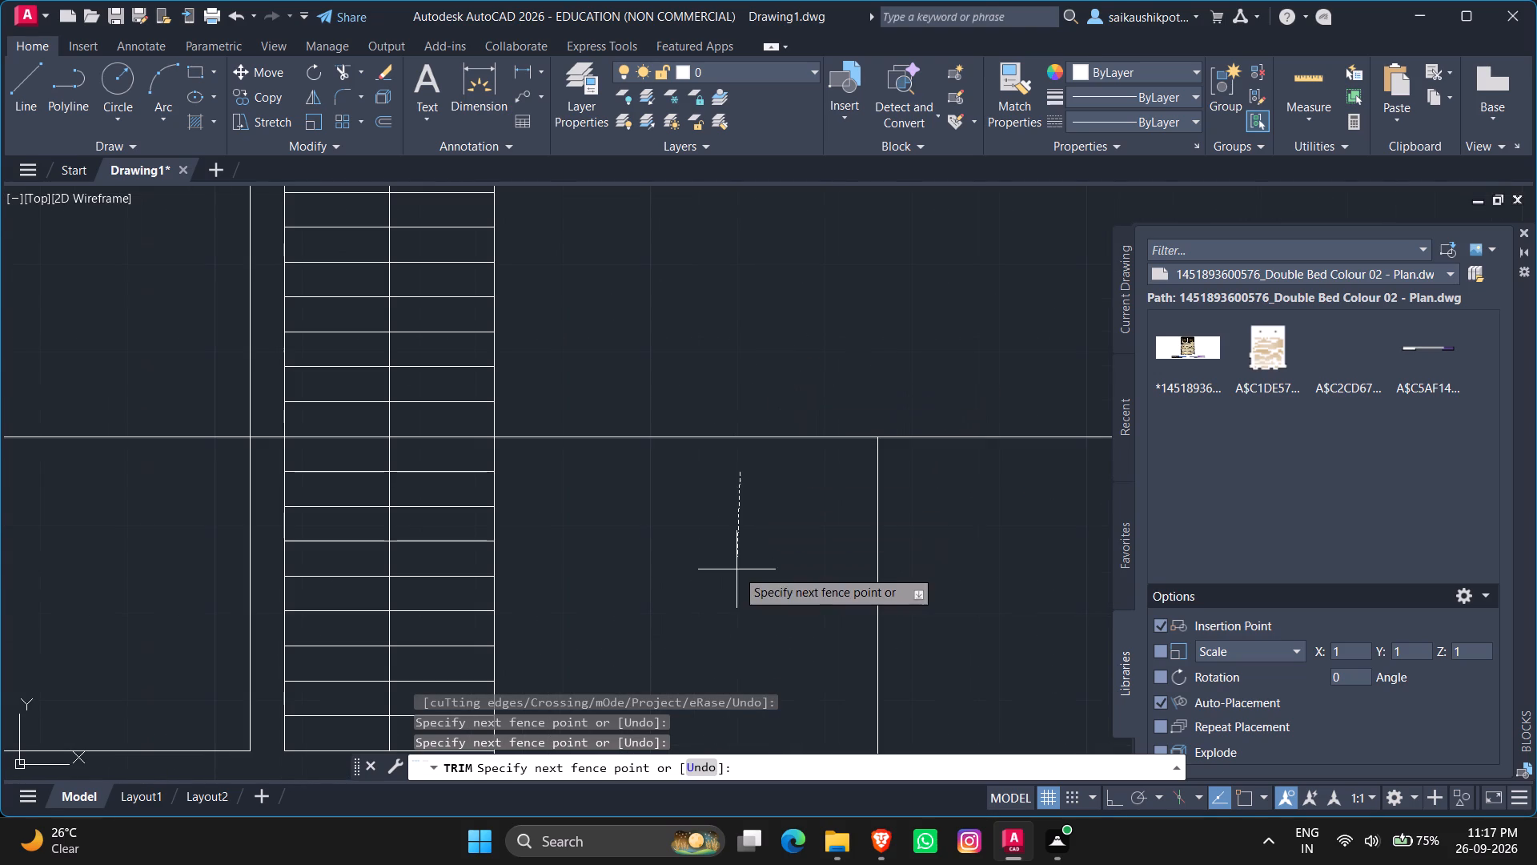
left_click(736, 569)
scroll(833, 407, "up", 2)
left_click(811, 461)
left_click(789, 548)
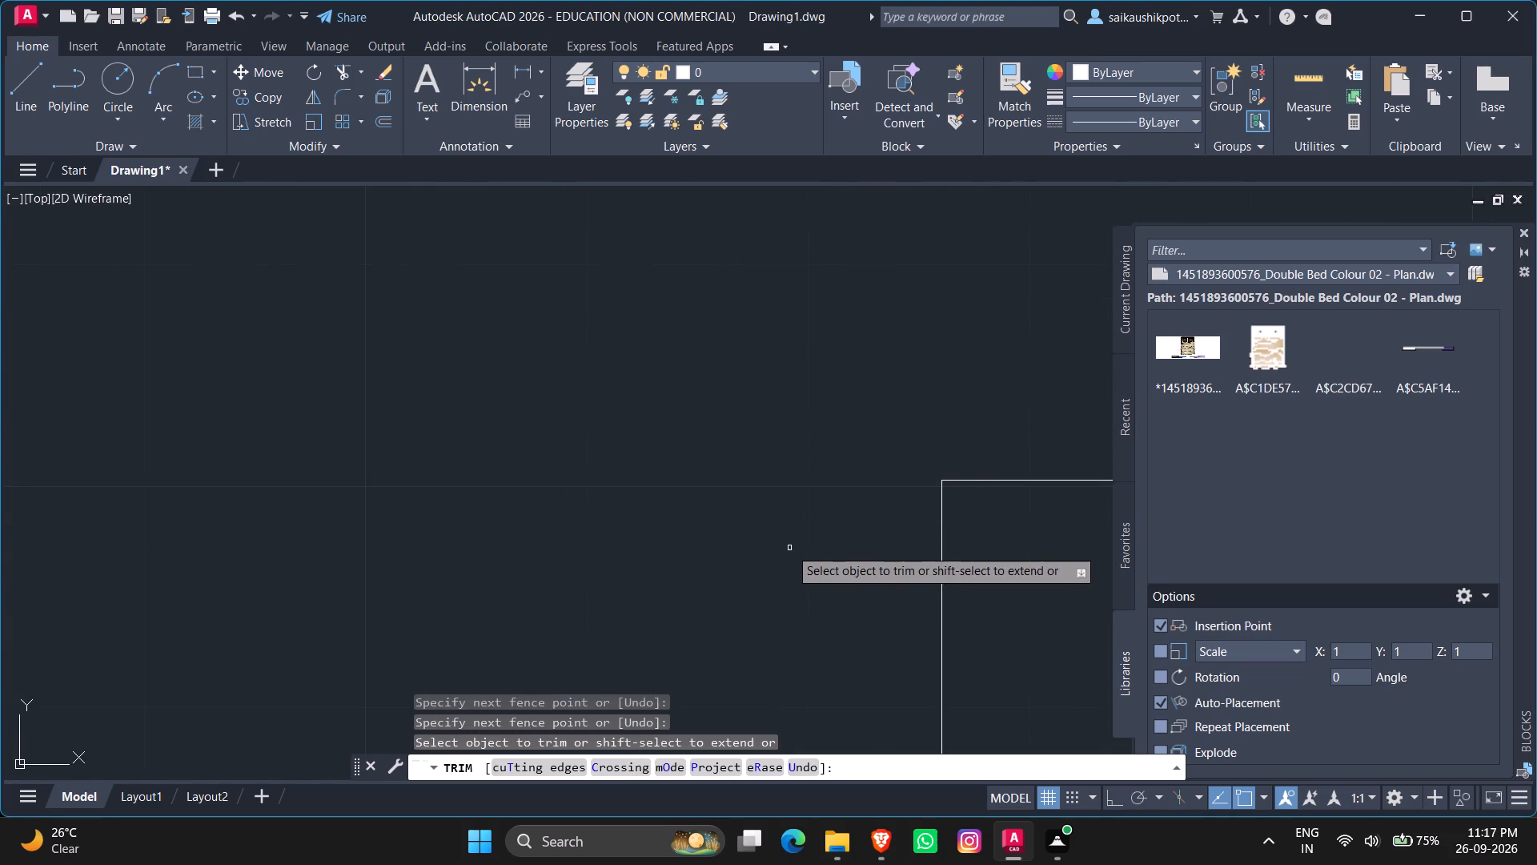
Trim the lower horizontal offset line left of the vertical one and the vertical line below it, leaving a 7' by 5' outline.
scroll(831, 517, "down", 4)
scroll(814, 584, "down", 2)
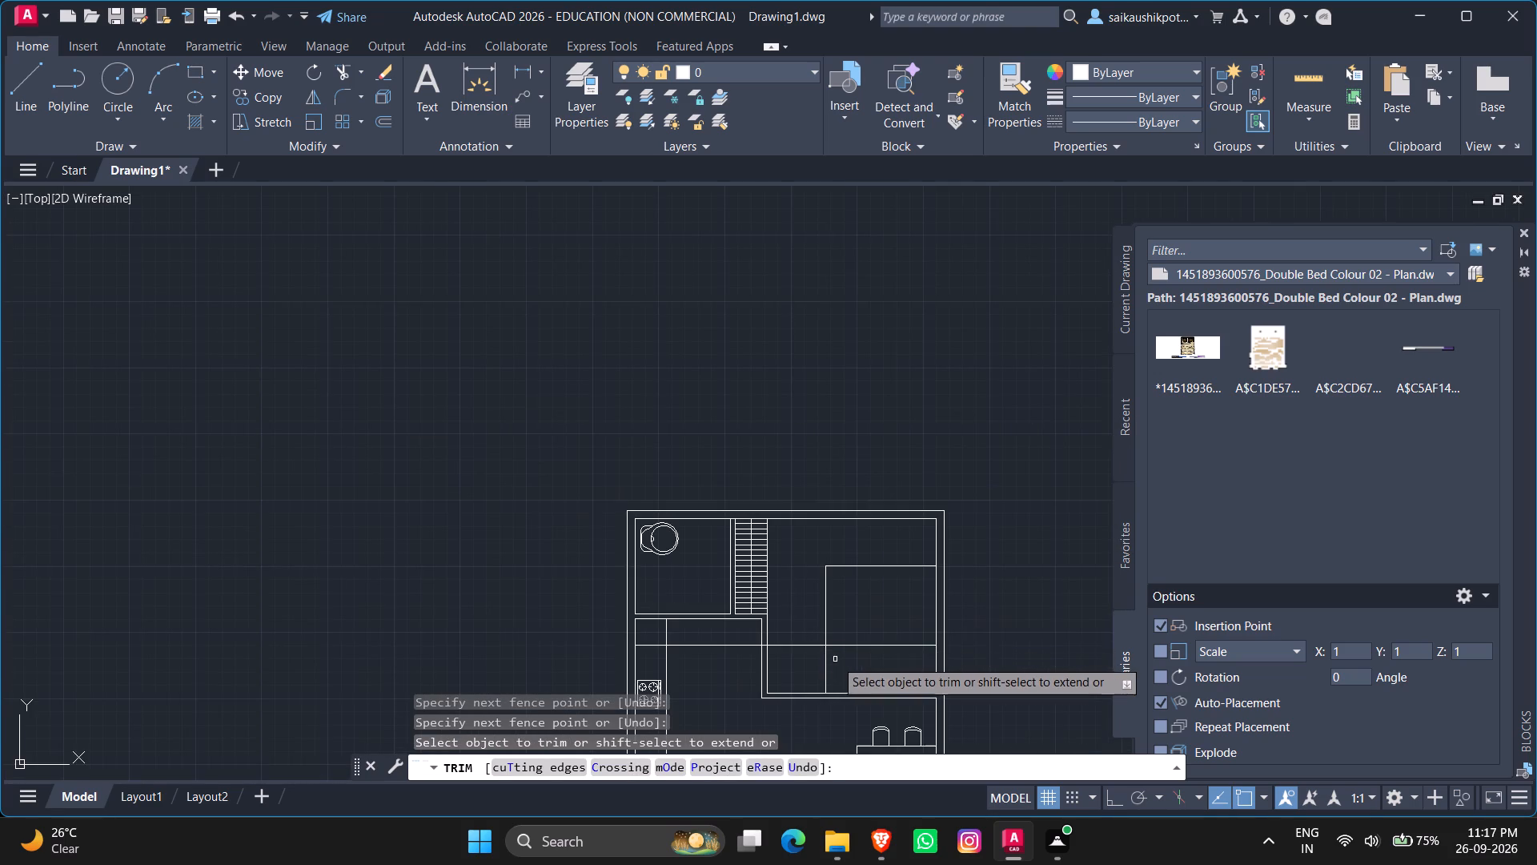
scroll(835, 659, "up", 2)
scroll(762, 664, "up", 4)
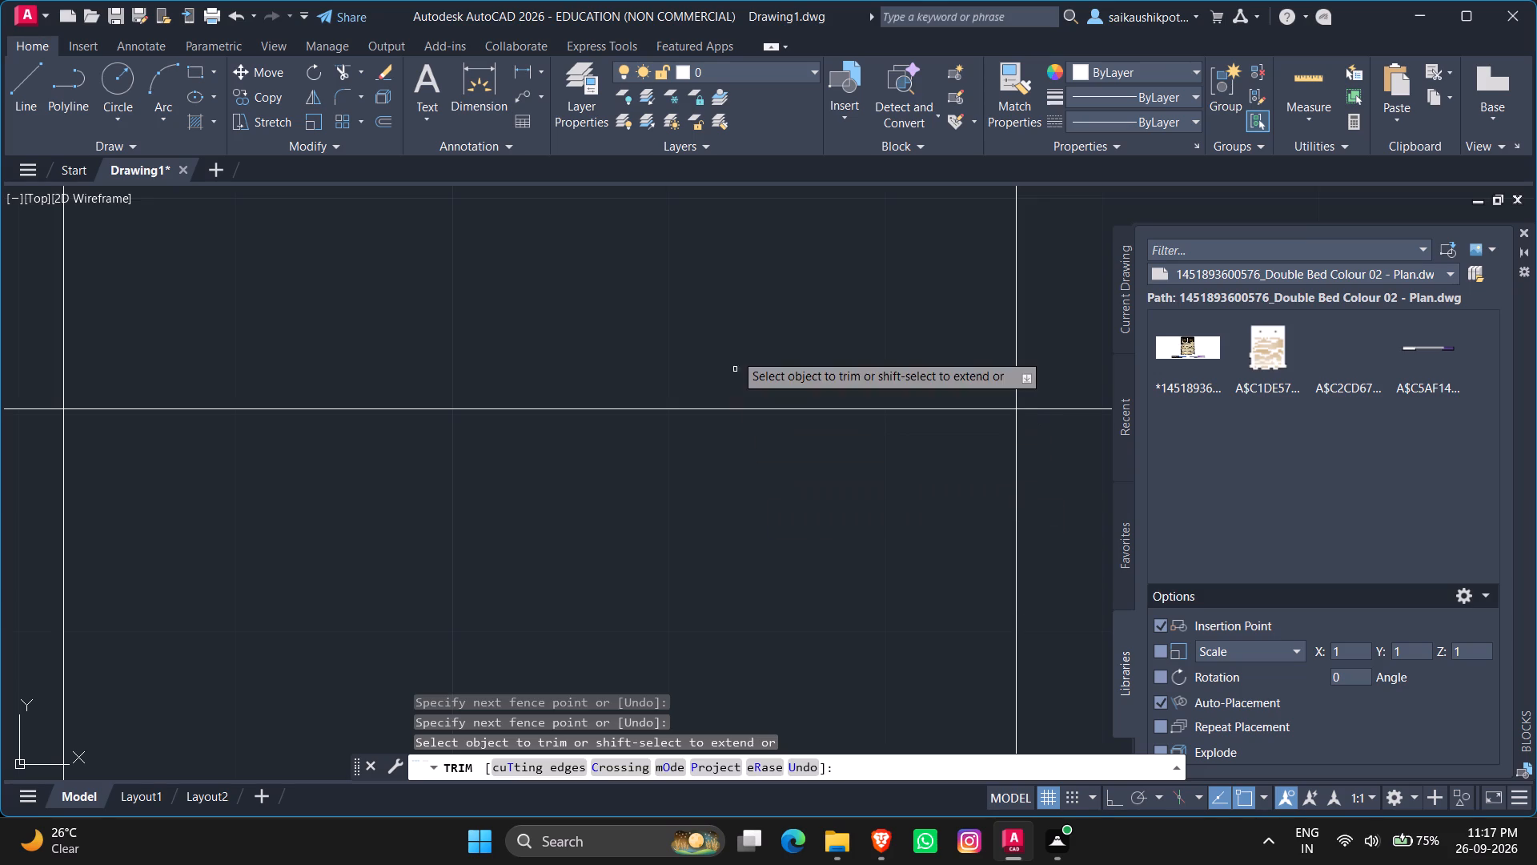
left_click(735, 340)
left_click(768, 330)
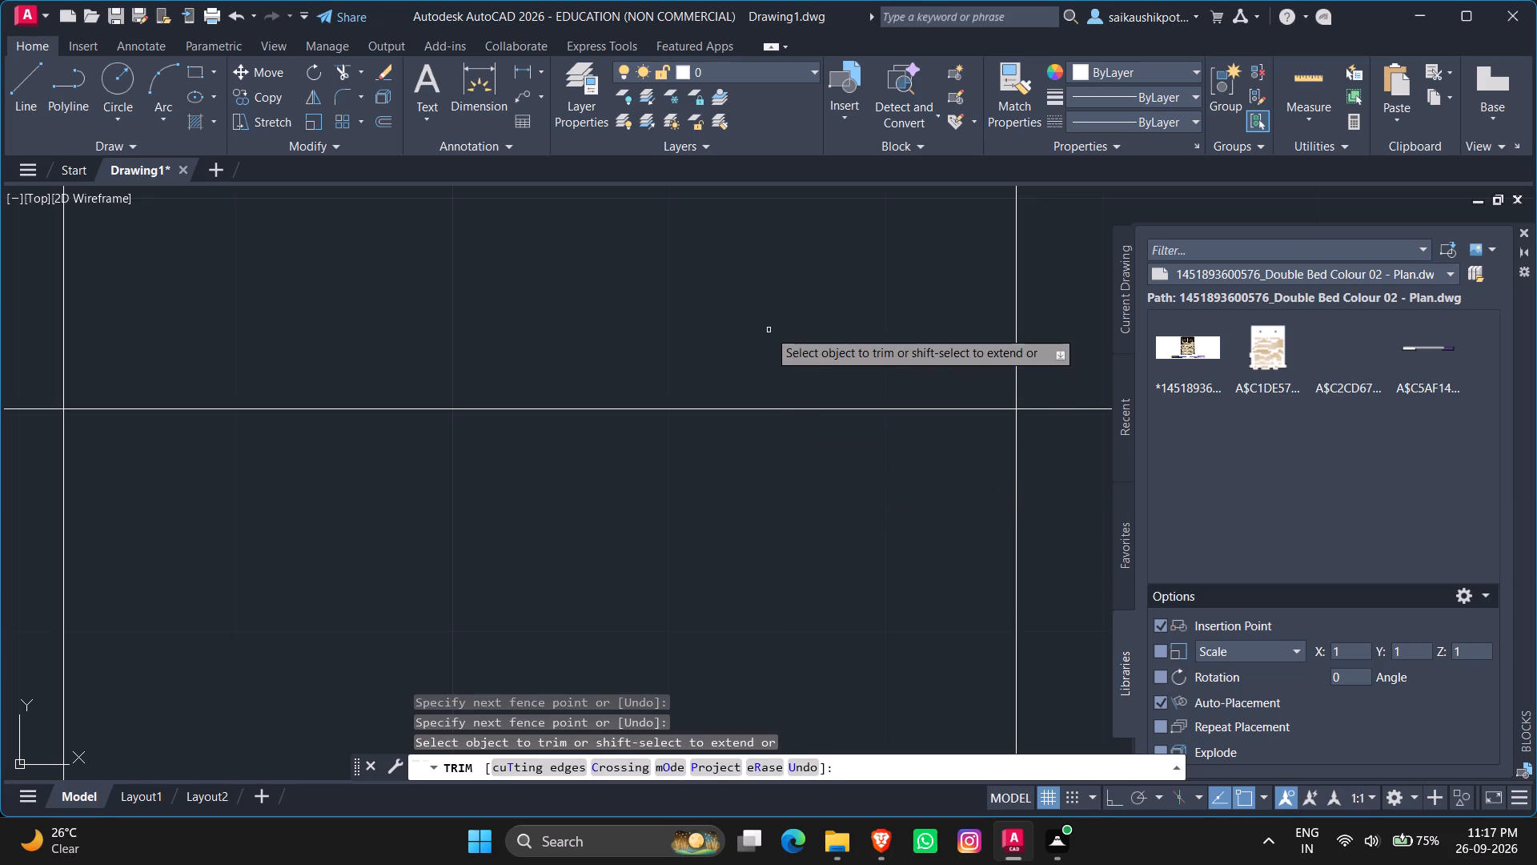
scroll(768, 330, "up", 2)
left_click(768, 330)
left_click(769, 610)
scroll(775, 606, "down", 2)
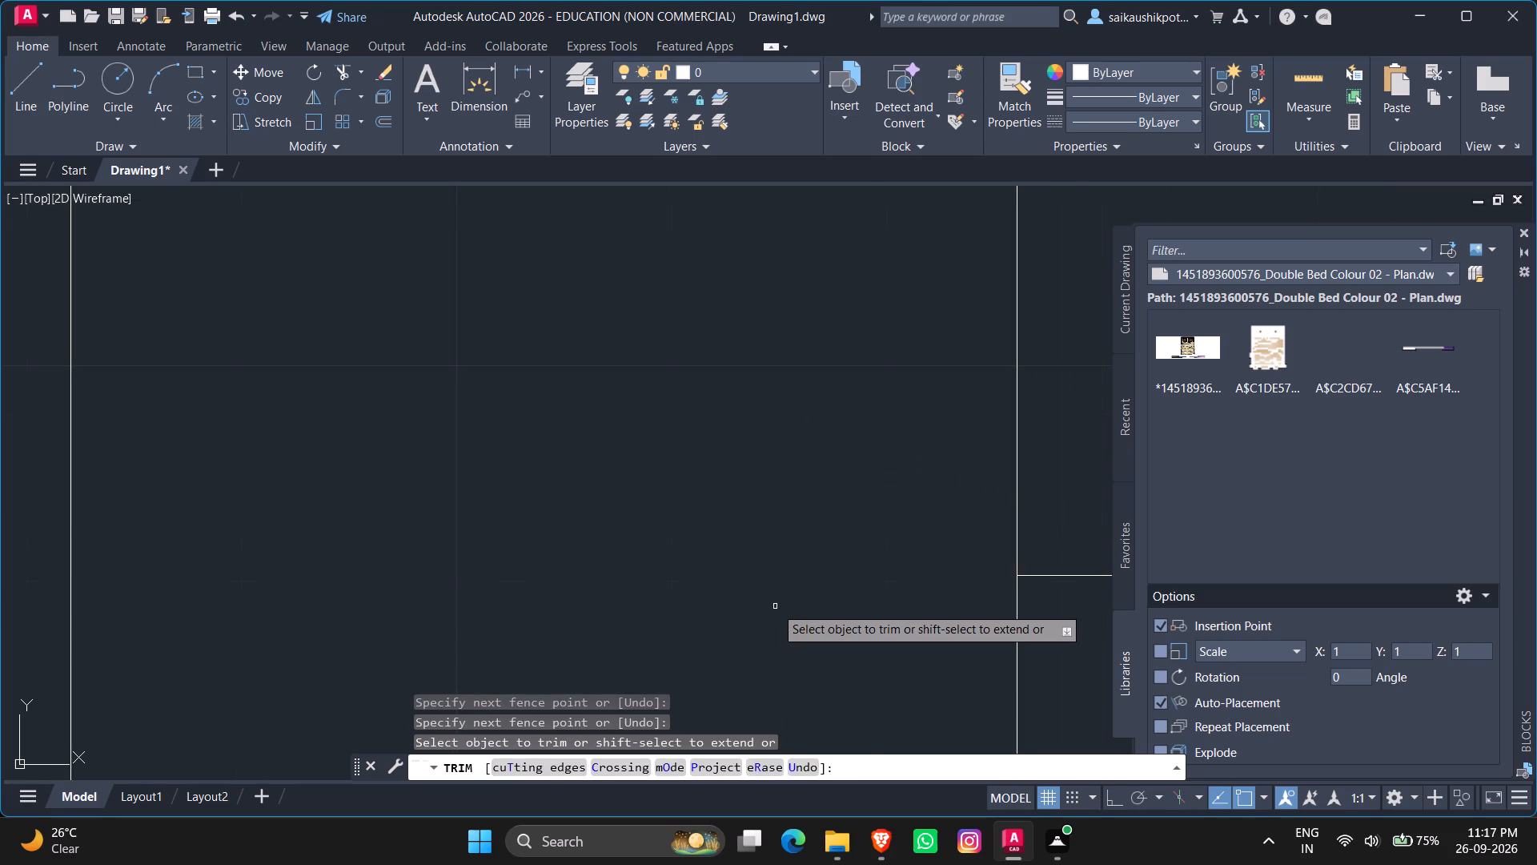
scroll(775, 606, "down", 6)
scroll(808, 657, "up", 4)
left_click(809, 650)
left_click(703, 612)
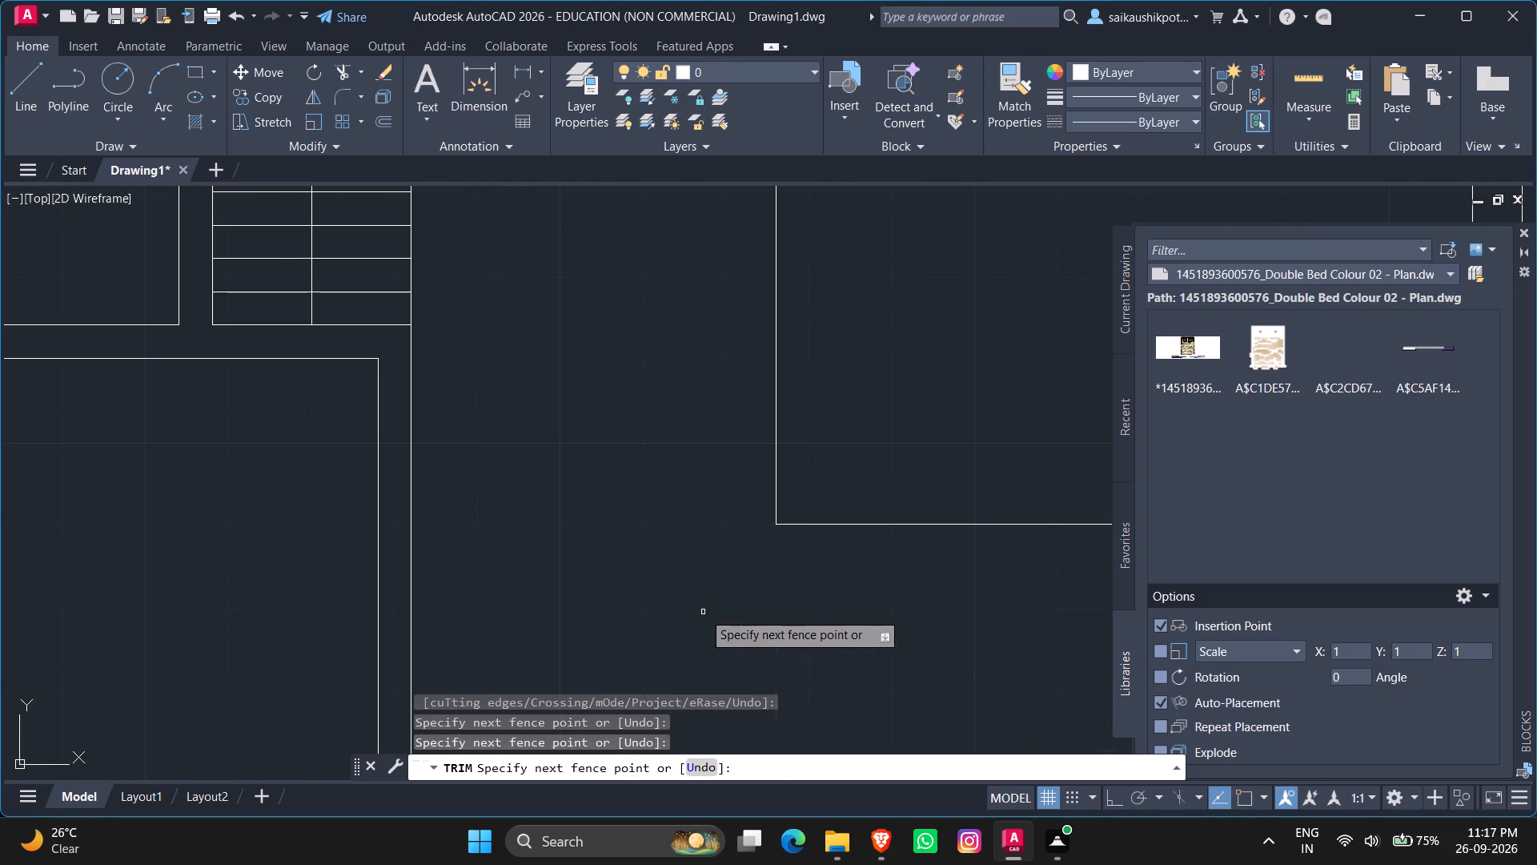
scroll(736, 594, "down", 2)
scroll(838, 604, "down", 1)
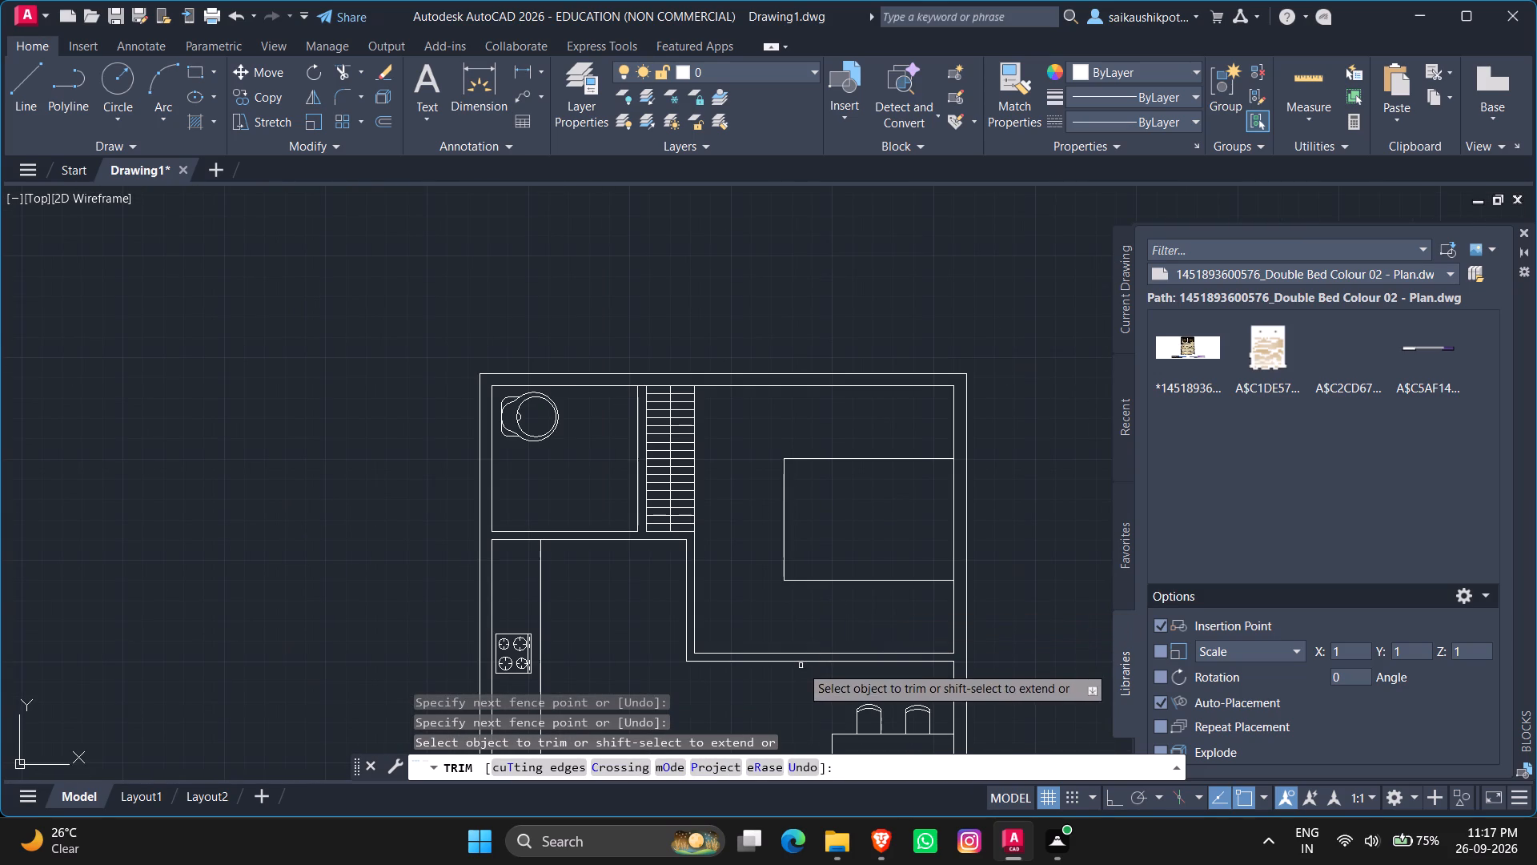
Offset all four sides of the 7' by 5' outline 2" inward, including the wall line on its right side.
key("Escape")
key("Escape")
key("o")
key("Return")
type("2\"")
key("Return")
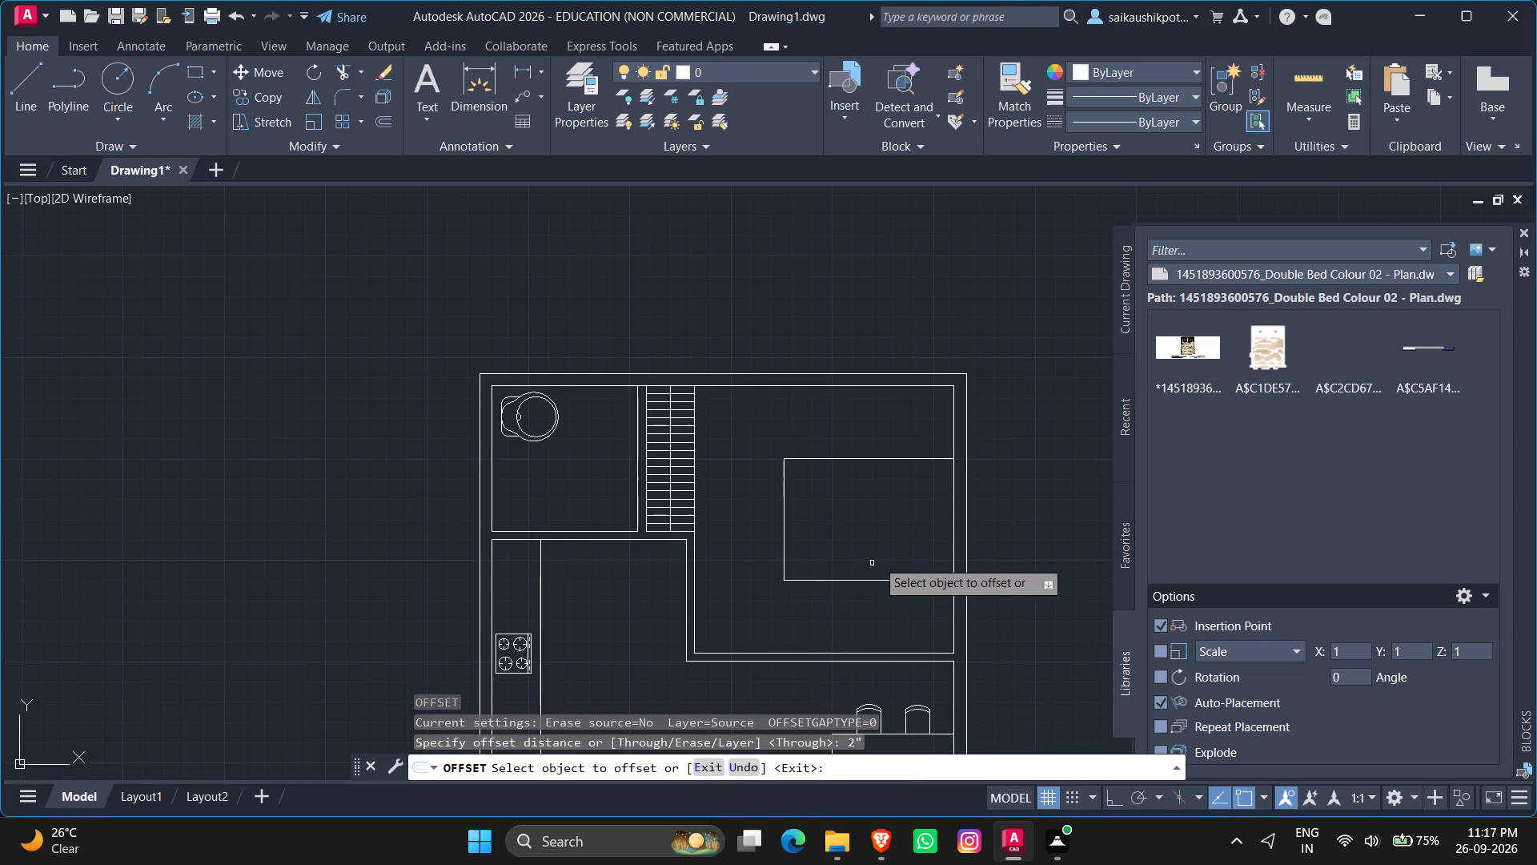
left_click(952, 496)
left_click(921, 508)
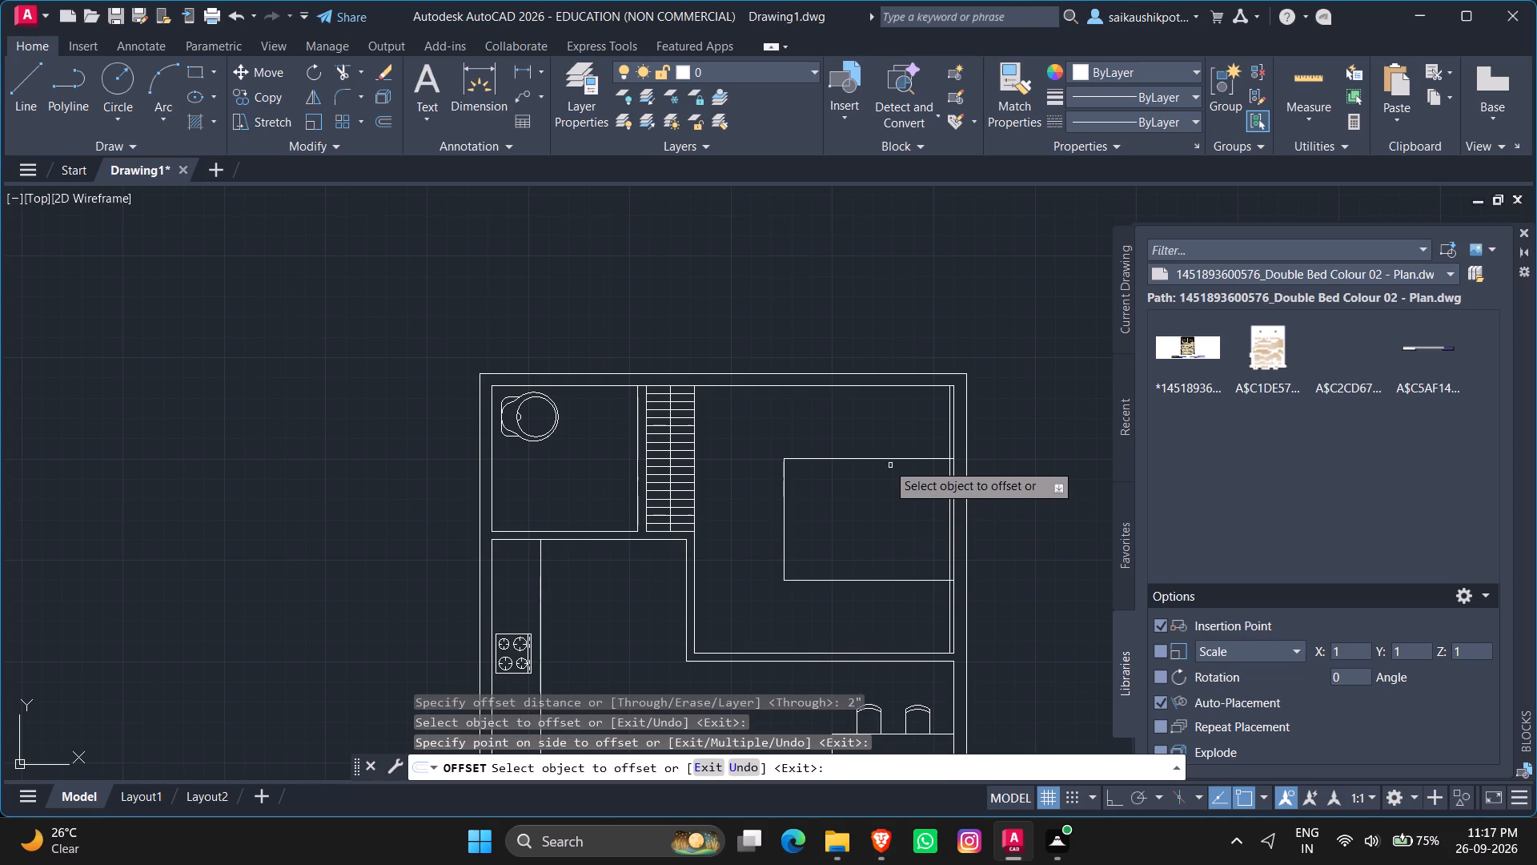
left_click(885, 460)
left_click(885, 510)
left_click(785, 513)
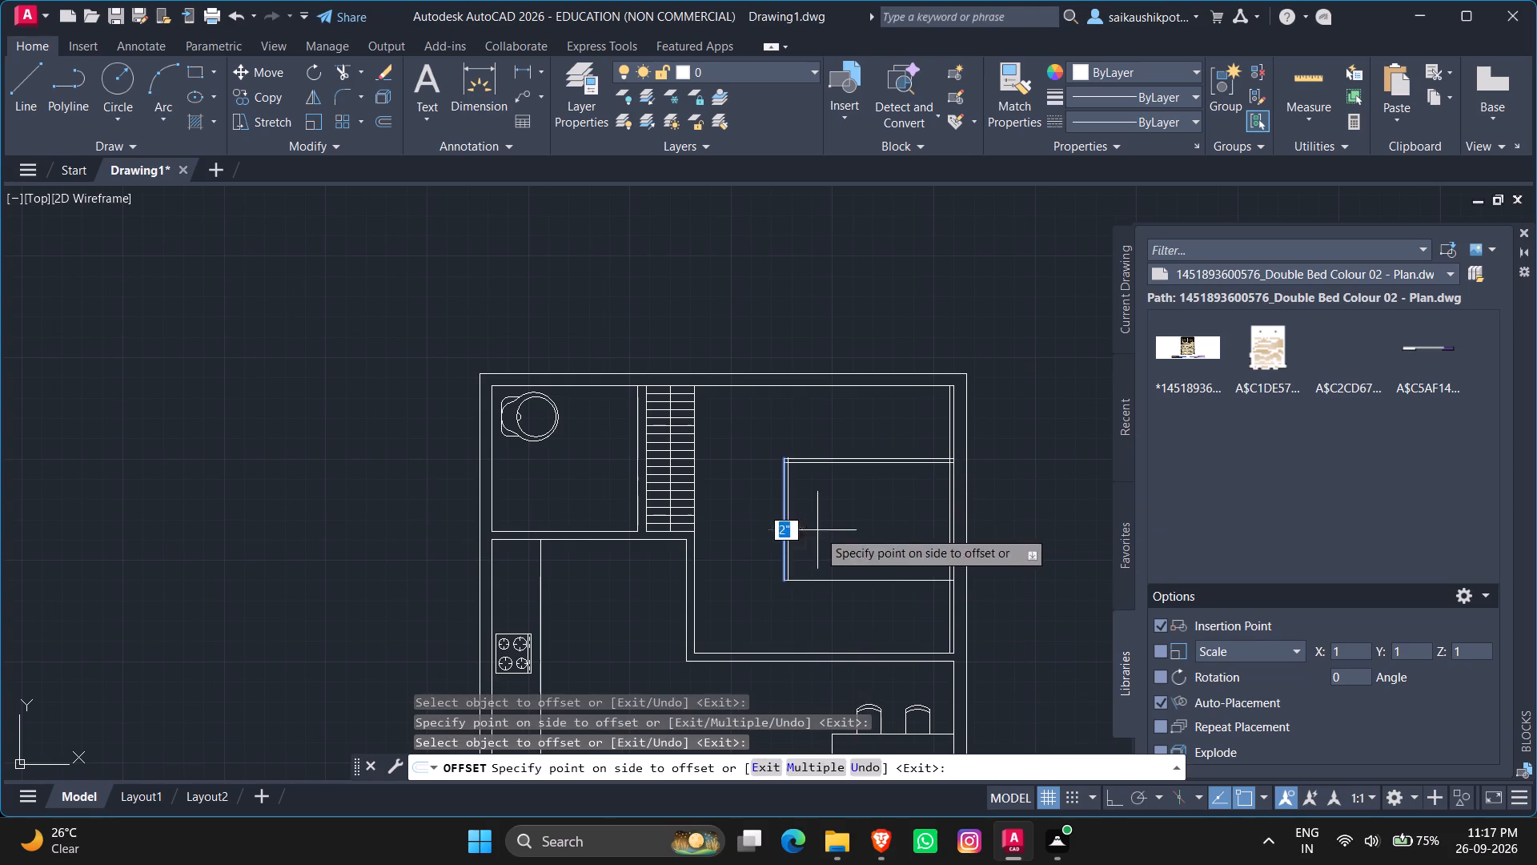
left_click(818, 530)
left_click(840, 580)
left_click(839, 551)
key("Escape")
key("Escape")
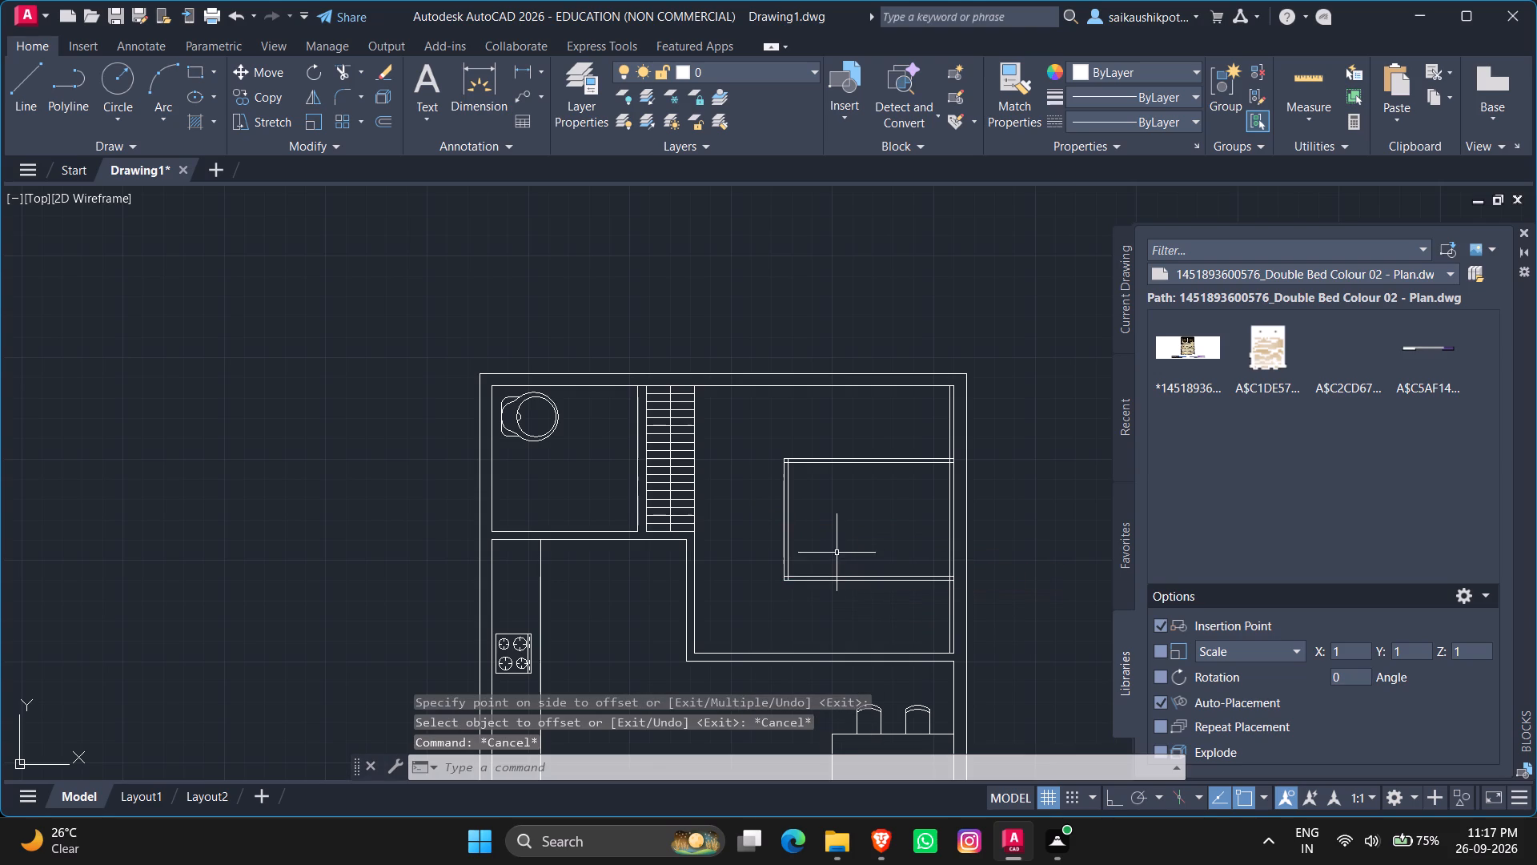
Trim the crossing ends of the inner offset lines at the outline's lower-left corner.
type("tr")
key("Return")
key("Return")
scroll(820, 552, "up", 1)
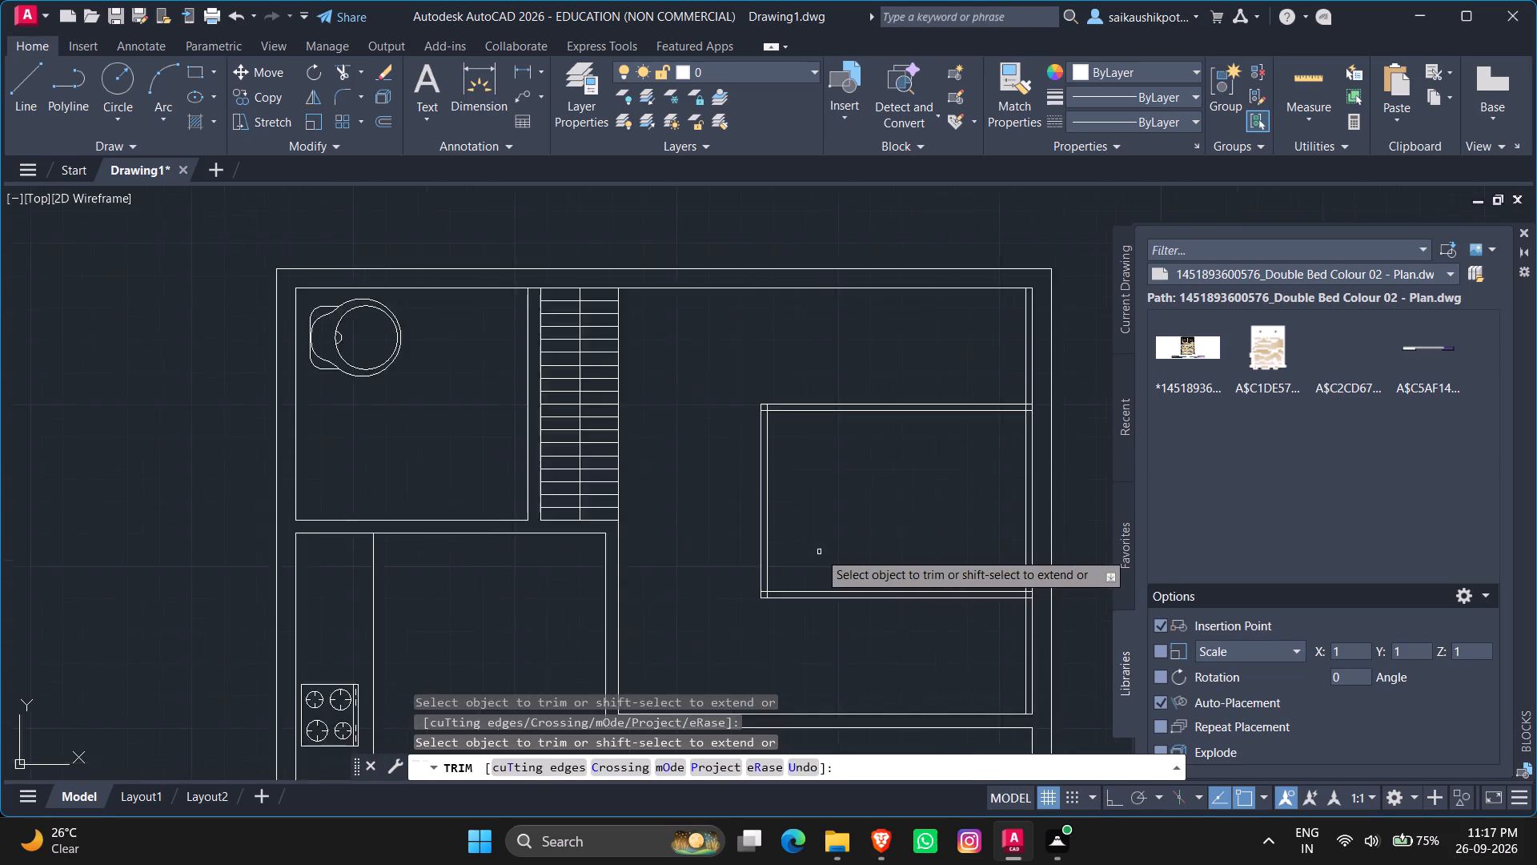
scroll(819, 552, "up", 2)
scroll(720, 643, "up", 5)
left_click_drag(665, 635, 658, 635)
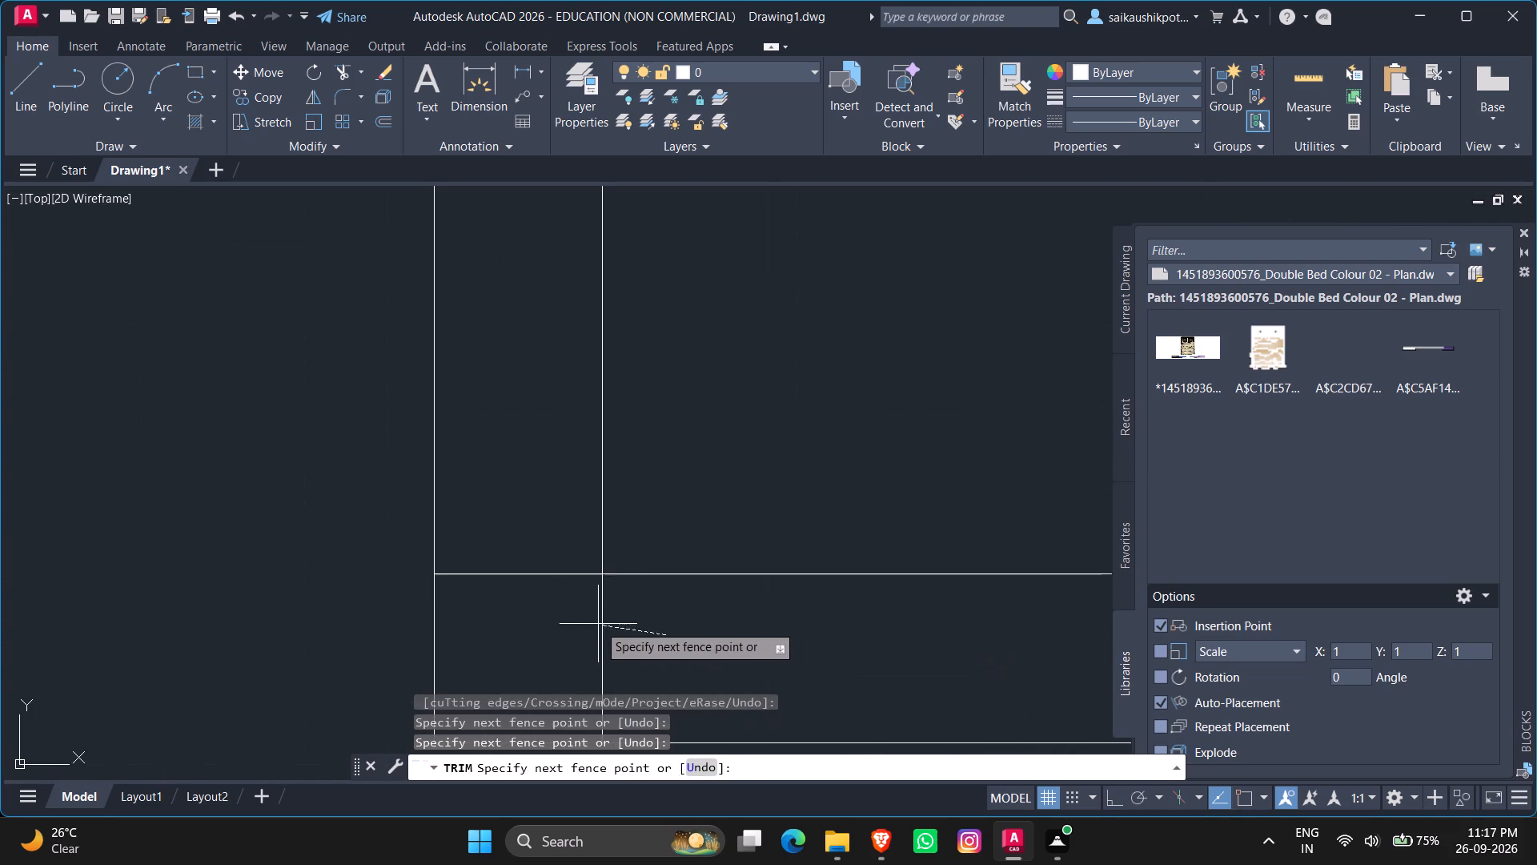
left_click(544, 624)
left_click_drag(540, 553, 544, 614)
left_click(544, 614)
scroll(556, 597, "down", 3)
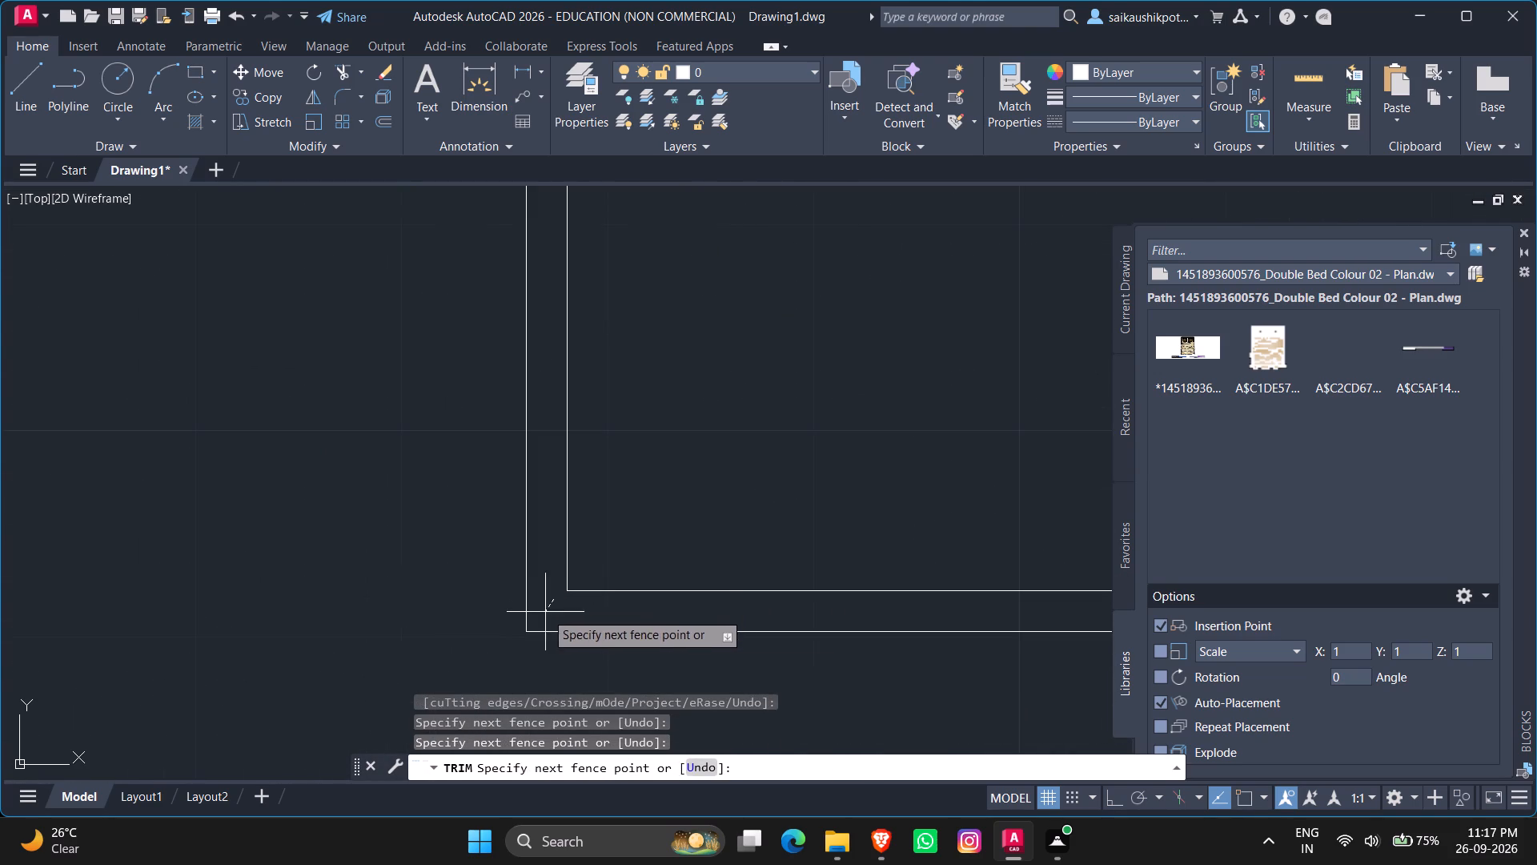
left_click(545, 612)
Trim the inner offset lines beyond the outline's lower-right and upper-right corners, including the excess line along the exterior wall.
scroll(559, 594, "down", 5)
scroll(660, 630, "down", 1)
scroll(756, 618, "up", 7)
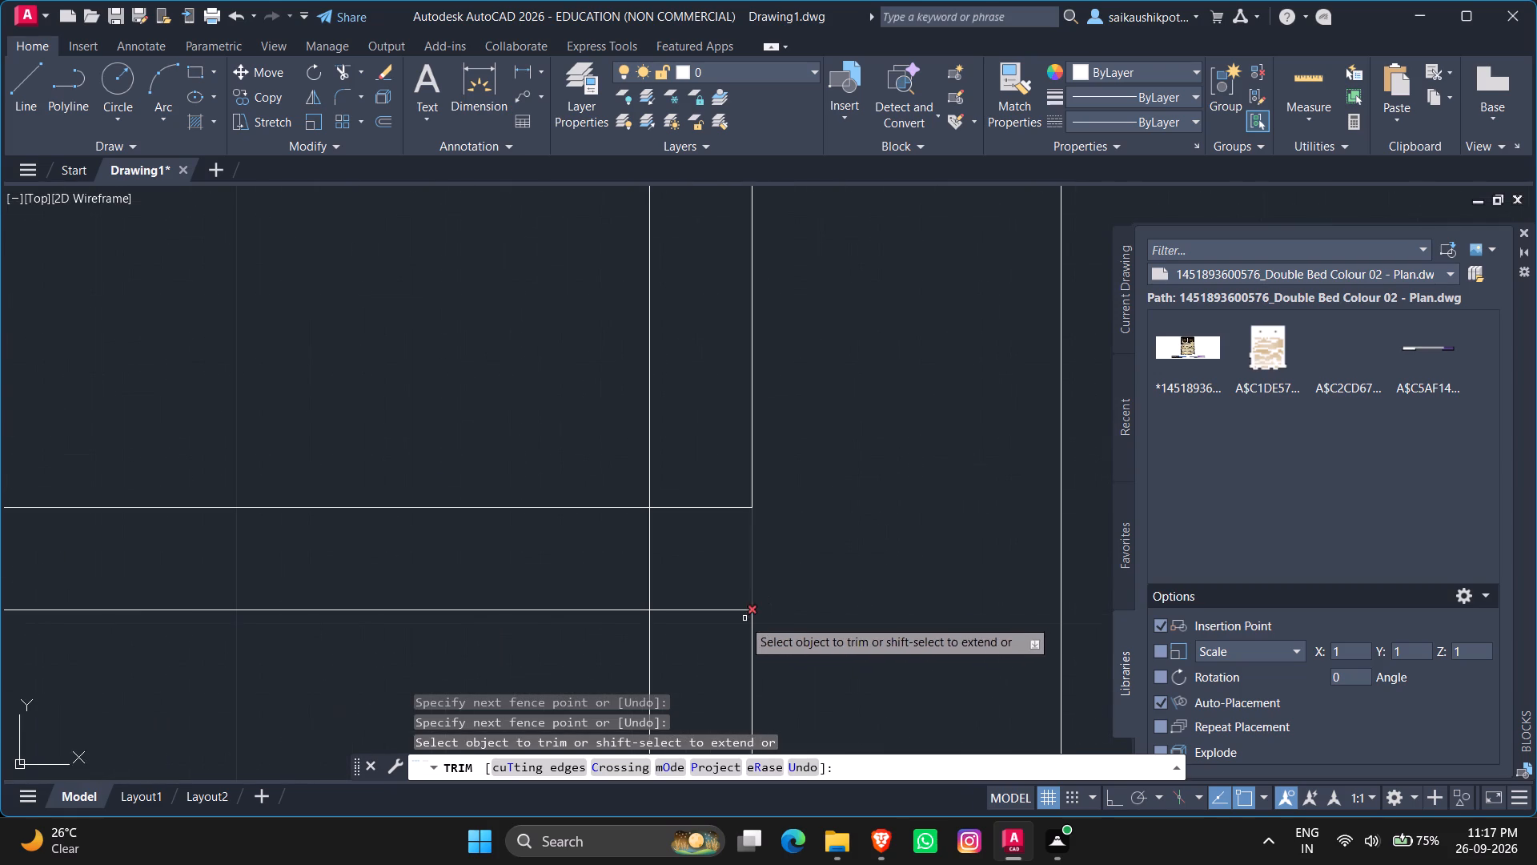
scroll(751, 552, "down", 4)
left_click(736, 605)
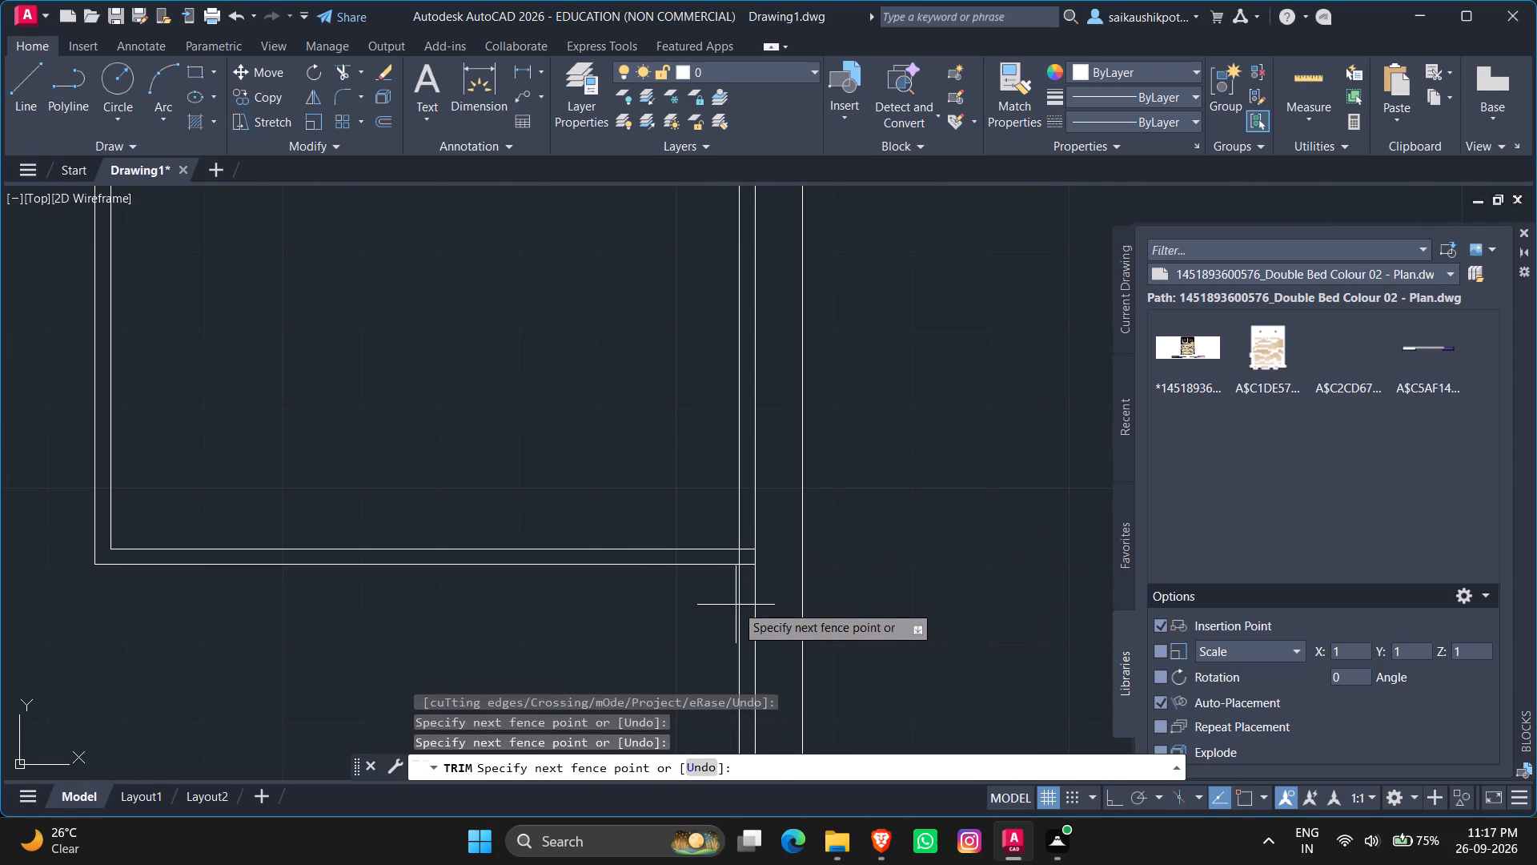
left_click(742, 608)
left_click(741, 561)
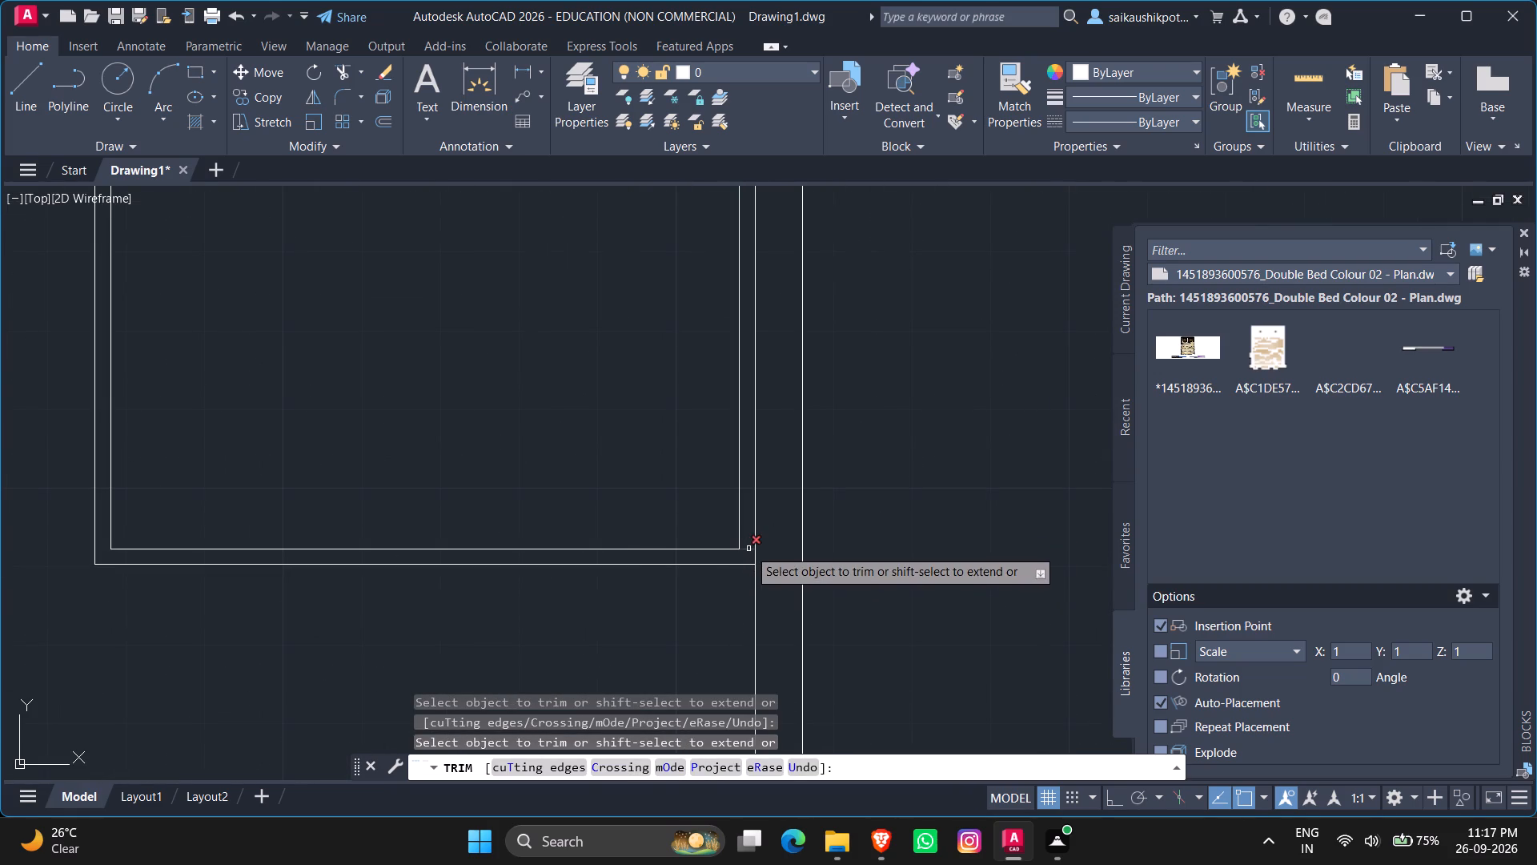
left_click(748, 549)
scroll(731, 592, "down", 3)
scroll(736, 456, "up", 4)
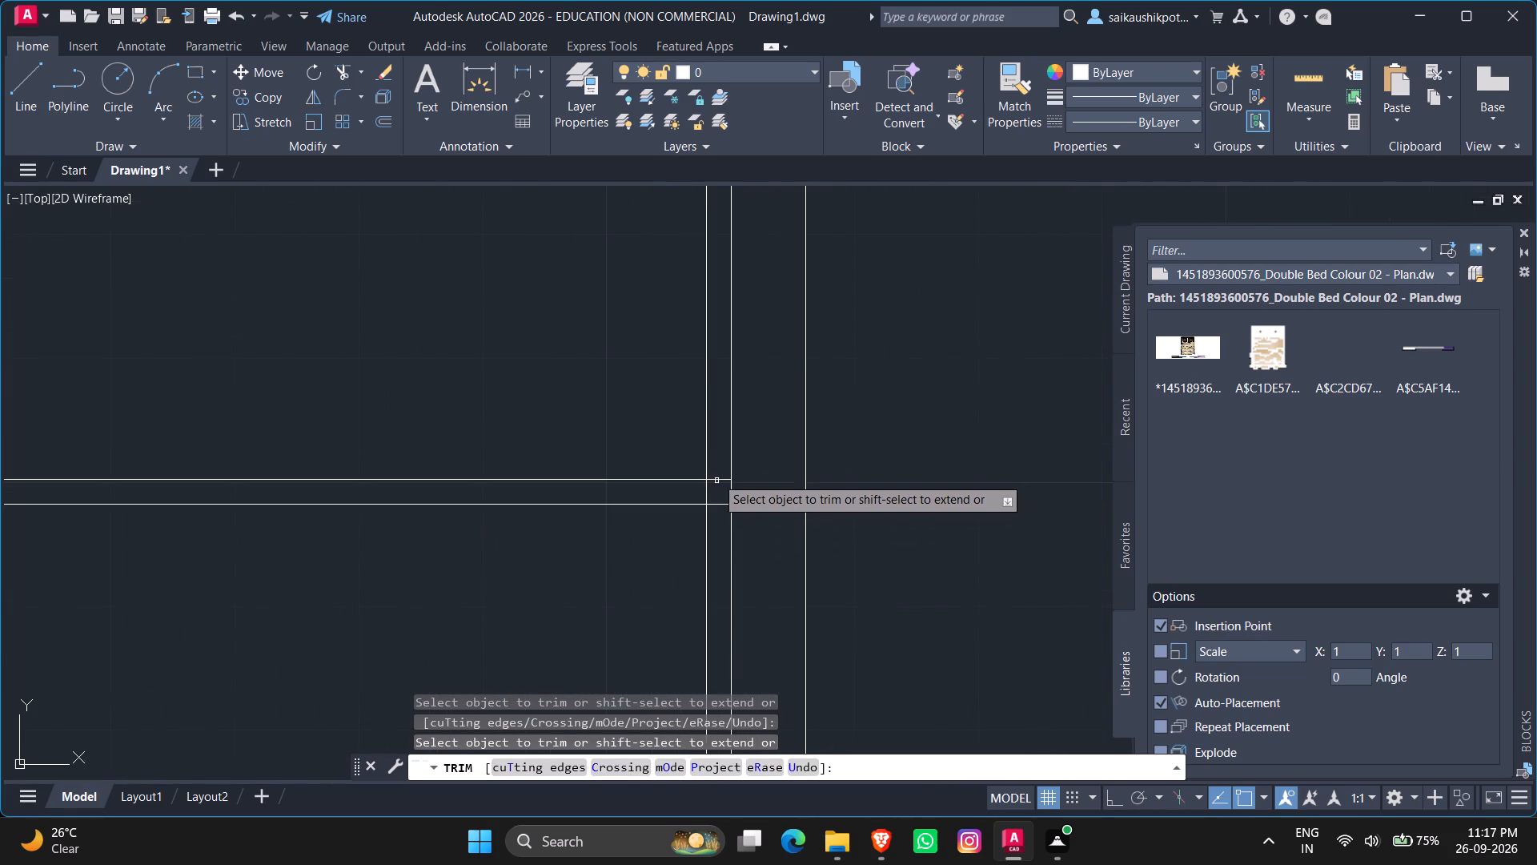
left_click(704, 456)
left_click(722, 505)
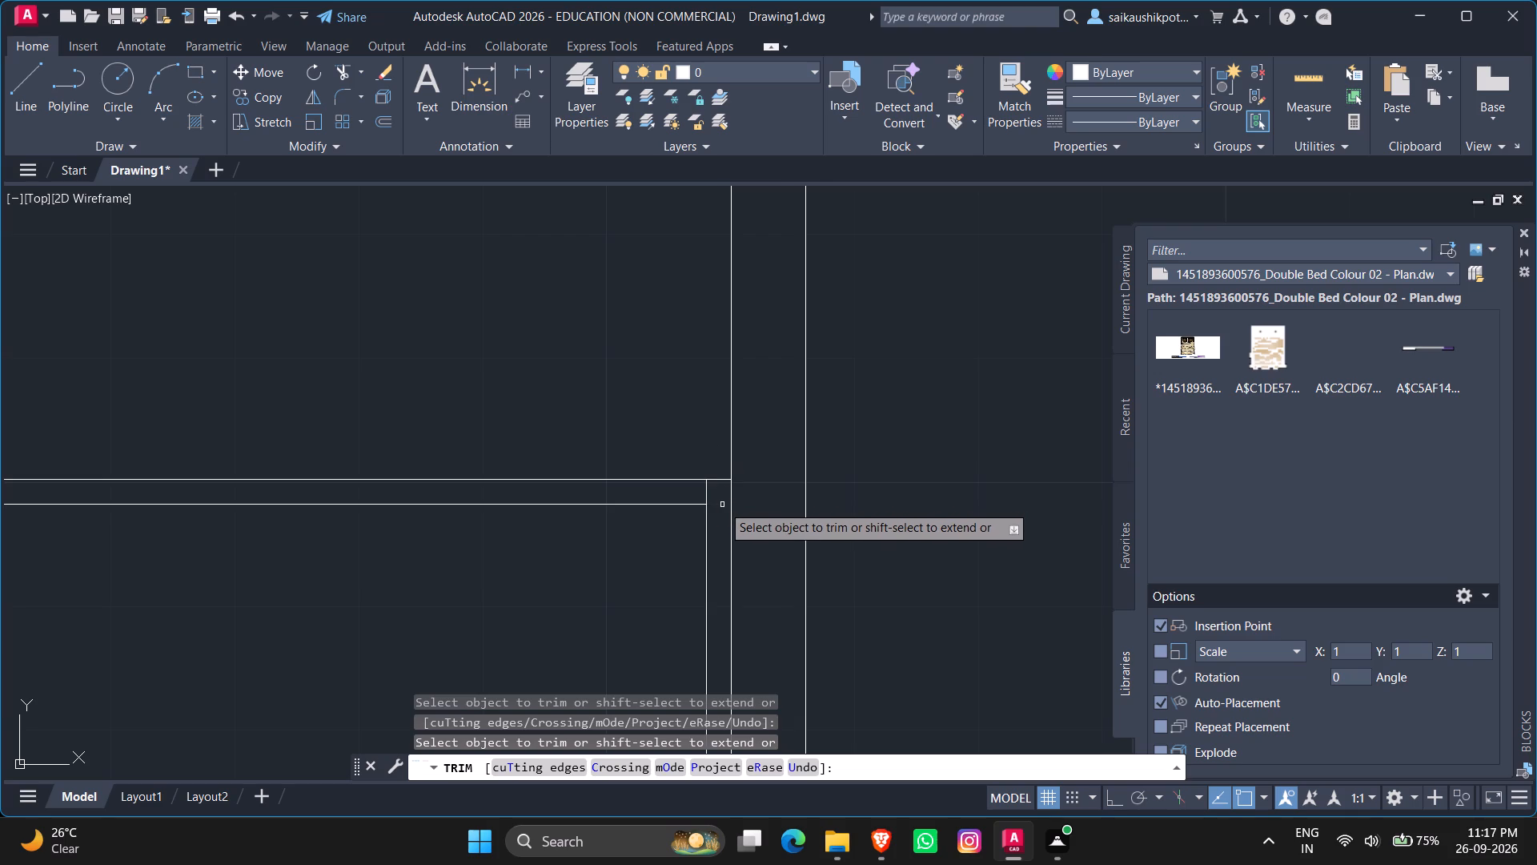
left_click(708, 493)
Trim the crossing ends of the inner offset lines at the outline's upper-left corner.
scroll(714, 529, "down", 3)
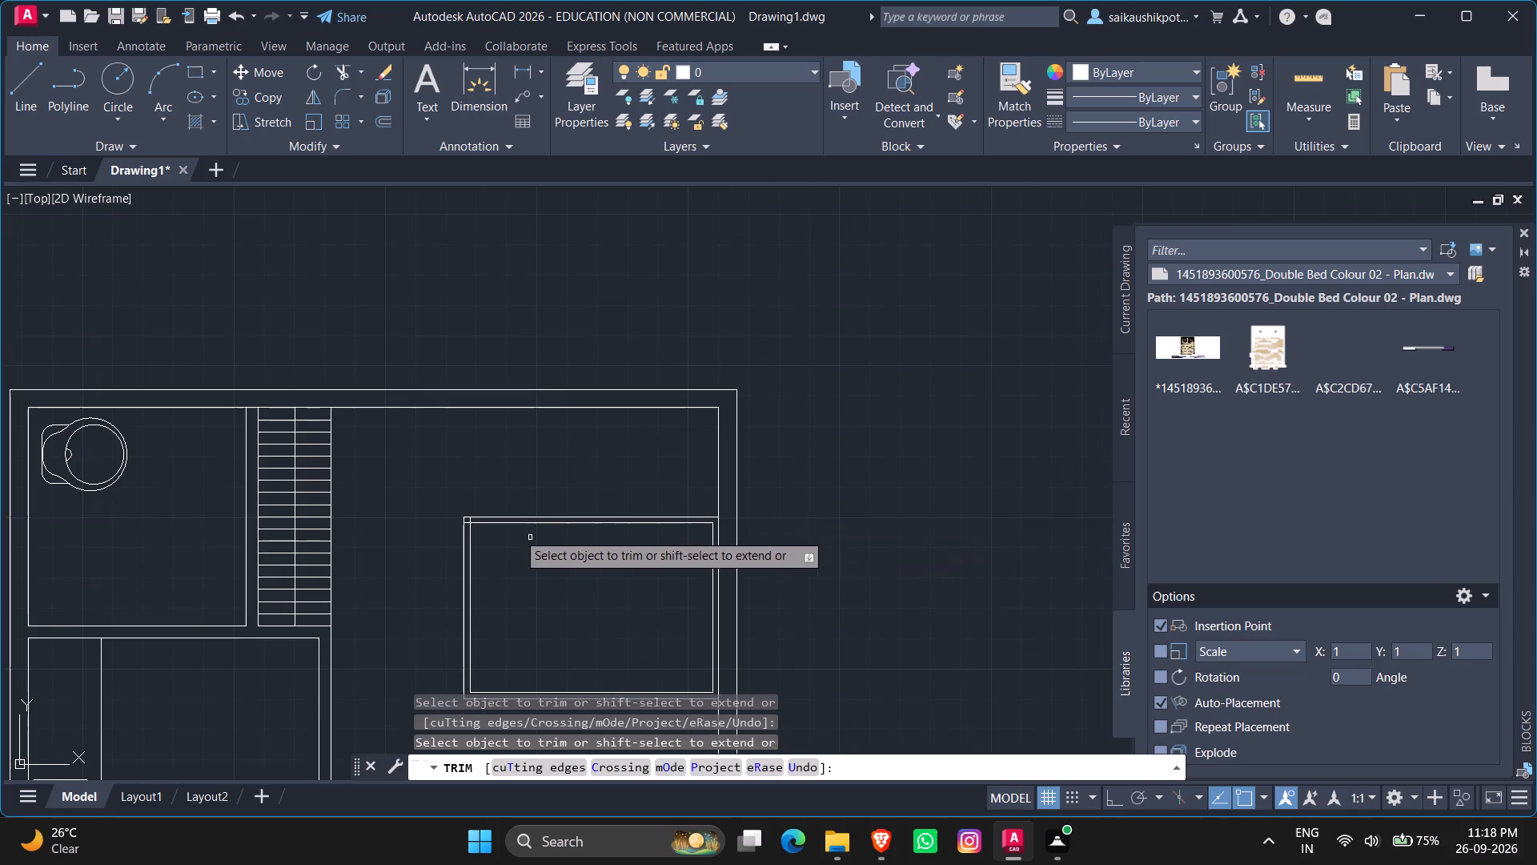
scroll(474, 533, "up", 7)
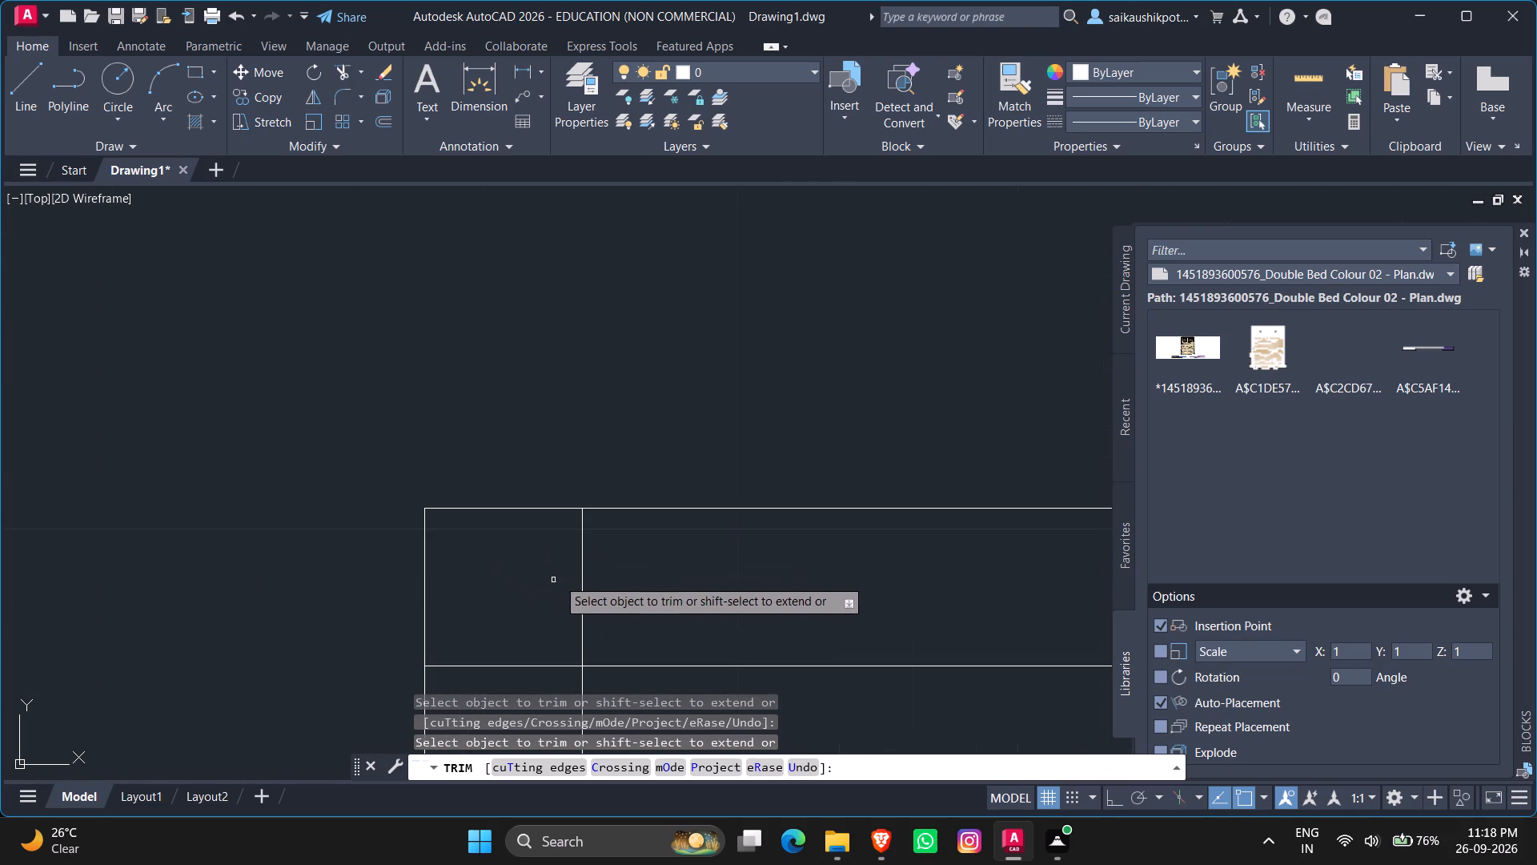
left_click(557, 578)
left_click(603, 578)
left_click(536, 630)
left_click(517, 686)
scroll(551, 630, "up", 1)
scroll(562, 612, "down", 4)
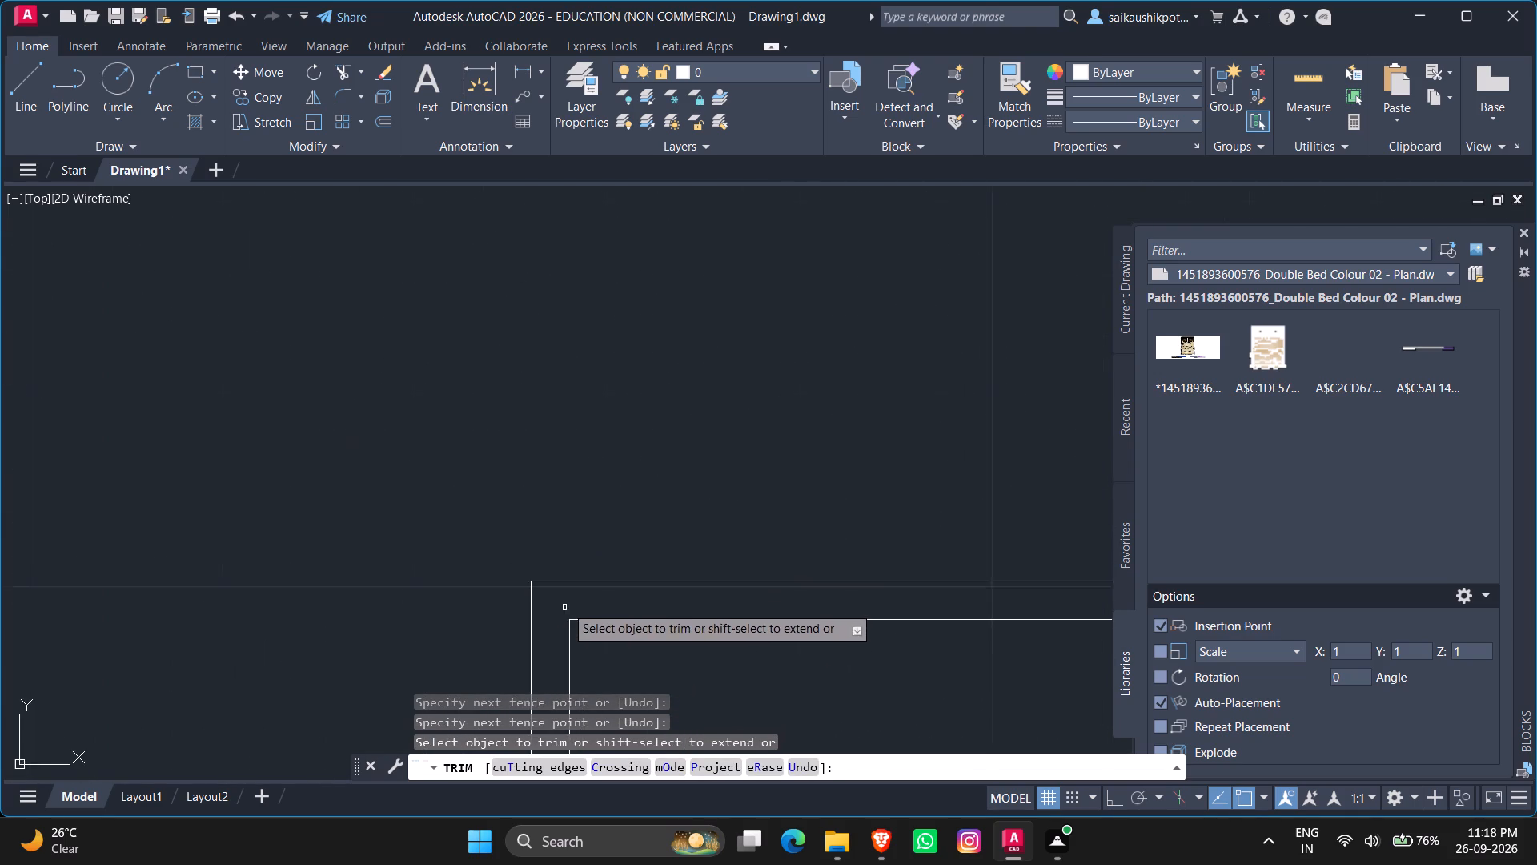
scroll(575, 558, "down", 5)
scroll(732, 577, "up", 2)
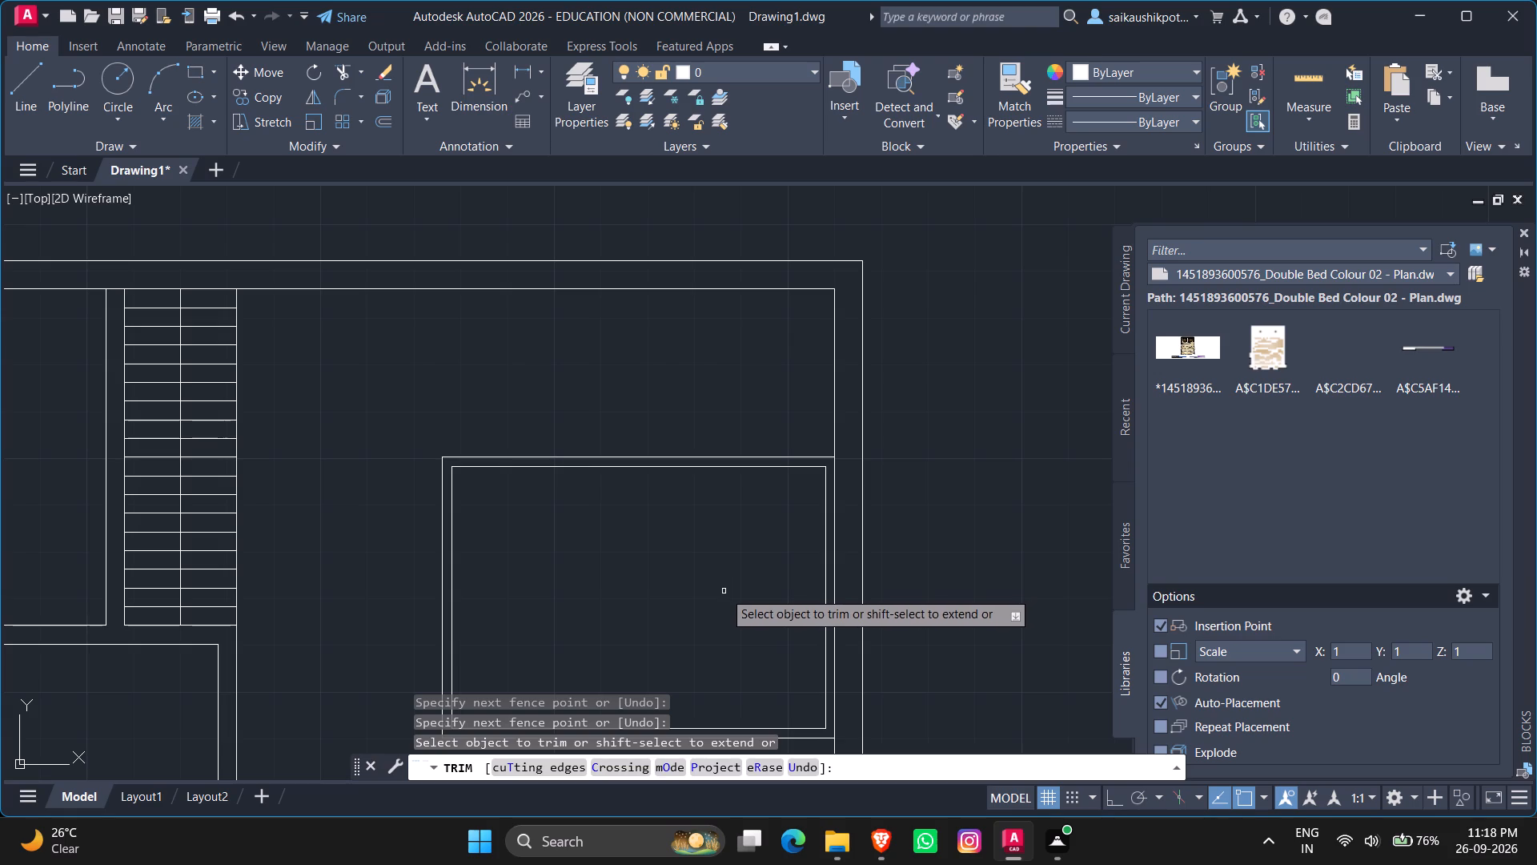
key("Escape")
key("Escape")
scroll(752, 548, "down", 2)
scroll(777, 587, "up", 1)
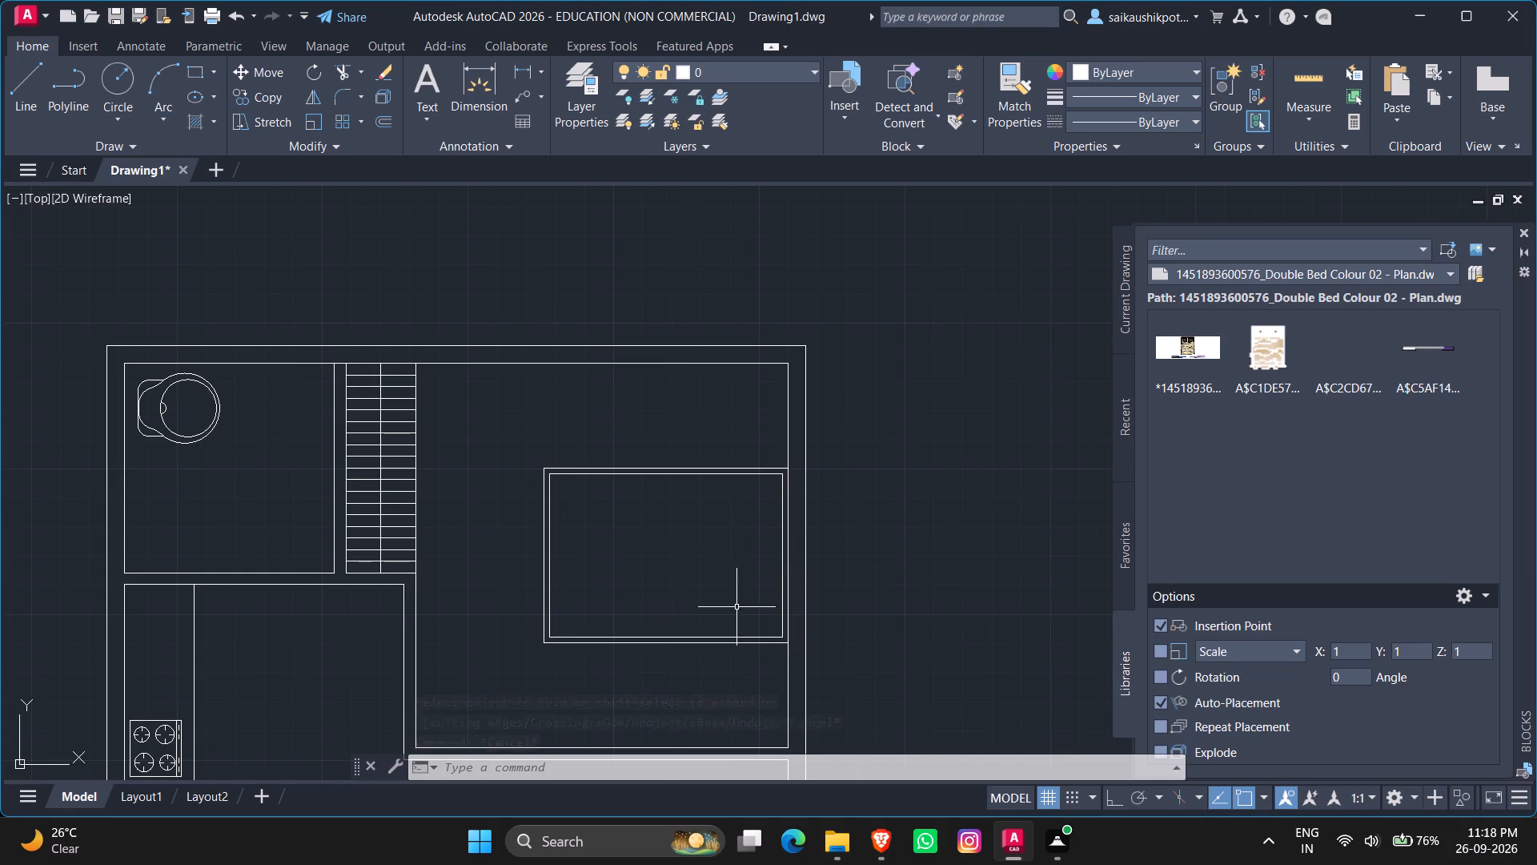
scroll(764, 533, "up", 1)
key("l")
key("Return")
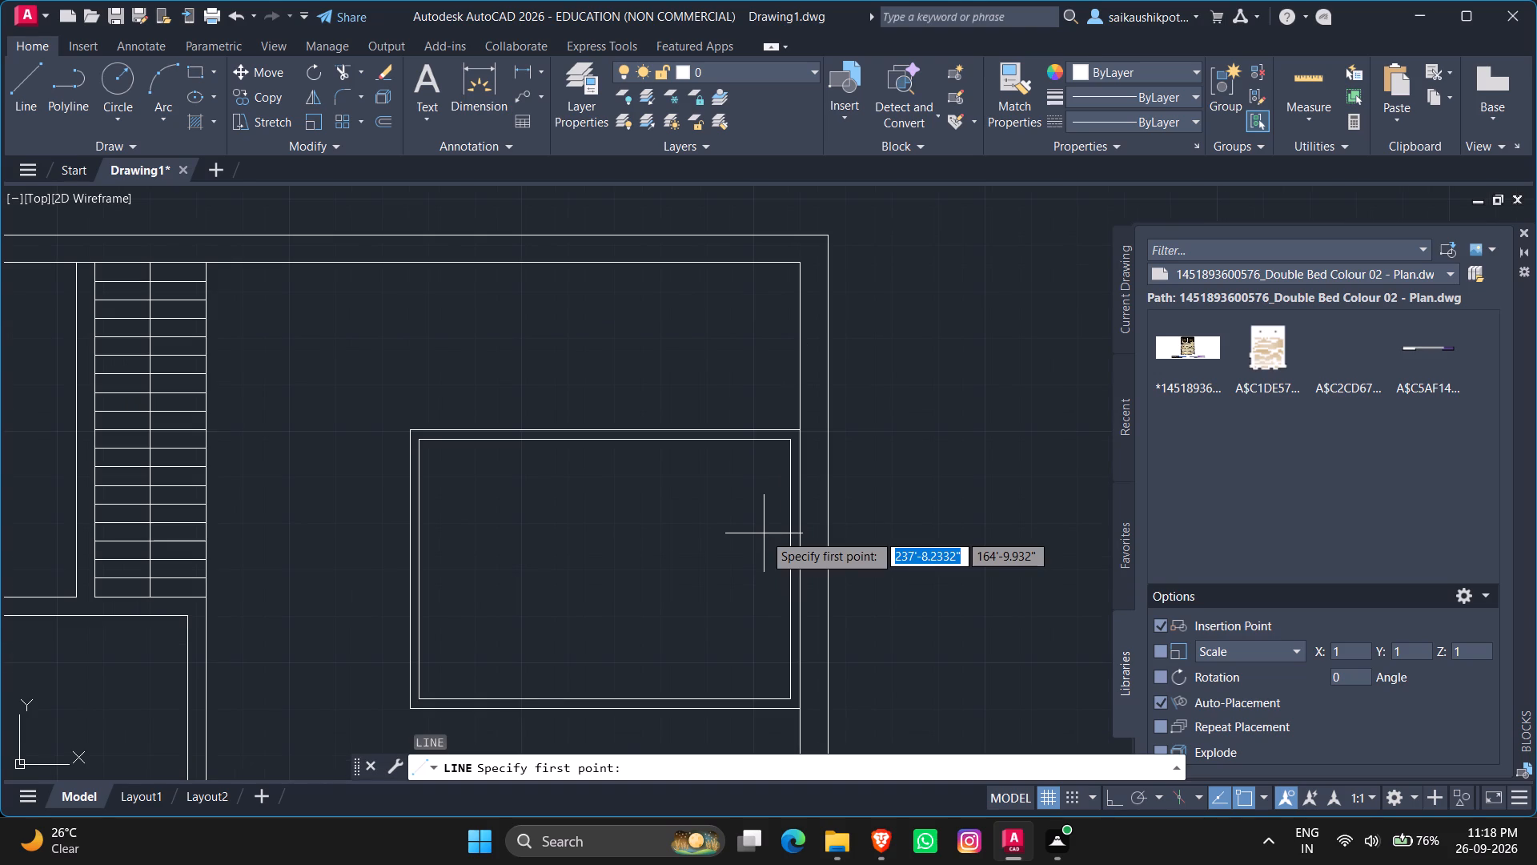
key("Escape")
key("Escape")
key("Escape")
Draw an upright rectangular pillow about 1'-5" long inside the bed's upper-right corner, near the exterior wall.
left_click(189, 69)
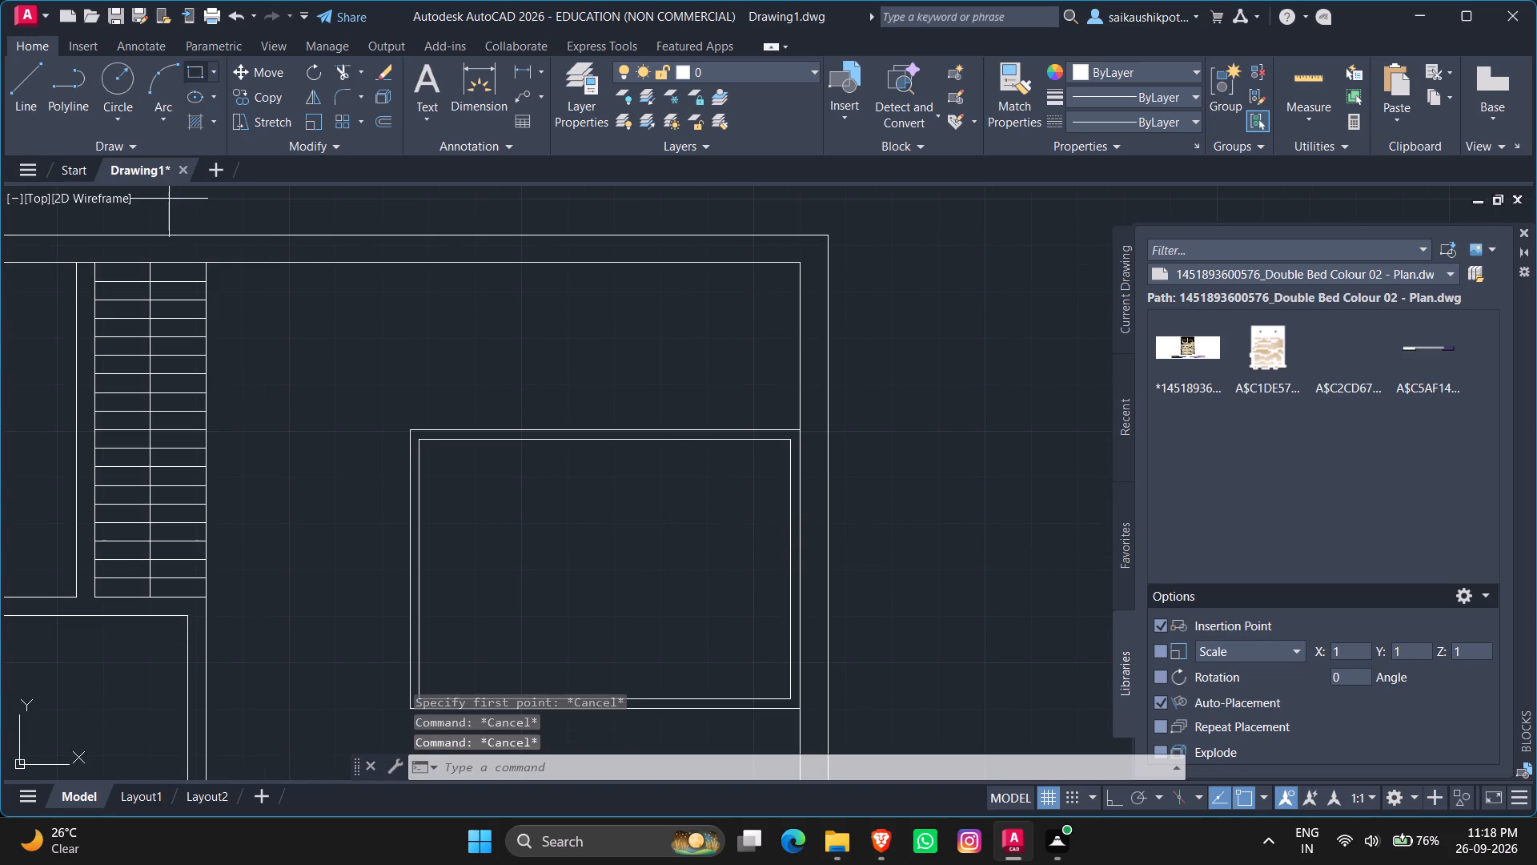
scroll(733, 514, "up", 2)
left_click(755, 426)
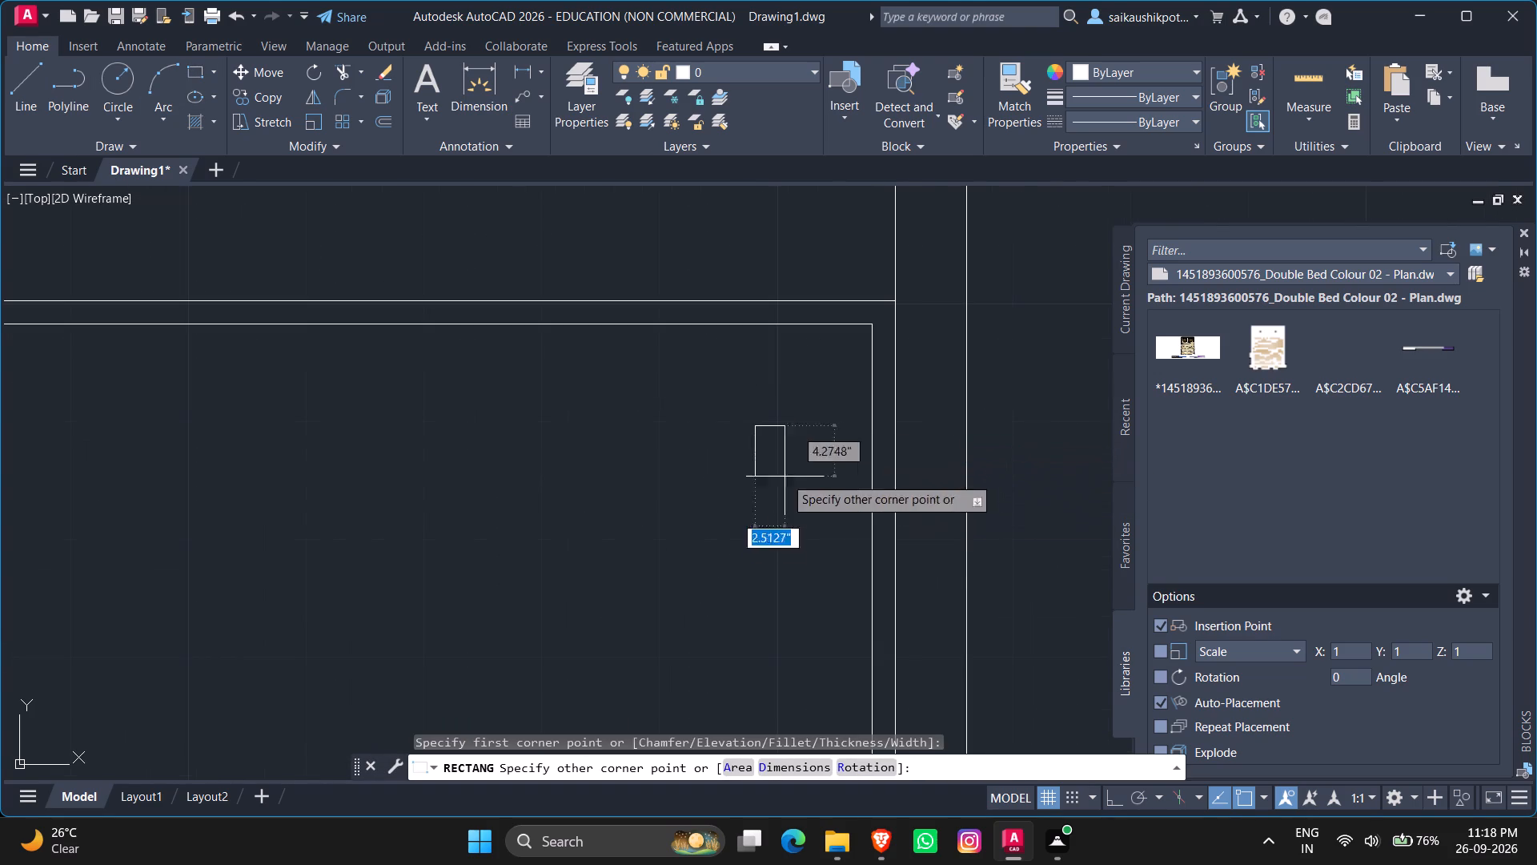
scroll(812, 557, "down", 1)
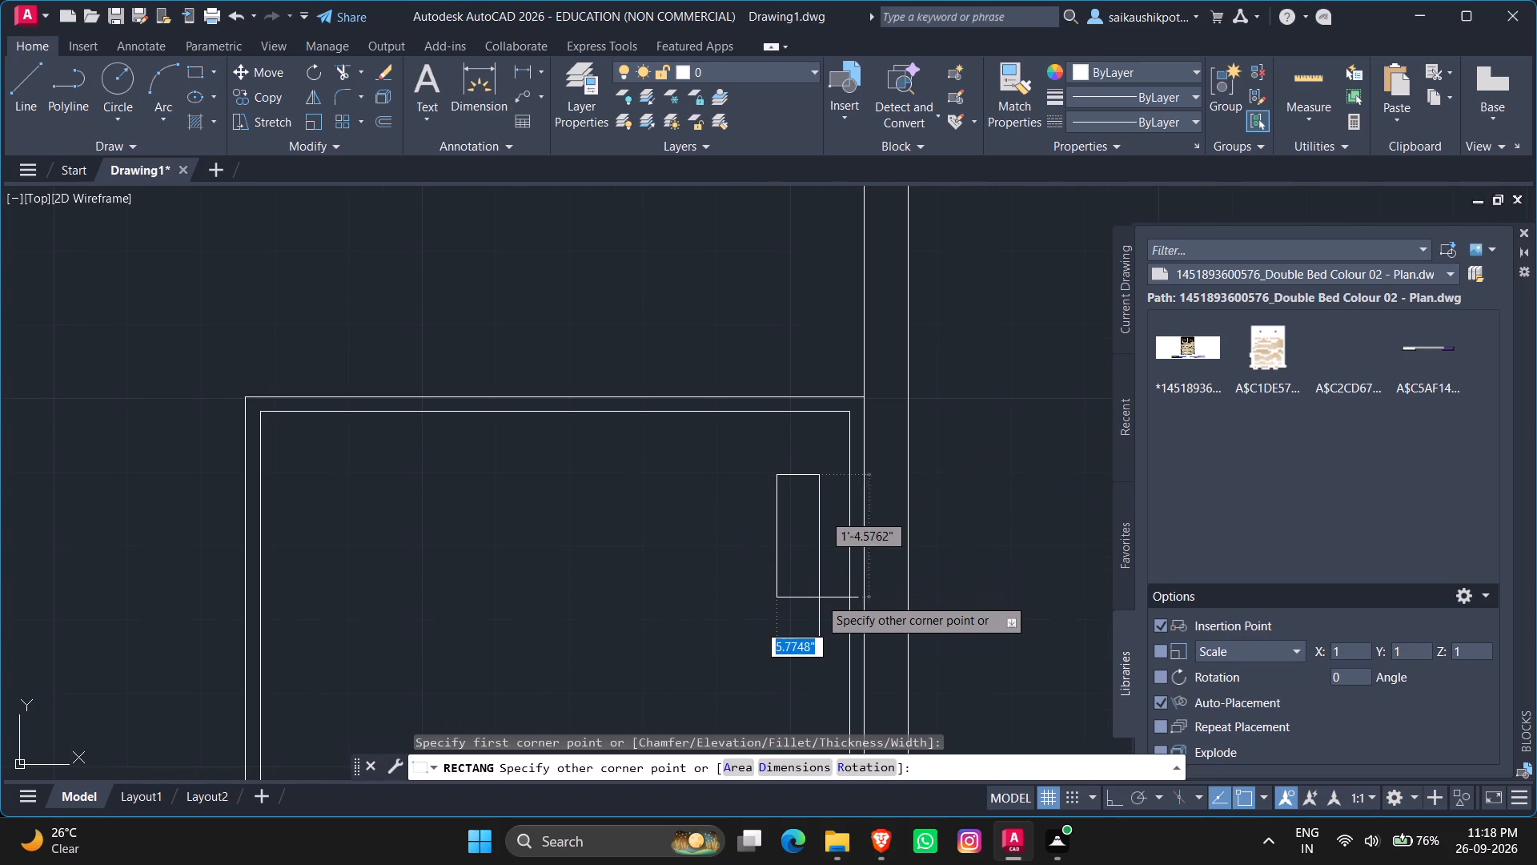
left_click(829, 605)
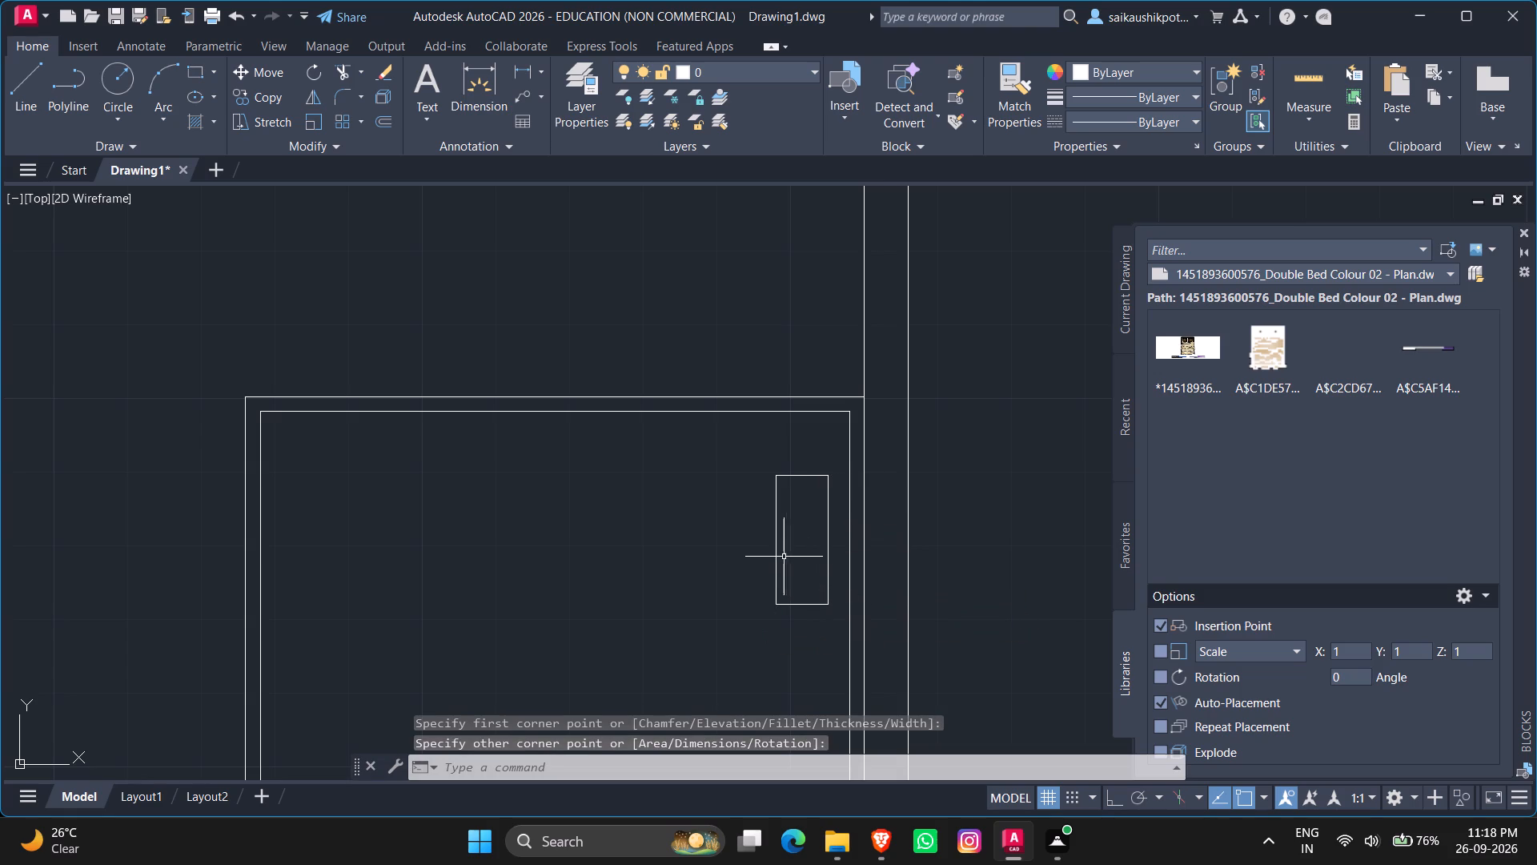
Widen the pillow rectangle by stretching its left edge outward, away from the exterior wall.
left_click(777, 552)
left_click(773, 541)
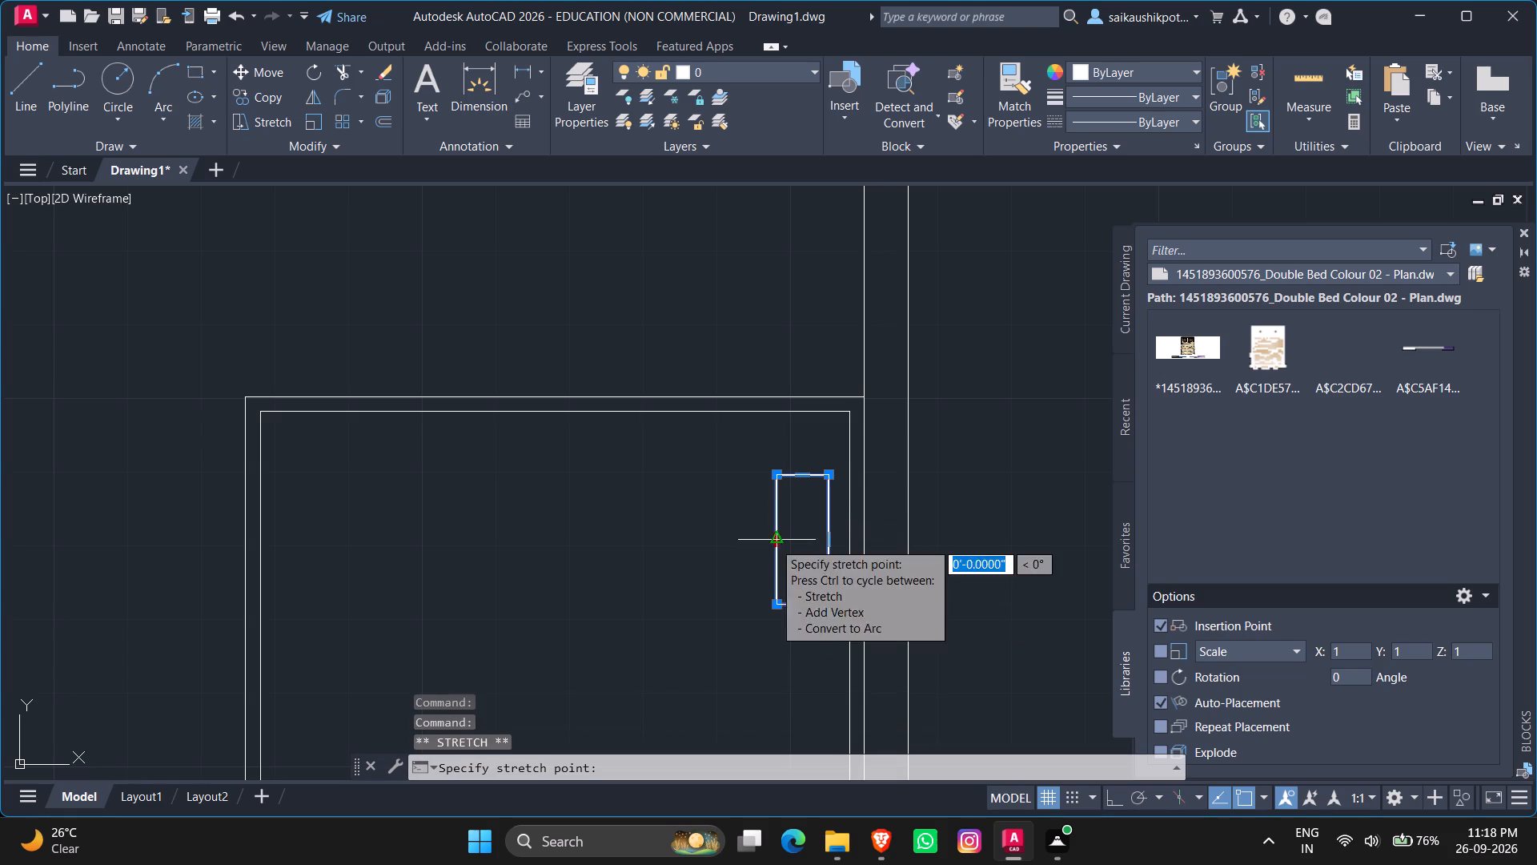
left_click(752, 544)
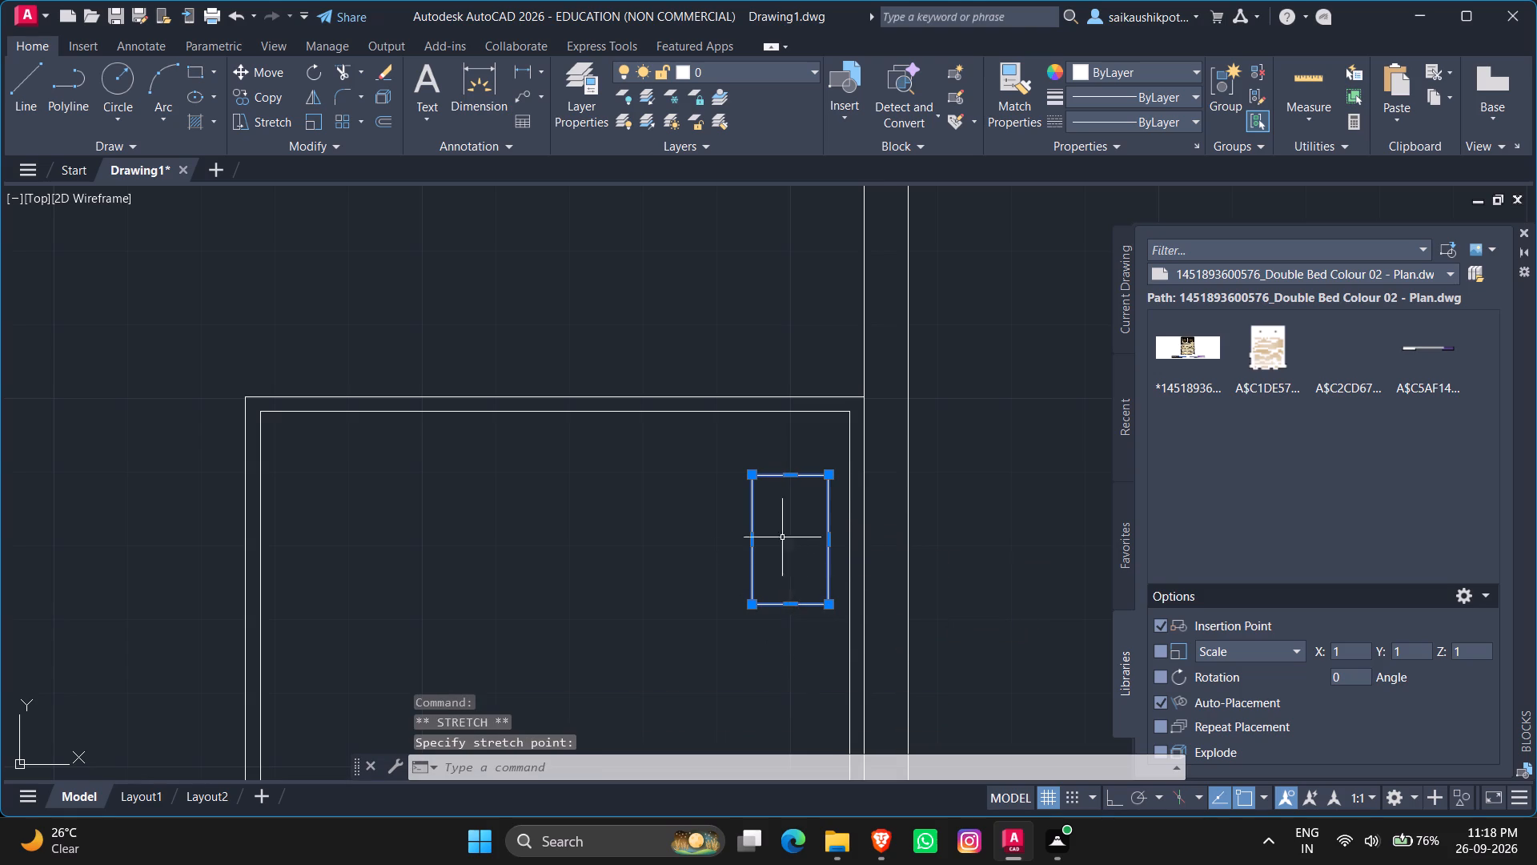
scroll(772, 513, "down", 3)
scroll(763, 582, "up", 2)
key("Escape")
Copy the pillow rectangle and paste the duplicate directly below it, inside the bed's lower-right corner.
left_click(768, 449)
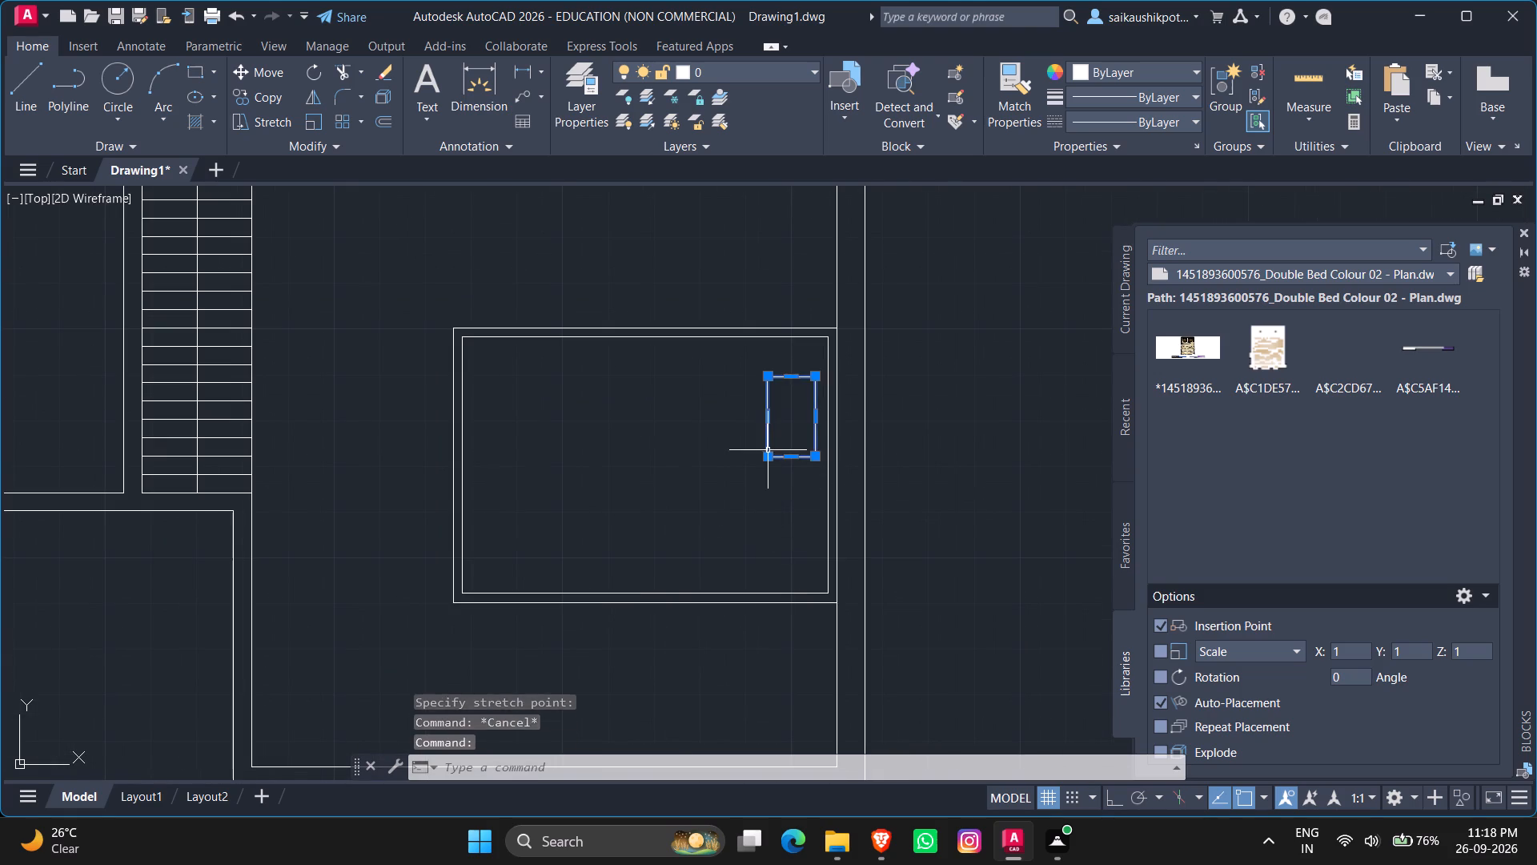
key("ctrl+c")
key("ctrl+v")
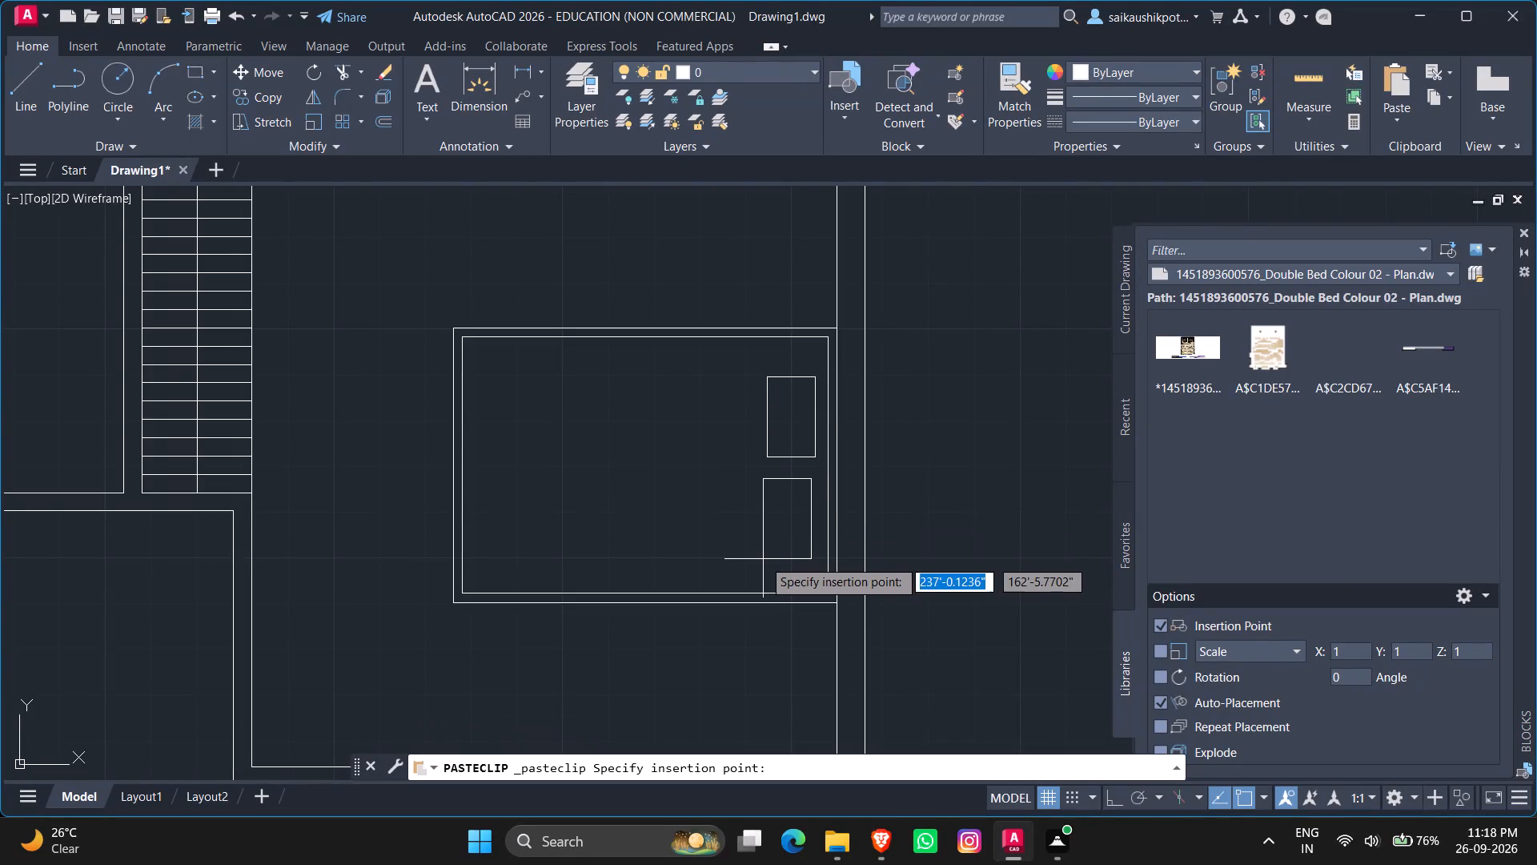
left_click(768, 561)
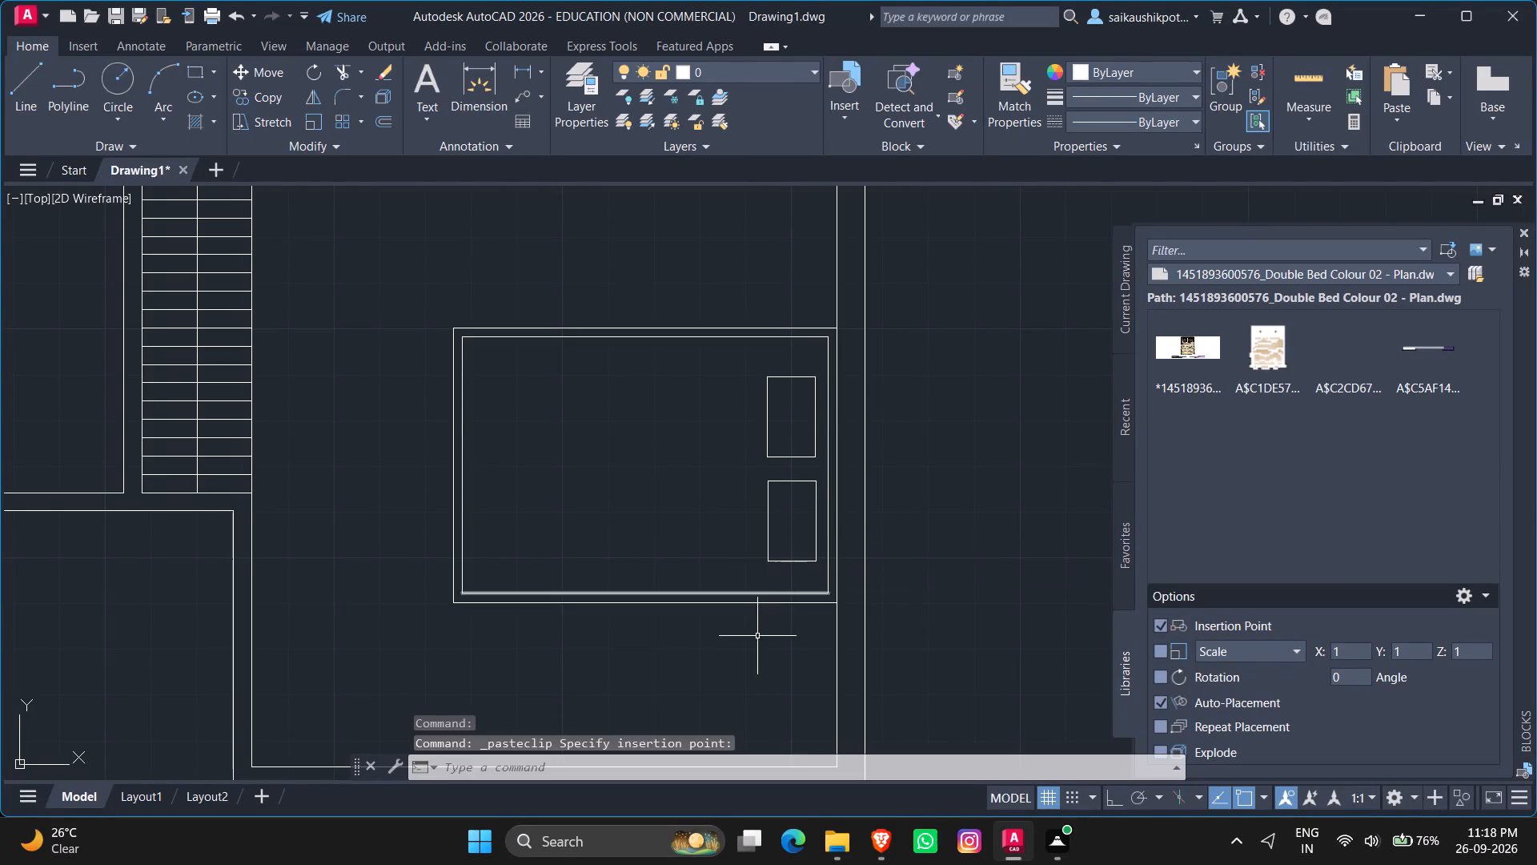
key("Escape")
key("Escape")
Review the furnished floor plan from the bedroom down through the kitchen, dining and living areas.
scroll(590, 466, "down", 1)
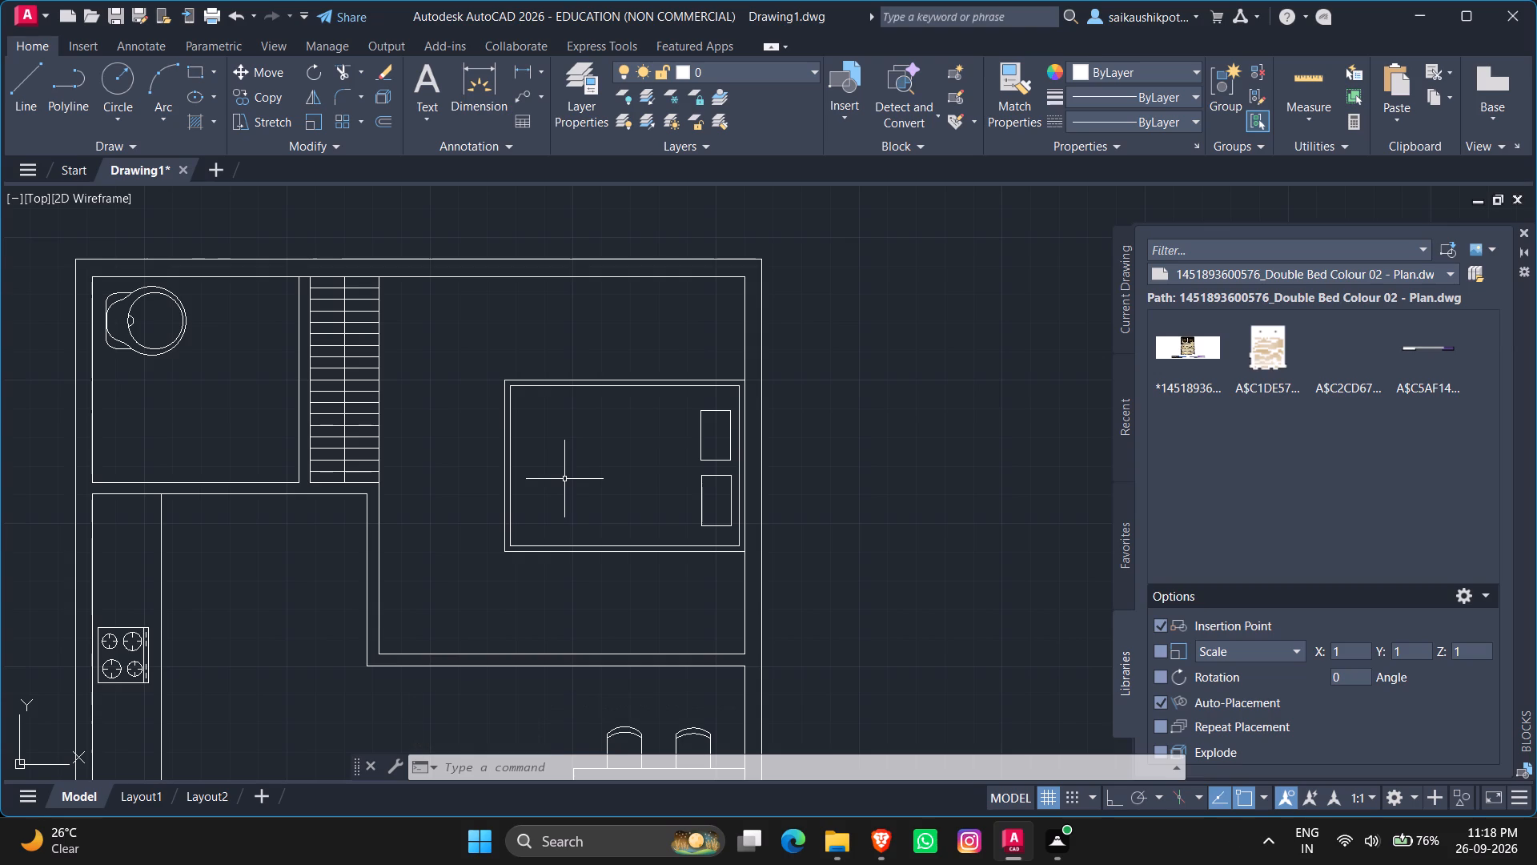
scroll(564, 479, "down", 4)
scroll(568, 536, "up", 3)
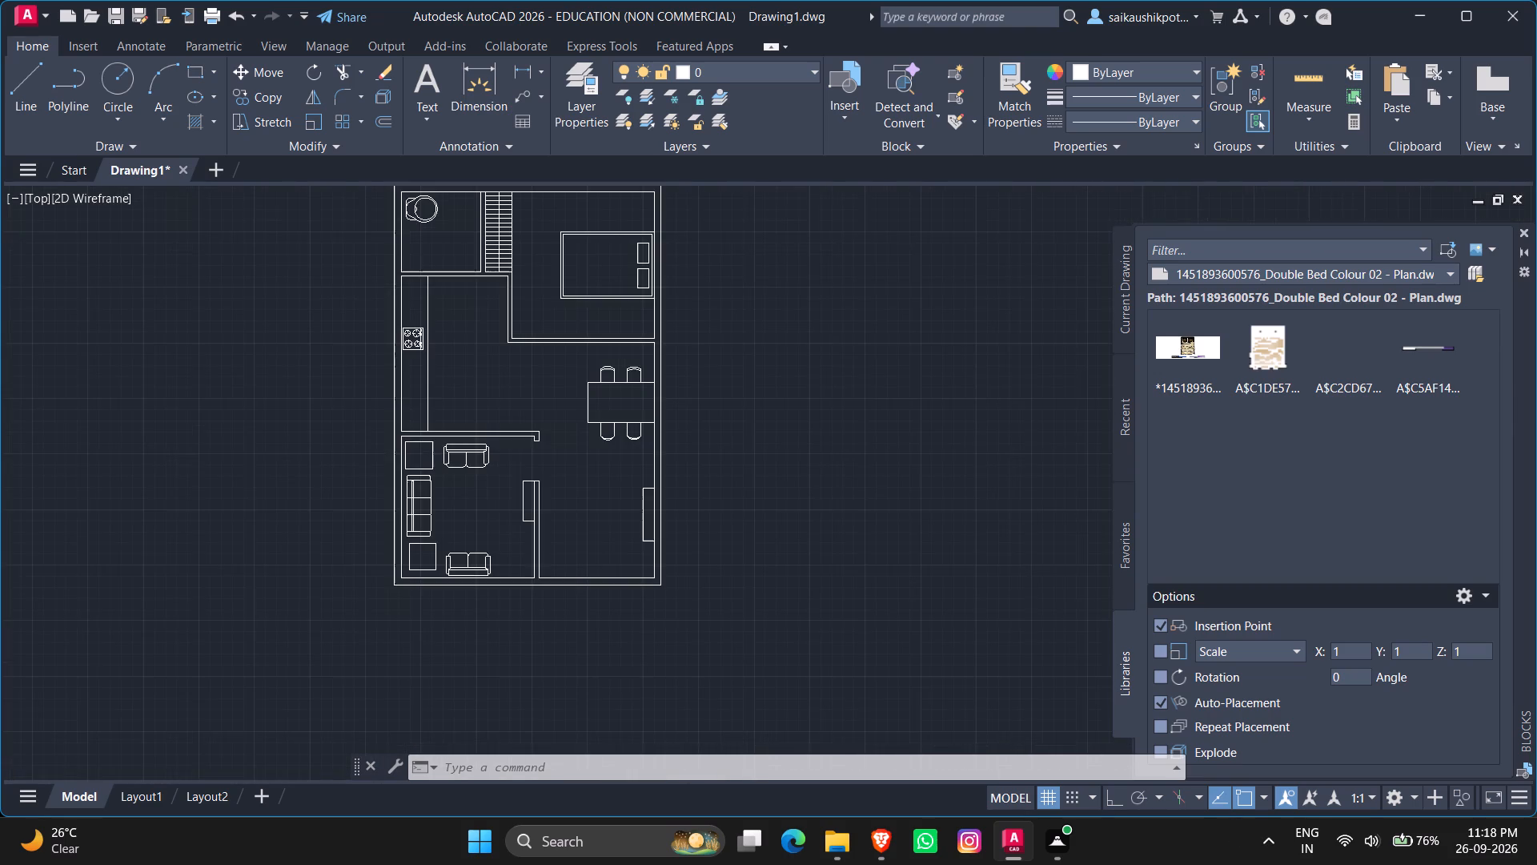
middle_click_drag(566, 545, 620, 625)
key("Escape")
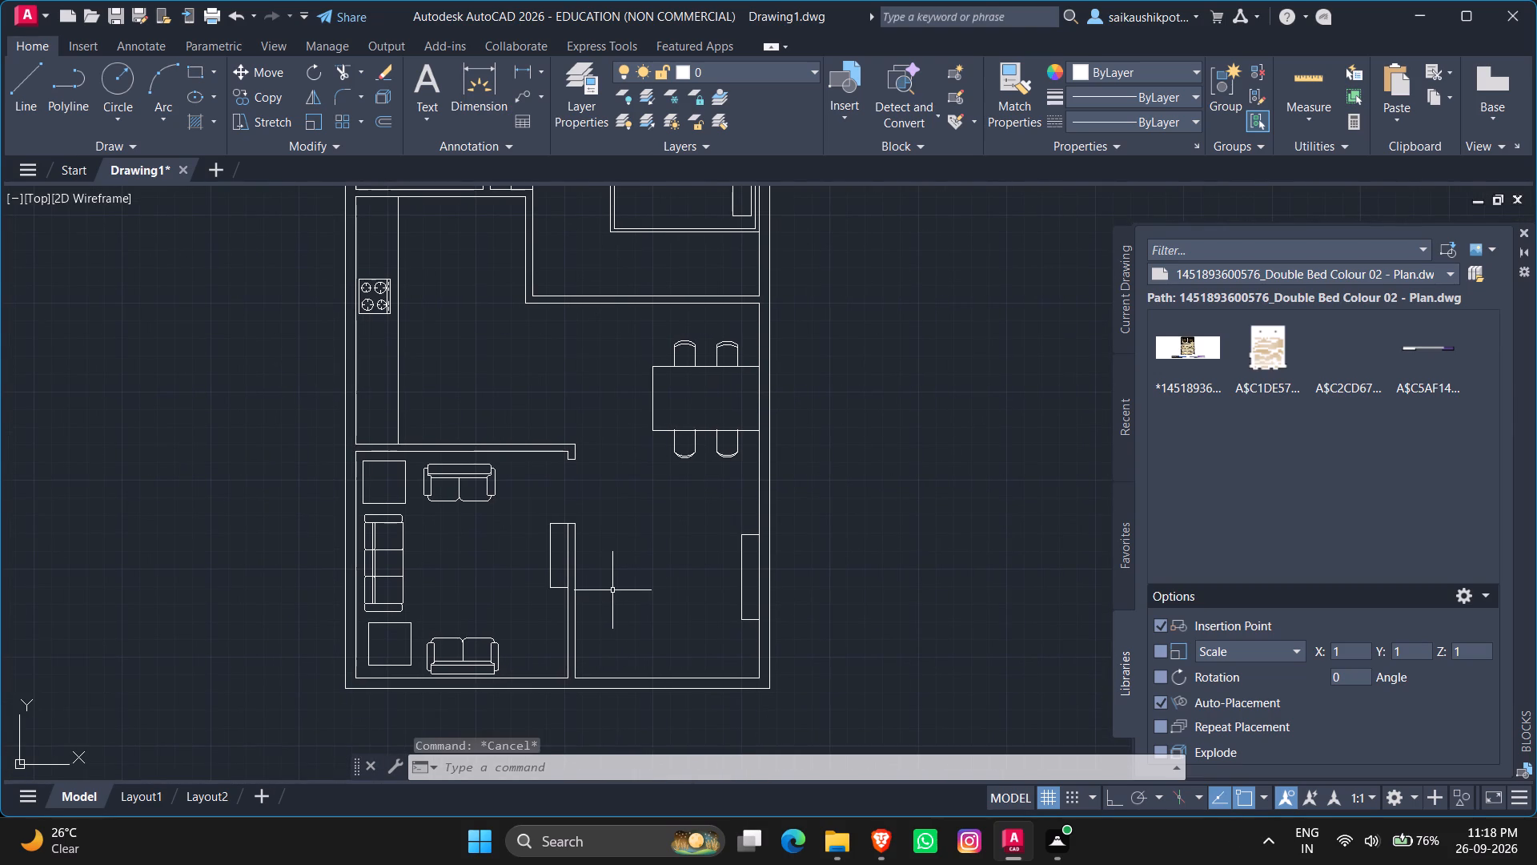
key("Escape")
key("Escape")
middle_click_drag(636, 518, 676, 546)
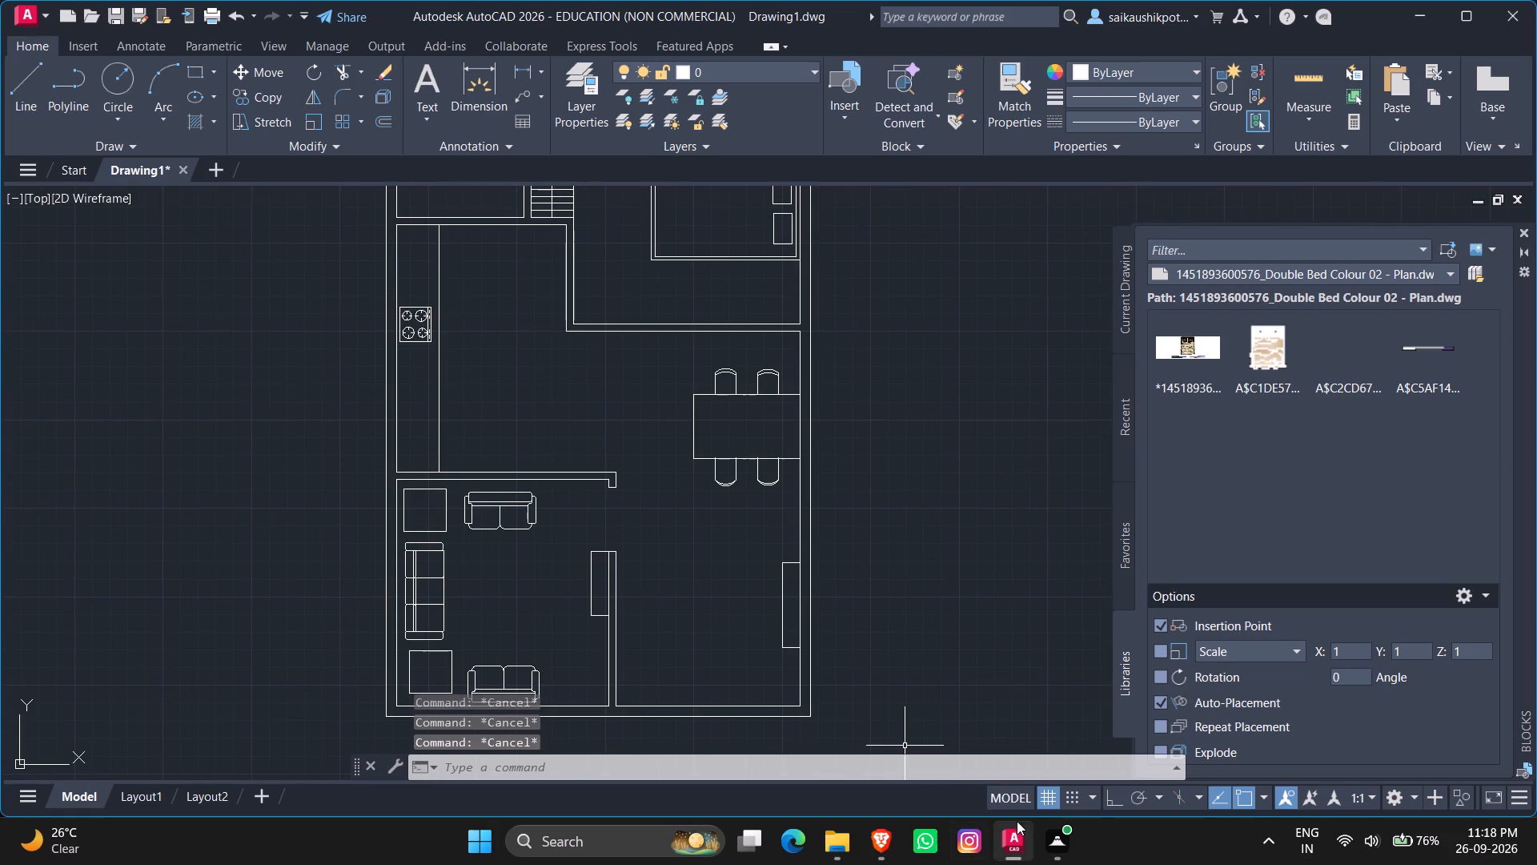
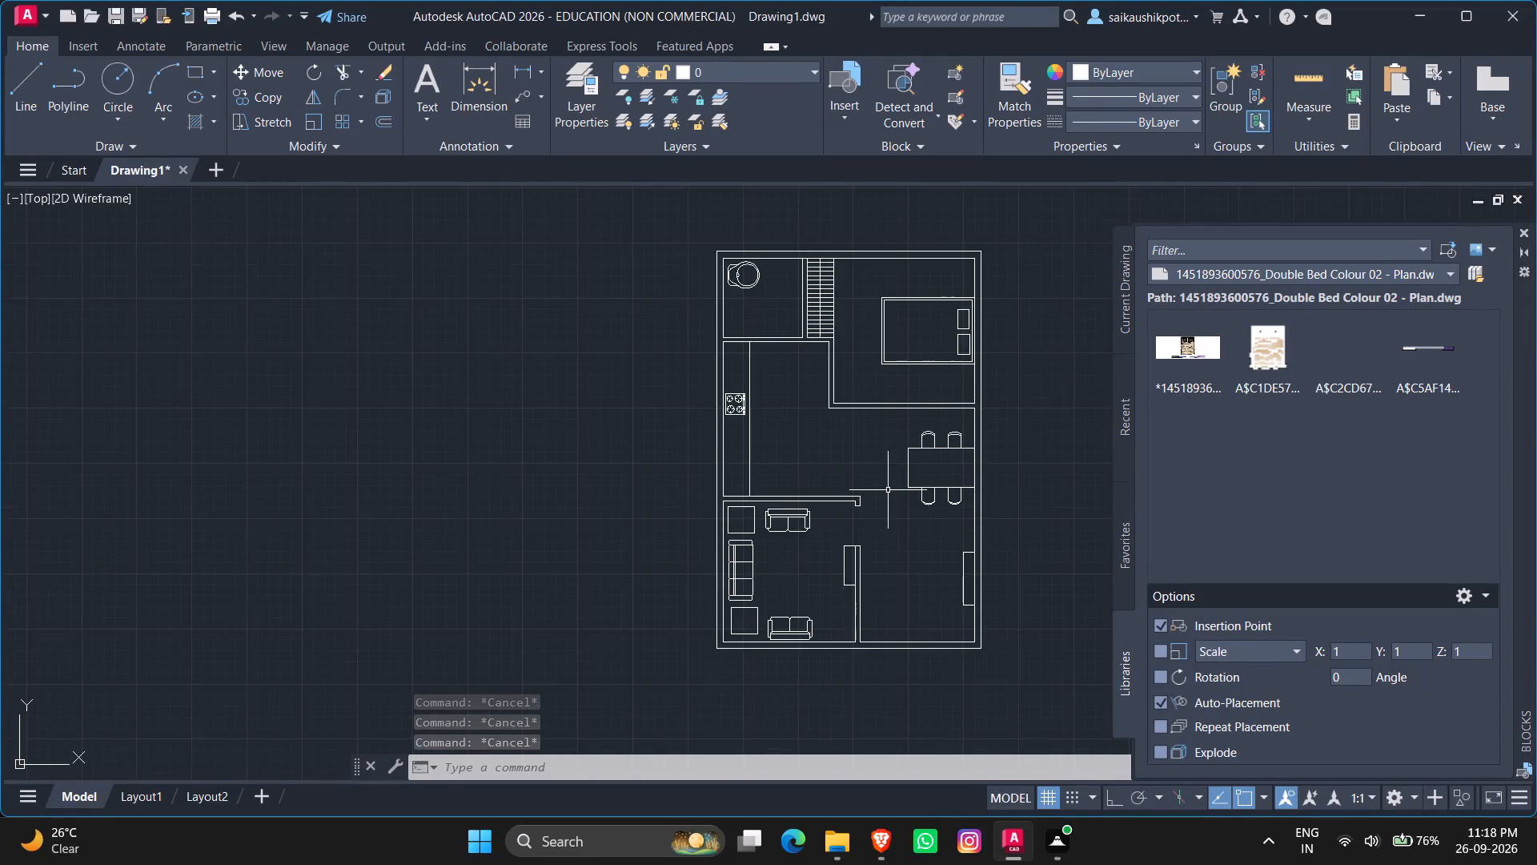
Start a multiline text label reading "KITCHEN / DINING" in the open floor area between the kitchen counter and dining table.
scroll(888, 490, "down", 1)
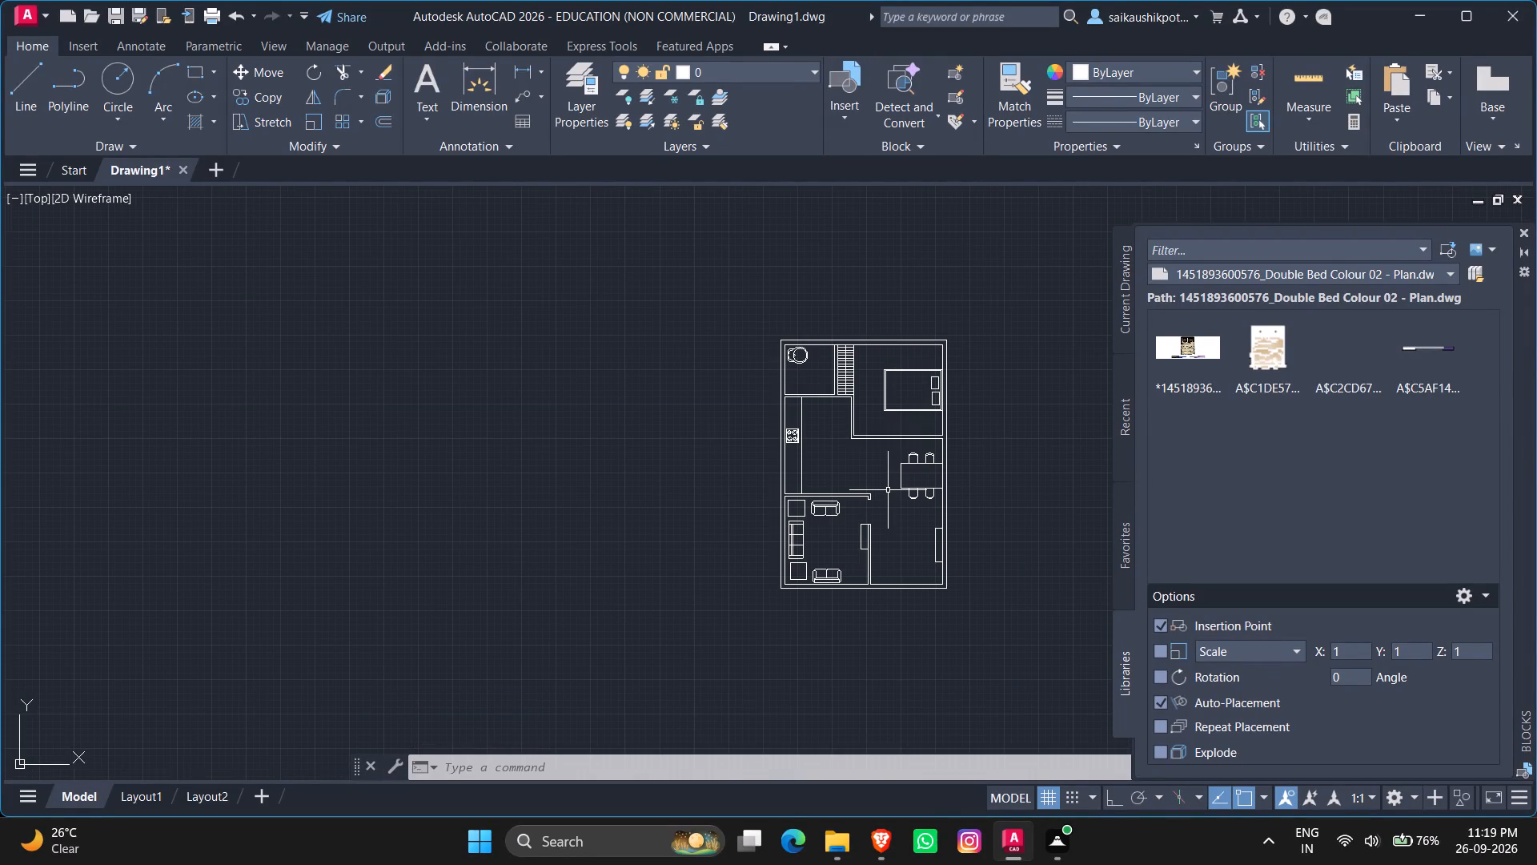
key("Escape")
scroll(905, 438, "up", 2)
scroll(888, 461, "down", 2)
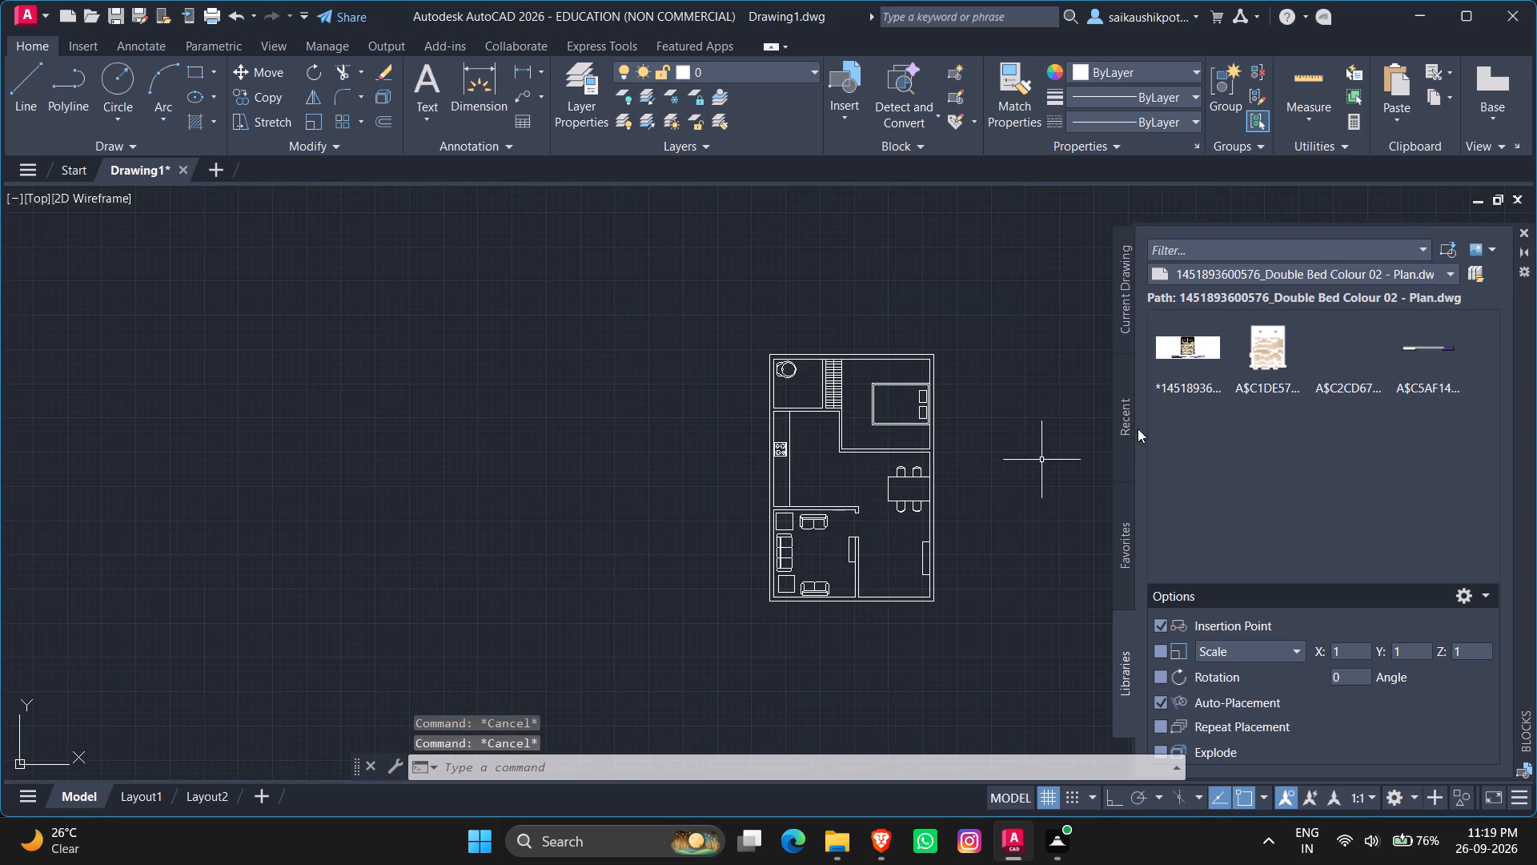
scroll(861, 492, "up", 2)
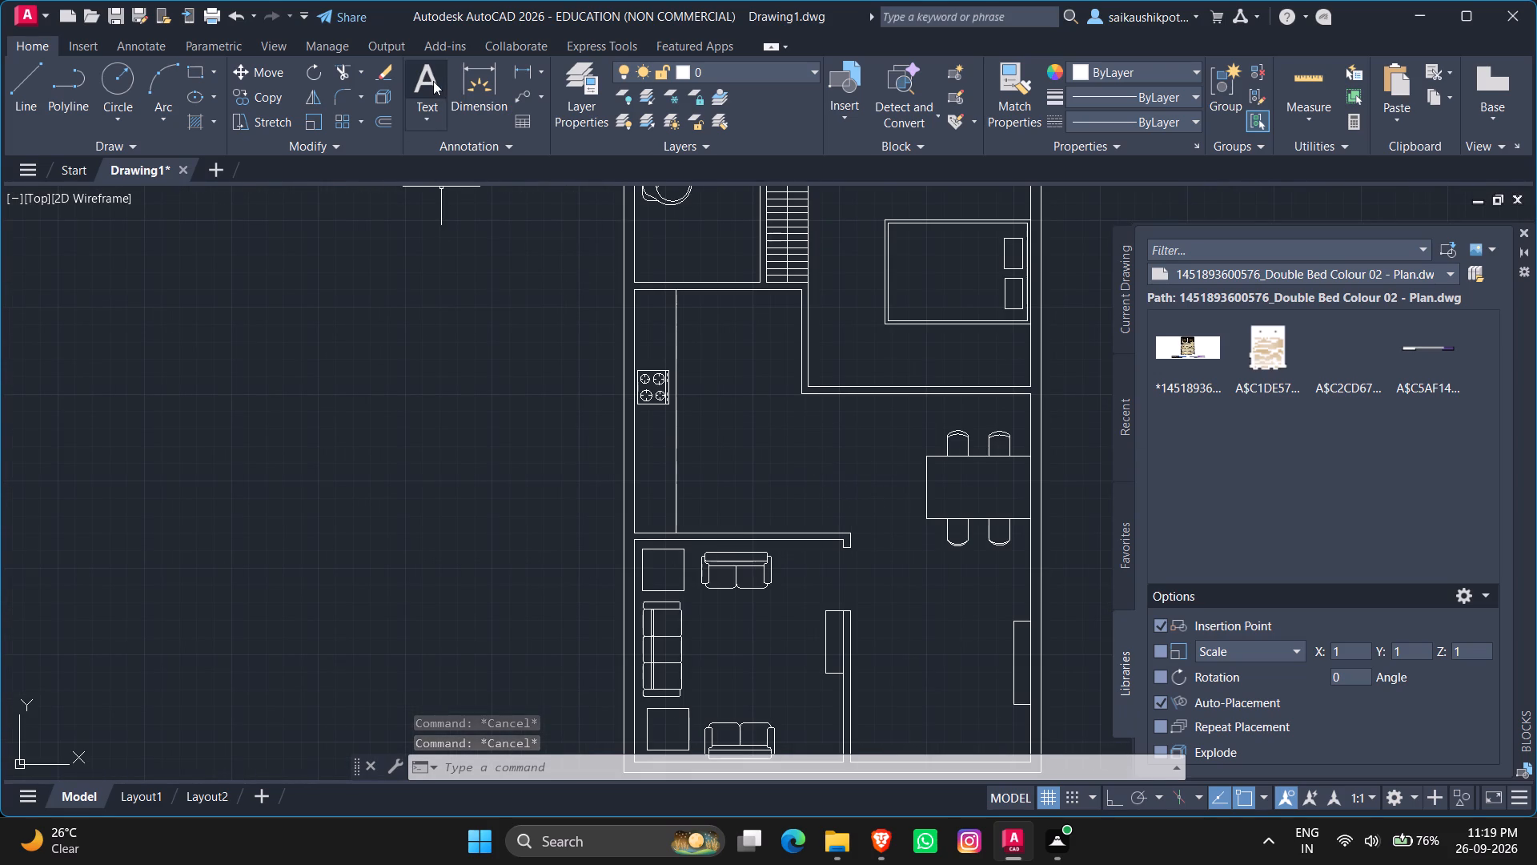
left_click(433, 81)
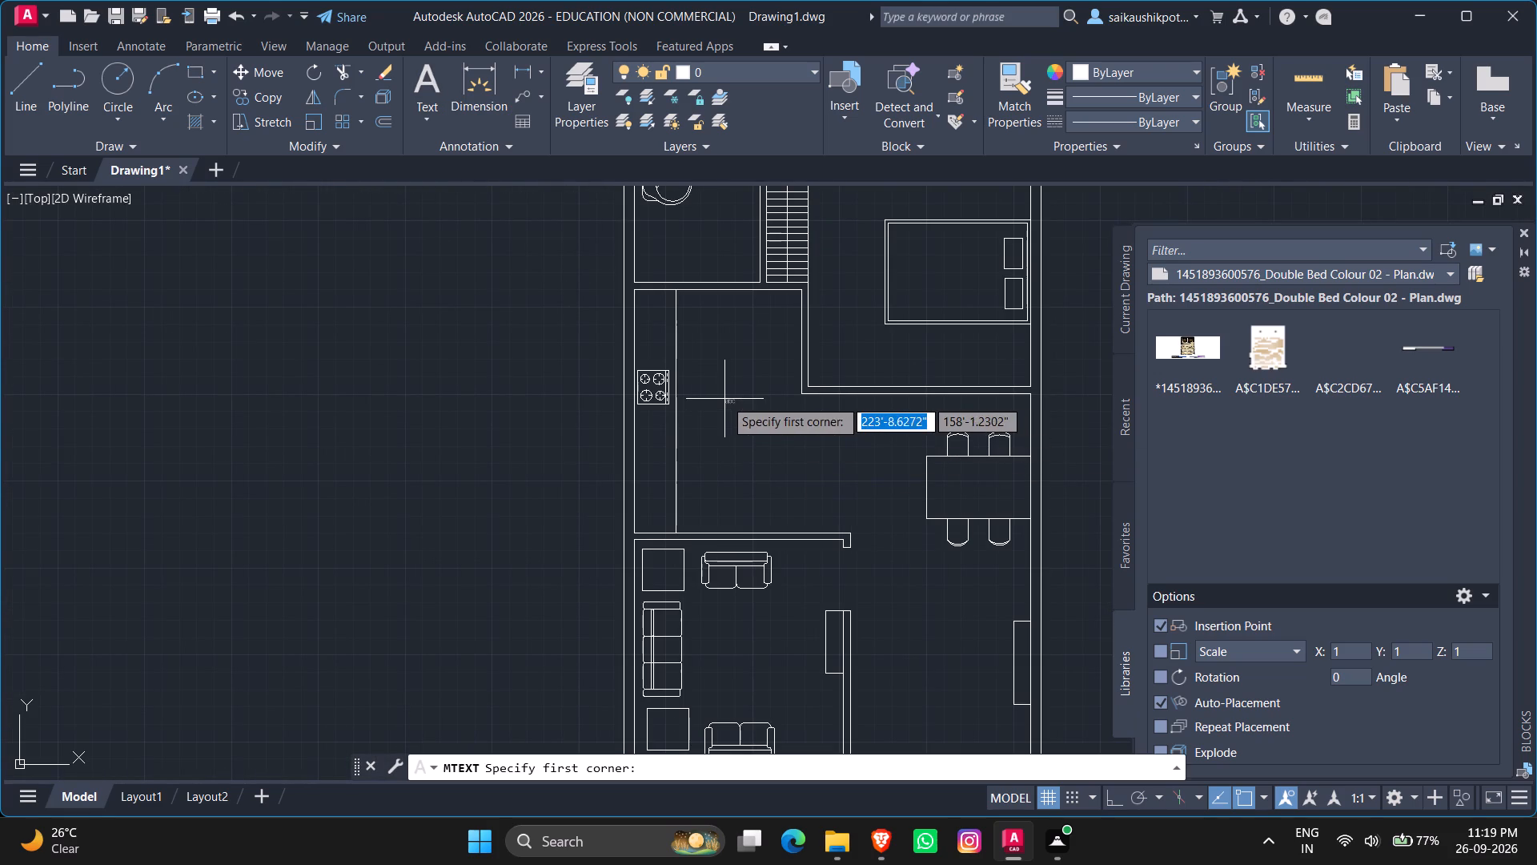
left_click(743, 428)
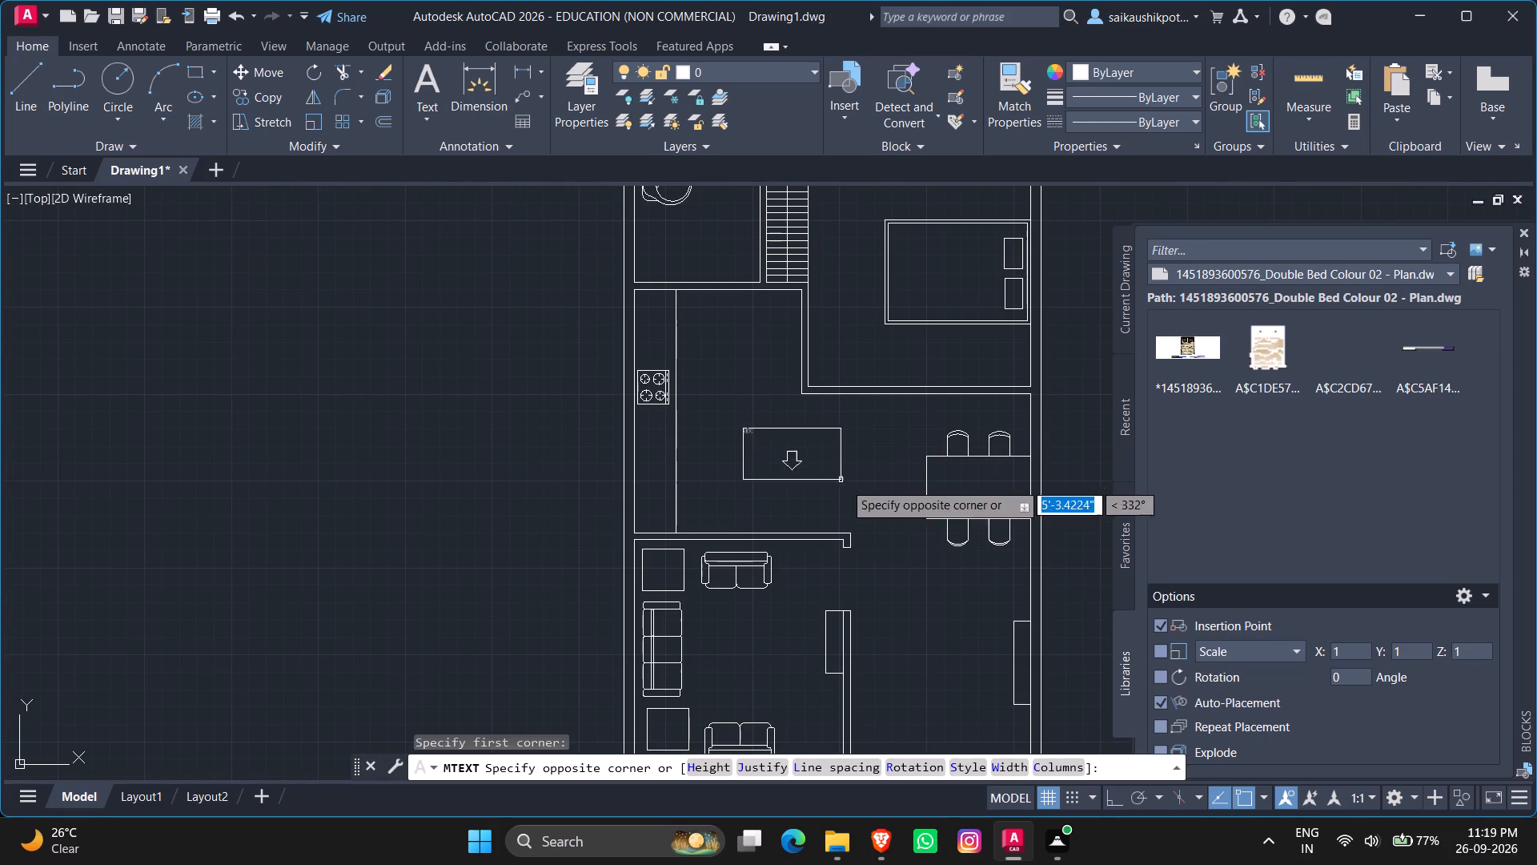
left_click(894, 493)
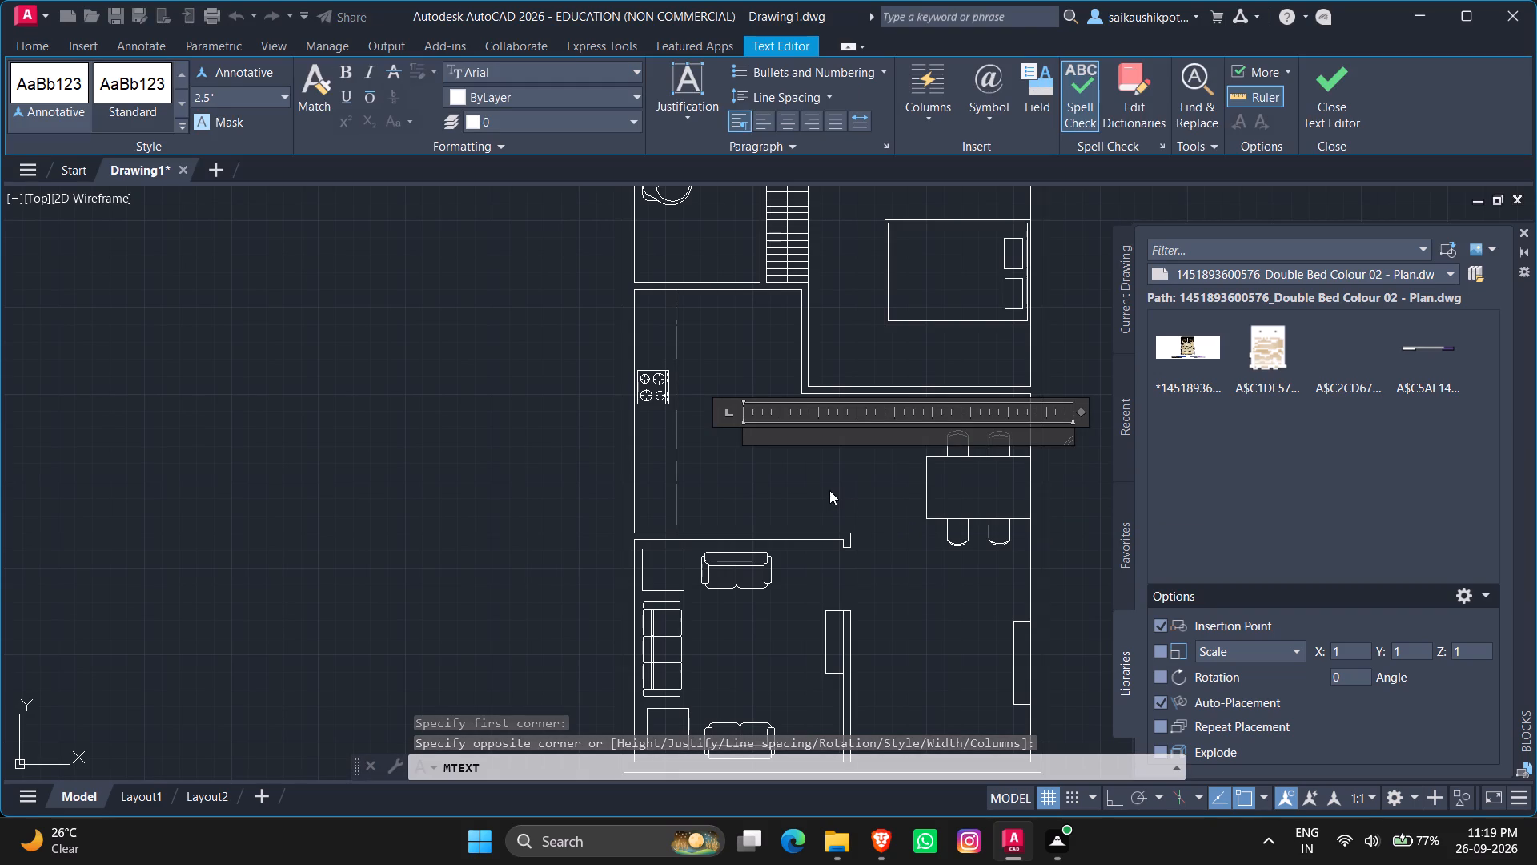
type("KITCHEN")
key("space")
type("/ DRAW")
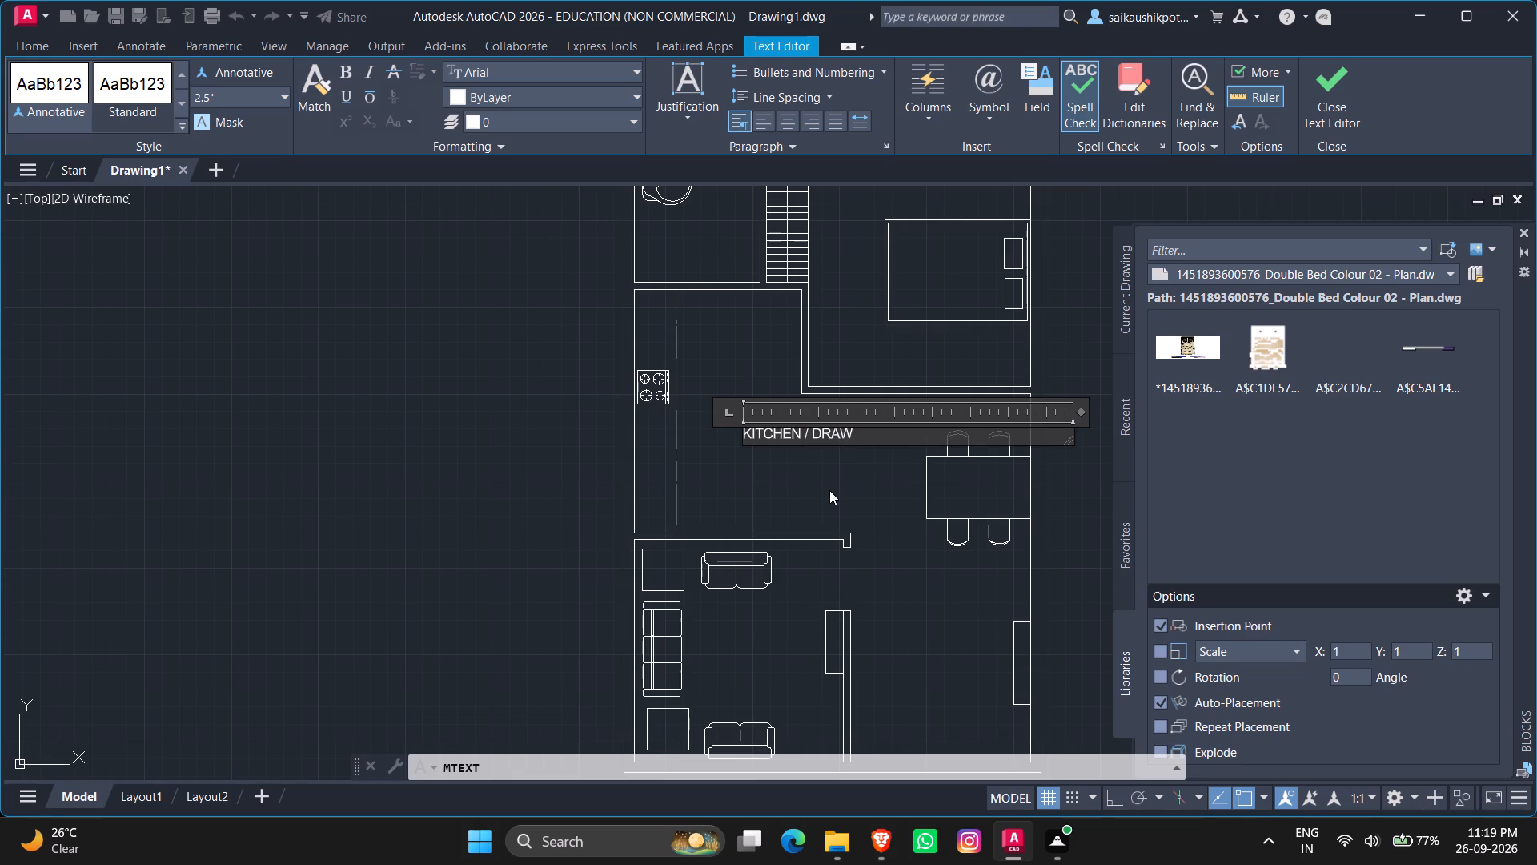
key("BackSpace")
key("BackSpace")
key("BackSpace")
key("BackSpace")
type("DINING")
Add a second line reading 12'-0" X 14'-0" to the kitchen/dining label and finish the text.
key("Return")
type("12'")
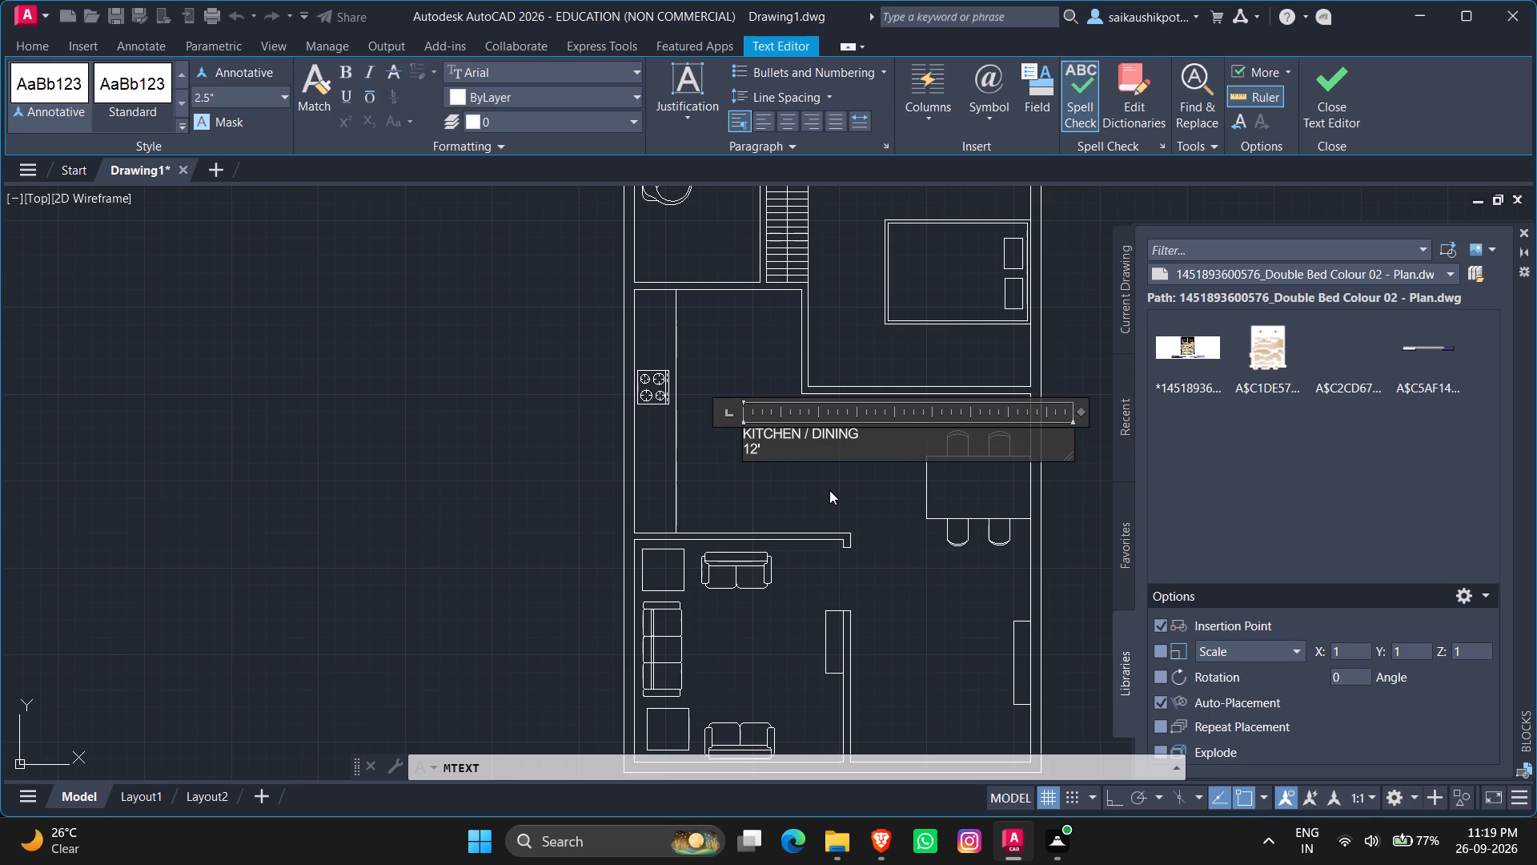
key("minus")
type("0\"")
key("space")
type("X")
key("space")
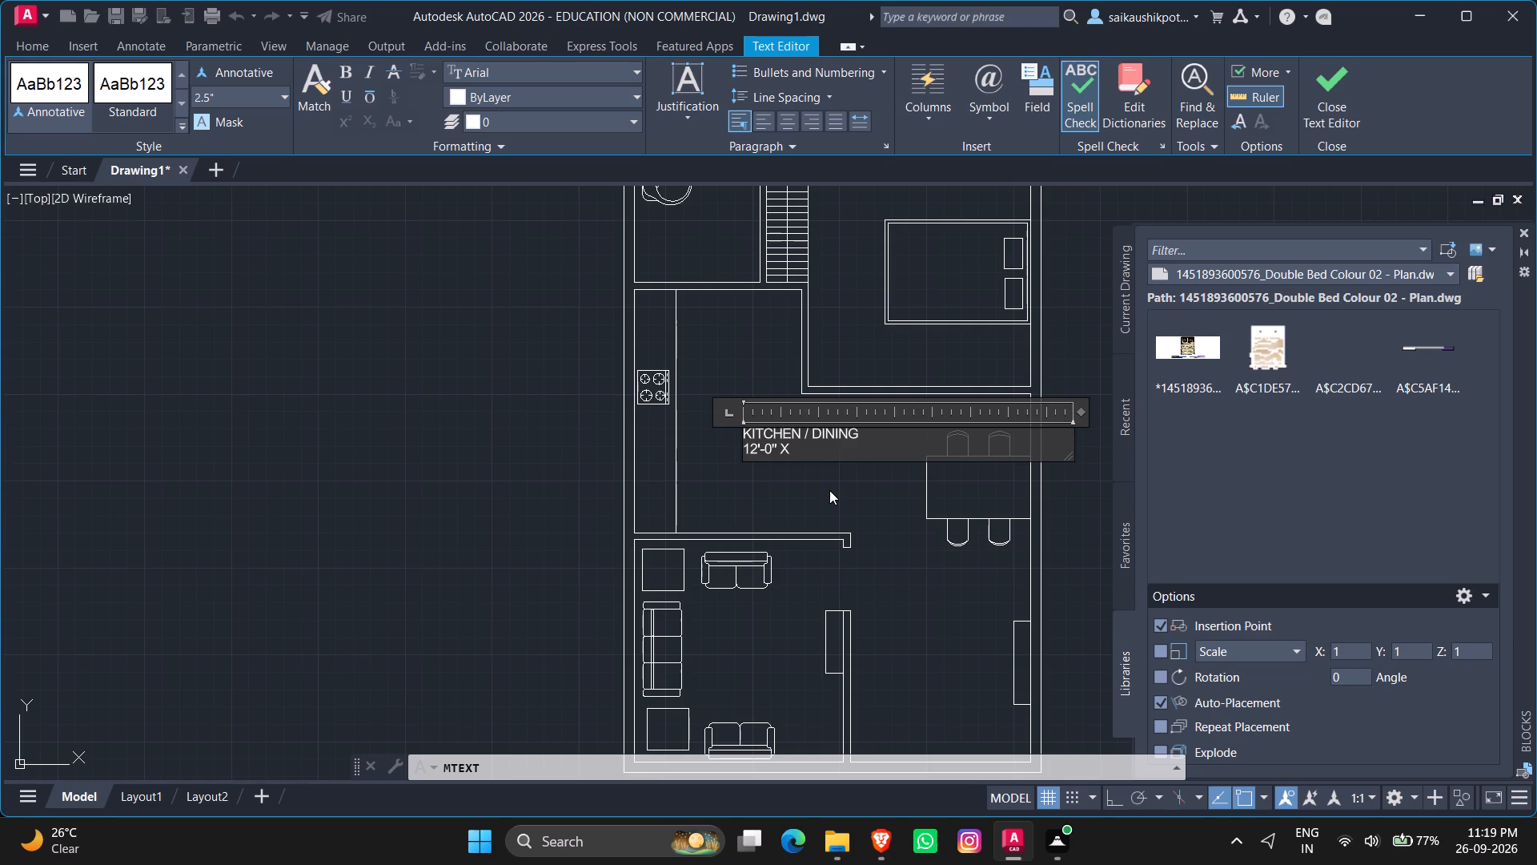
type("14'")
type("-0")
key("shift+quotedbl")
key("Escape")
key("Return")
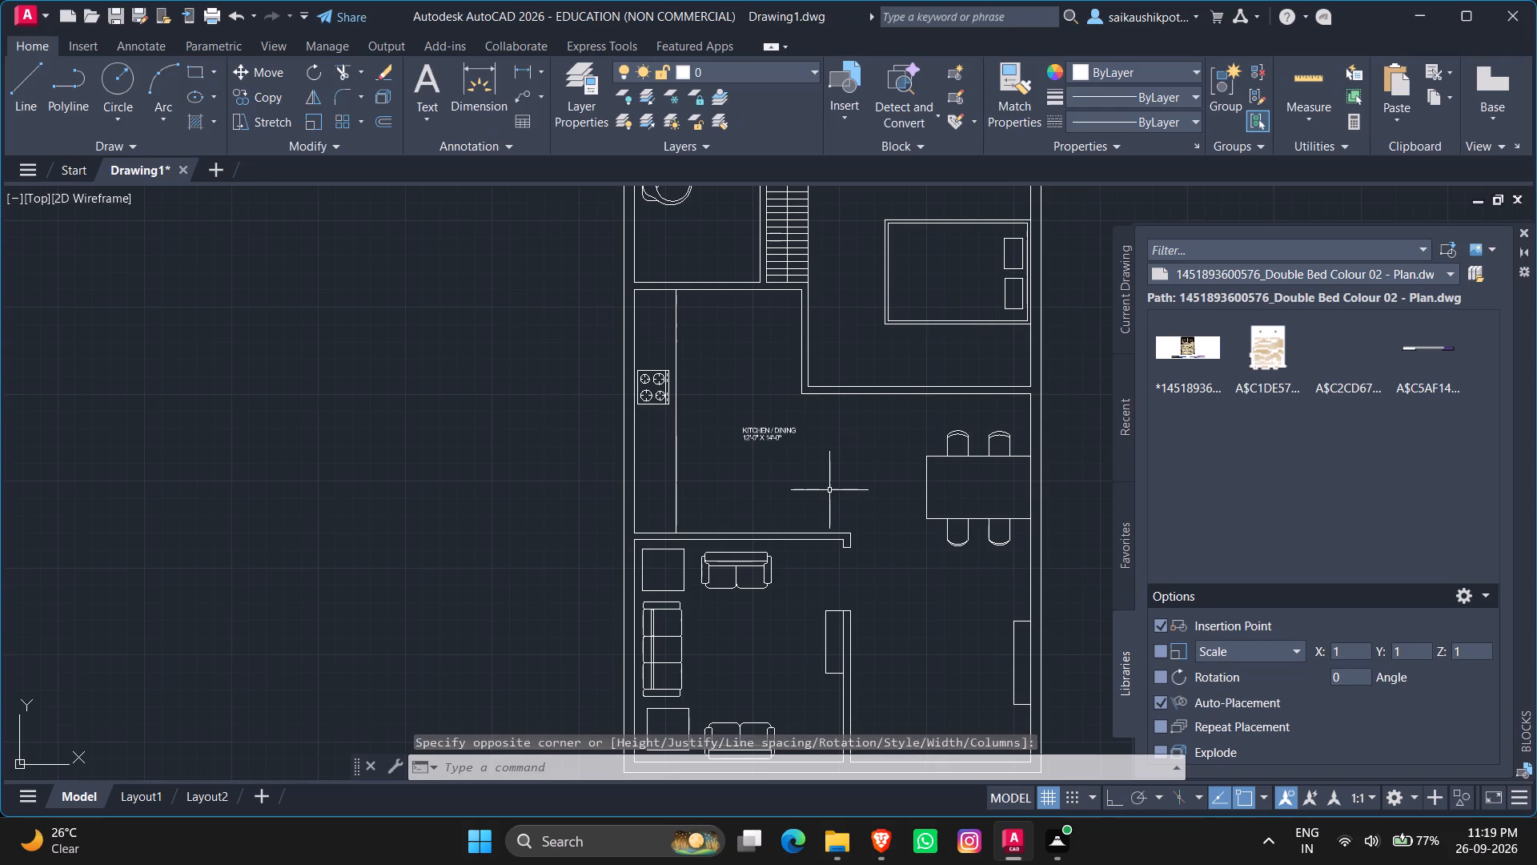
Scale the kitchen/dining label up about 3 times from its upper-left corner.
left_click(748, 438)
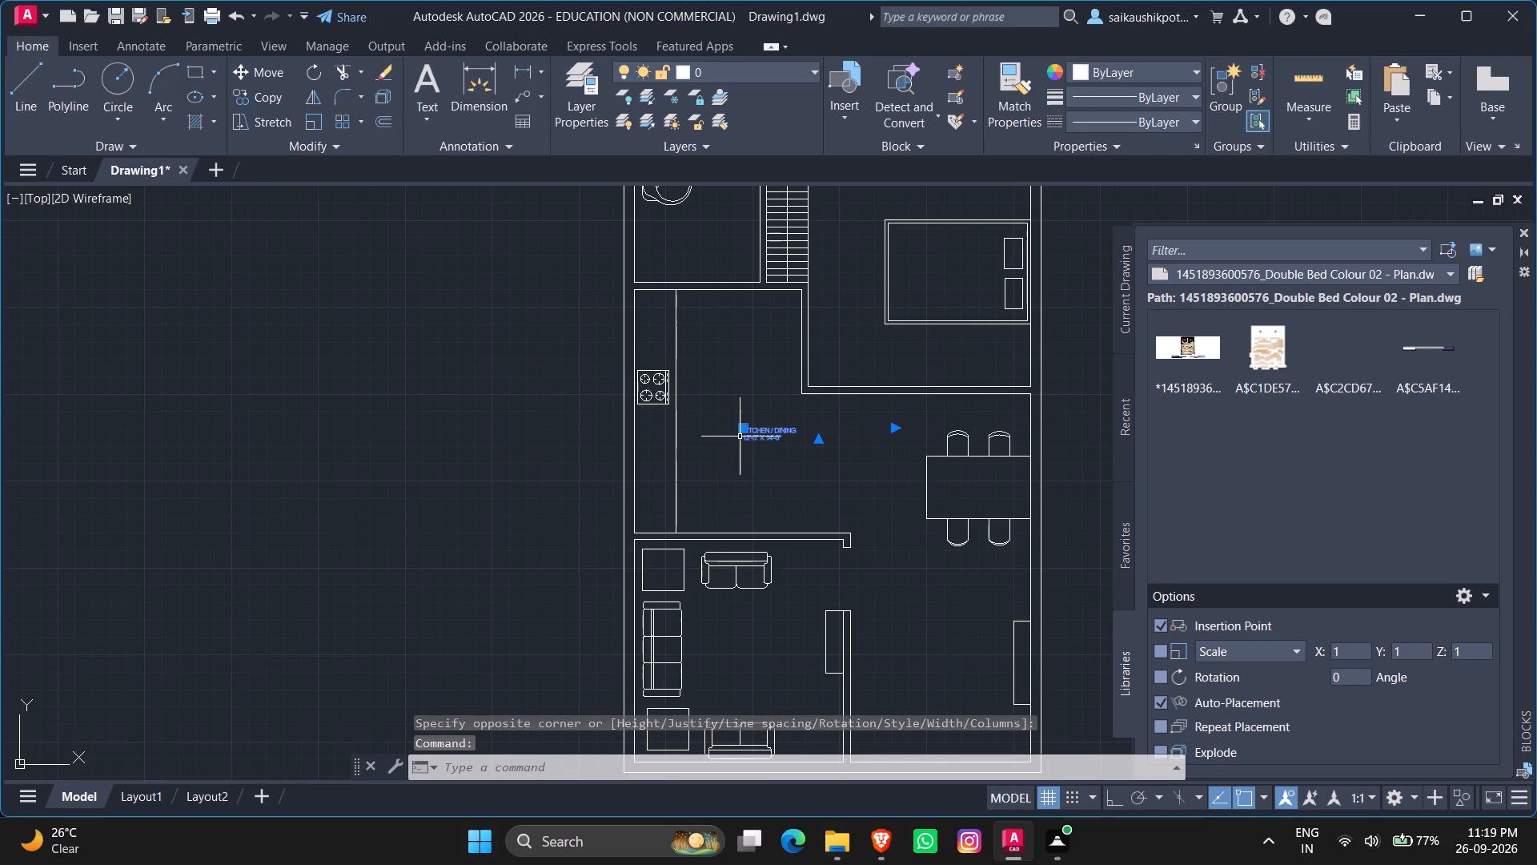
type("SC")
key("Return")
scroll(752, 441, "up", 3)
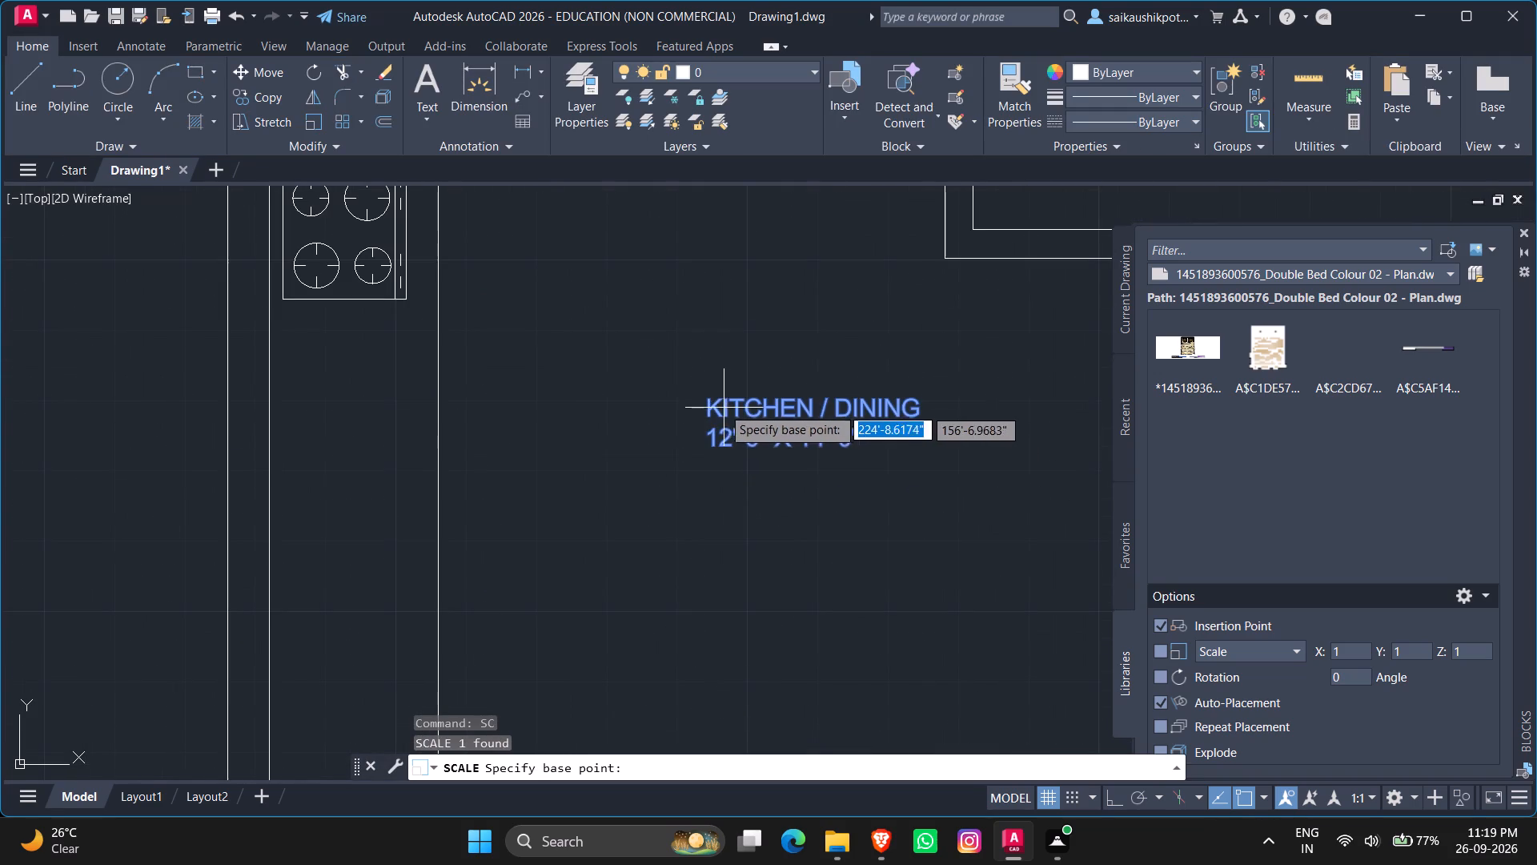
left_click(711, 406)
scroll(789, 457, "down", 2)
scroll(516, 500, "down", 1)
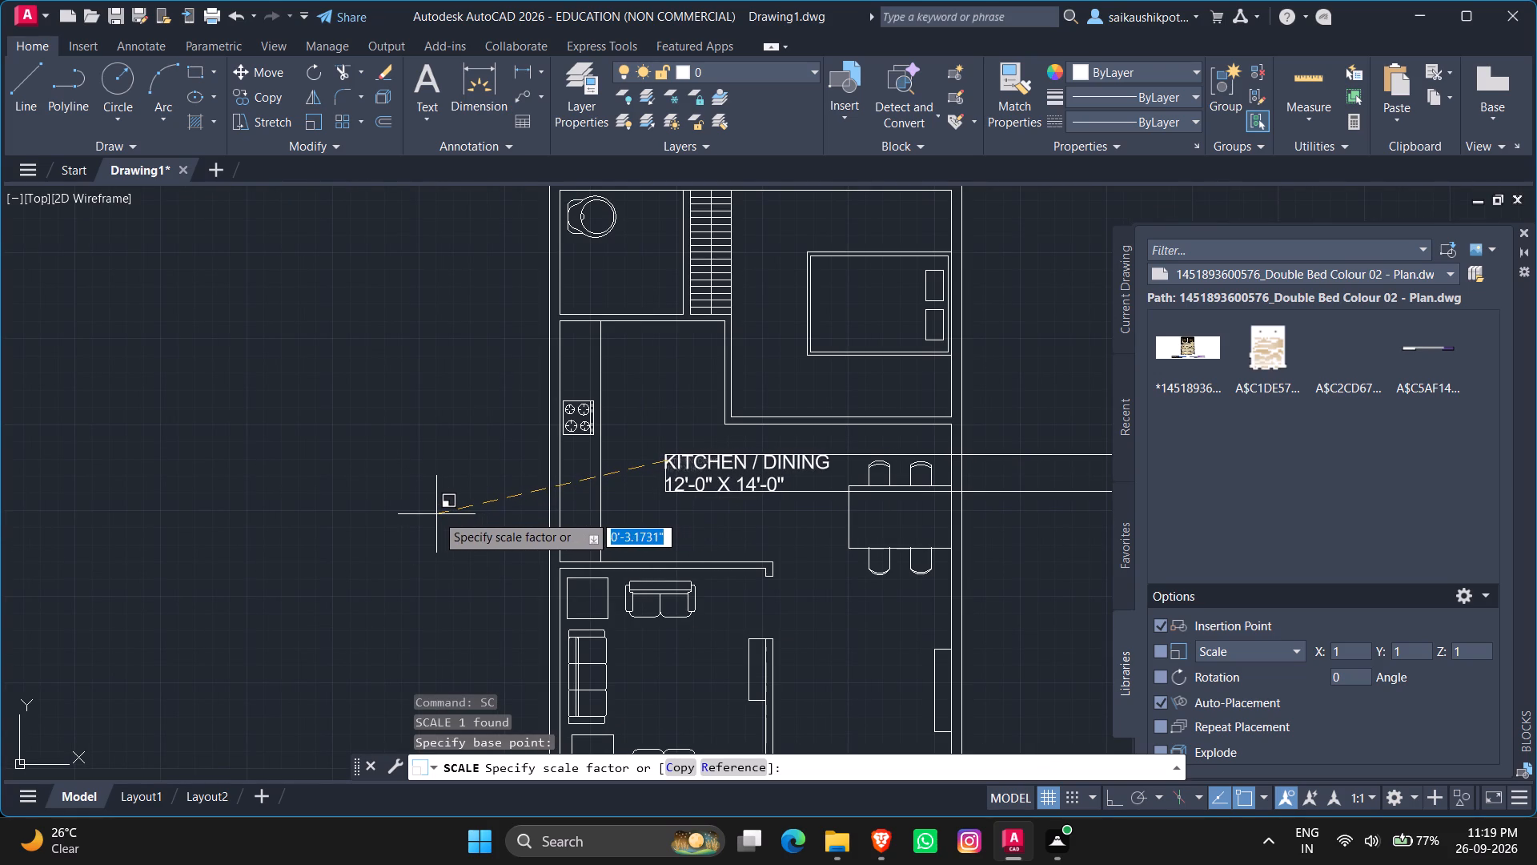
left_click(441, 520)
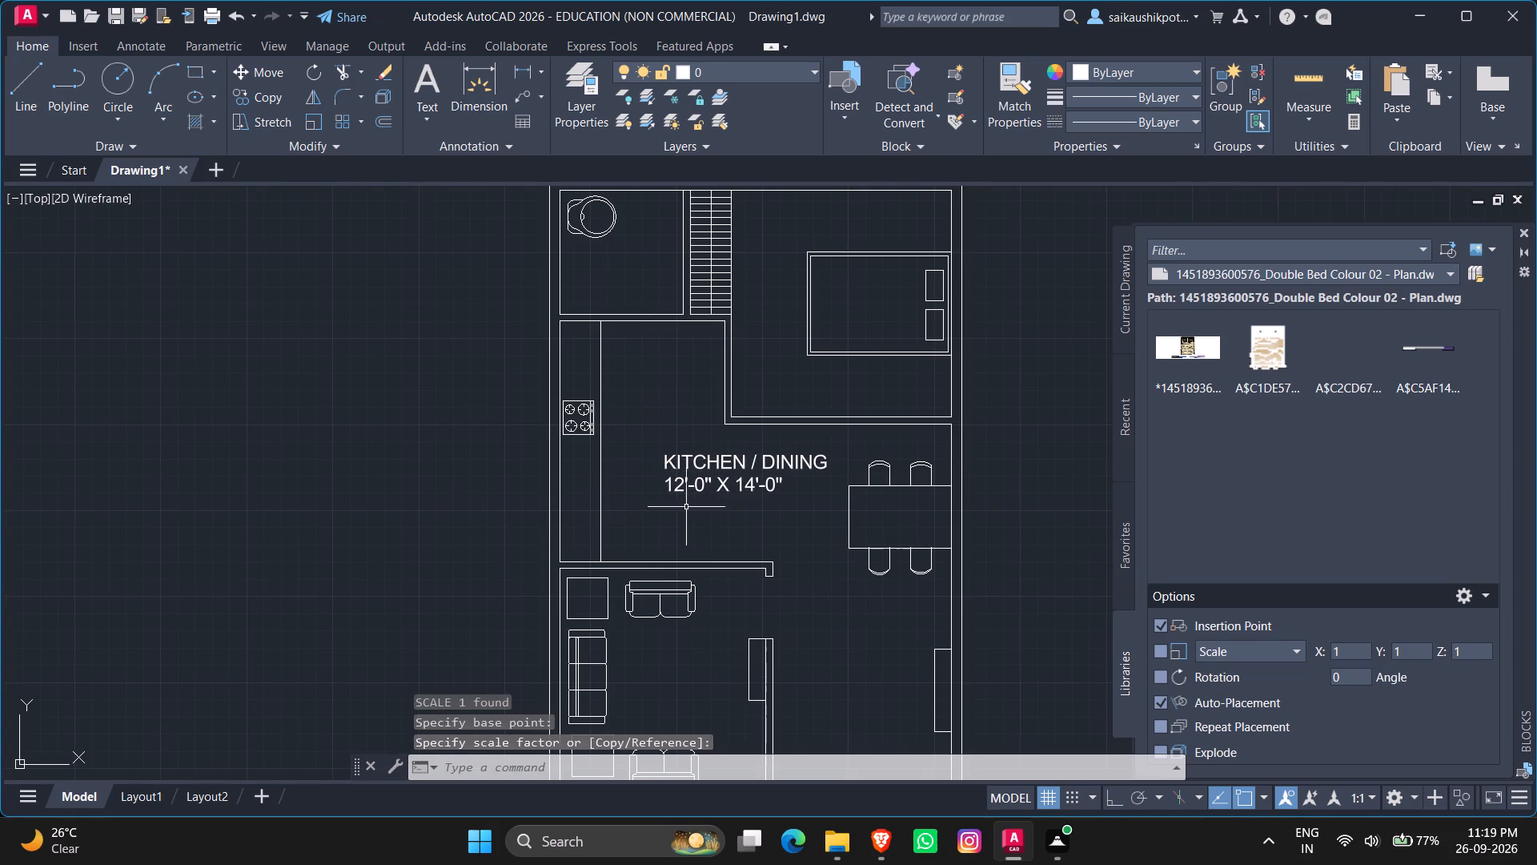
Move the enlarged kitchen/dining label slightly downward, keeping it between the counter and the dining table.
left_click(700, 476)
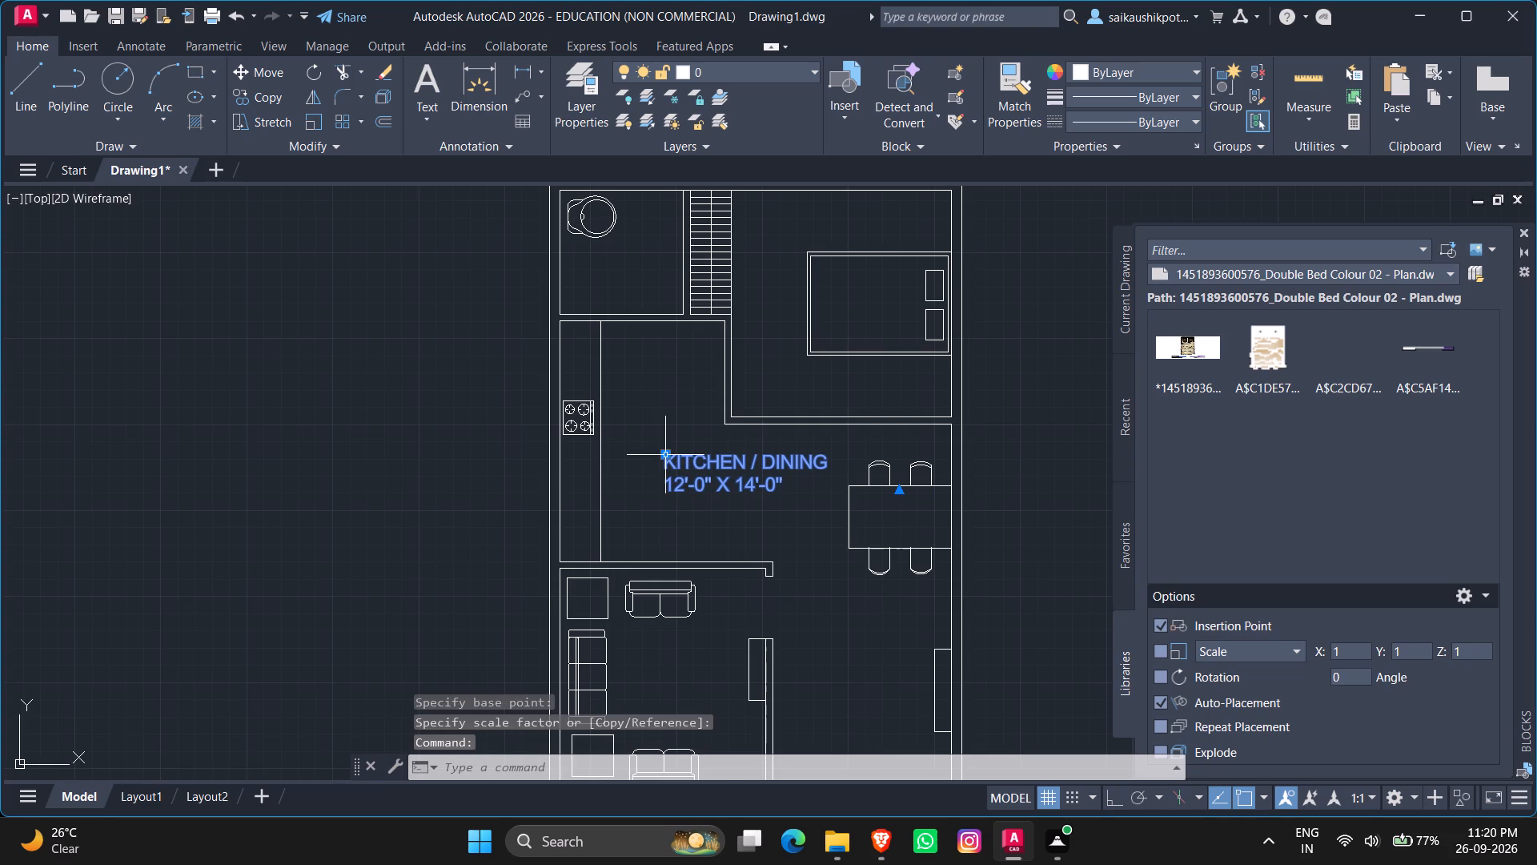
left_click(668, 454)
left_click(668, 478)
key("Escape")
key("Escape")
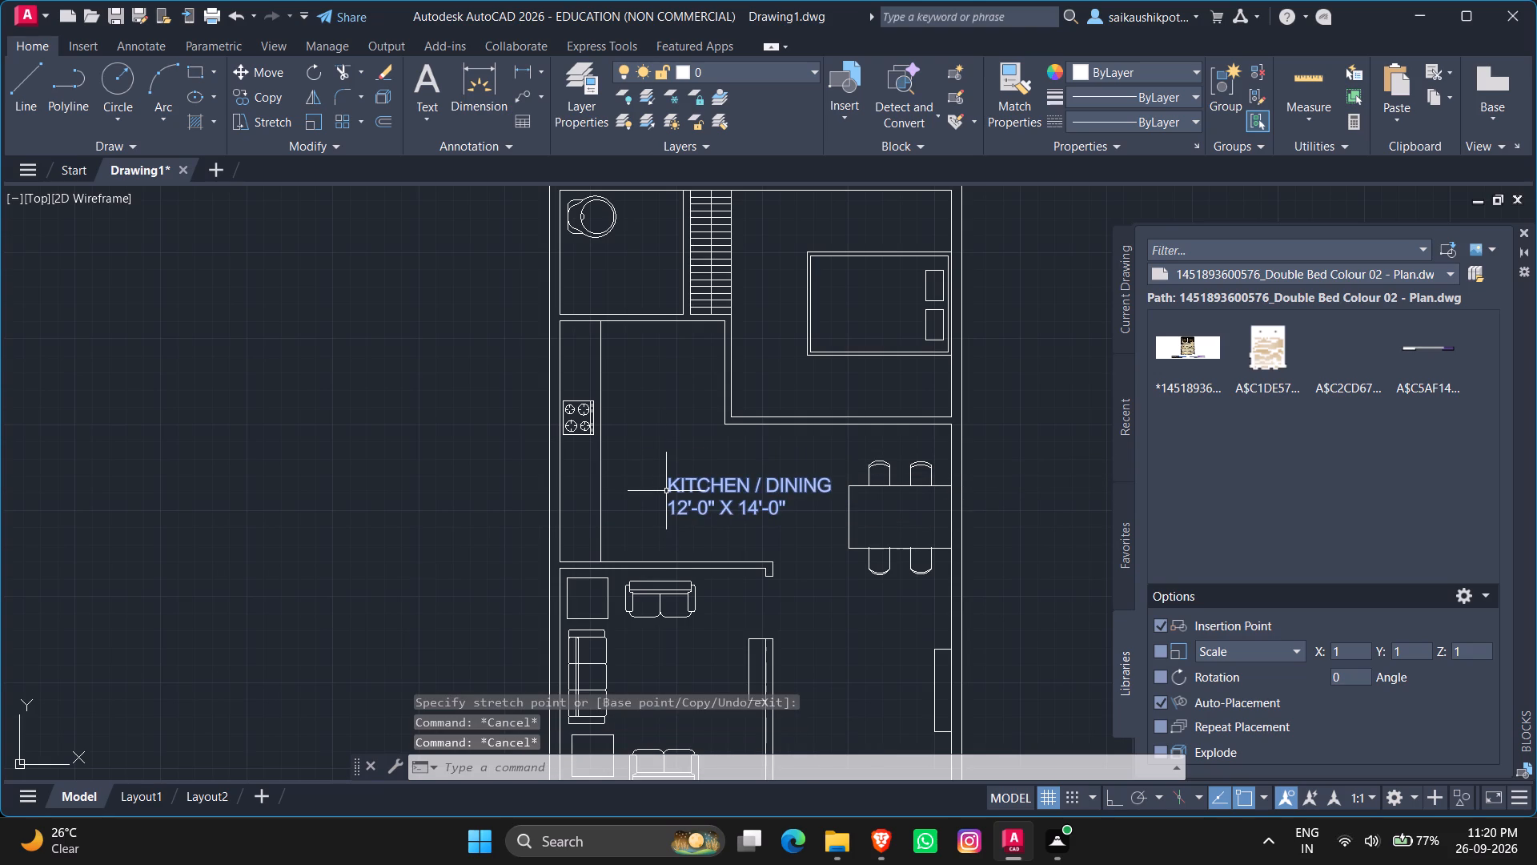
key("Escape")
Offset the kitchen's bottom wall line 2' upward across the end of the counter.
scroll(601, 535, "up", 3)
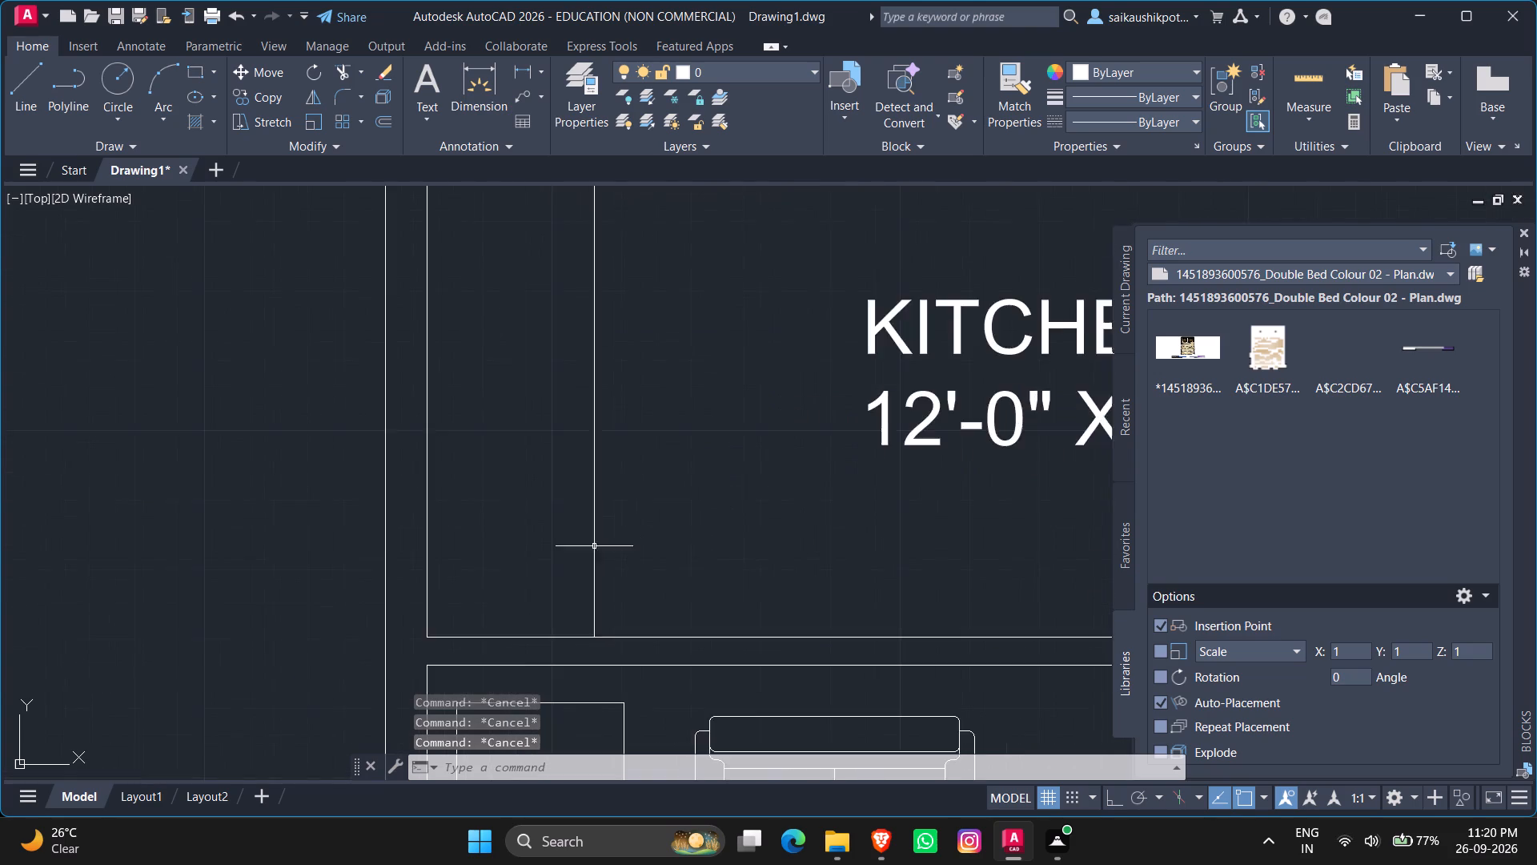
scroll(522, 538, "up", 1)
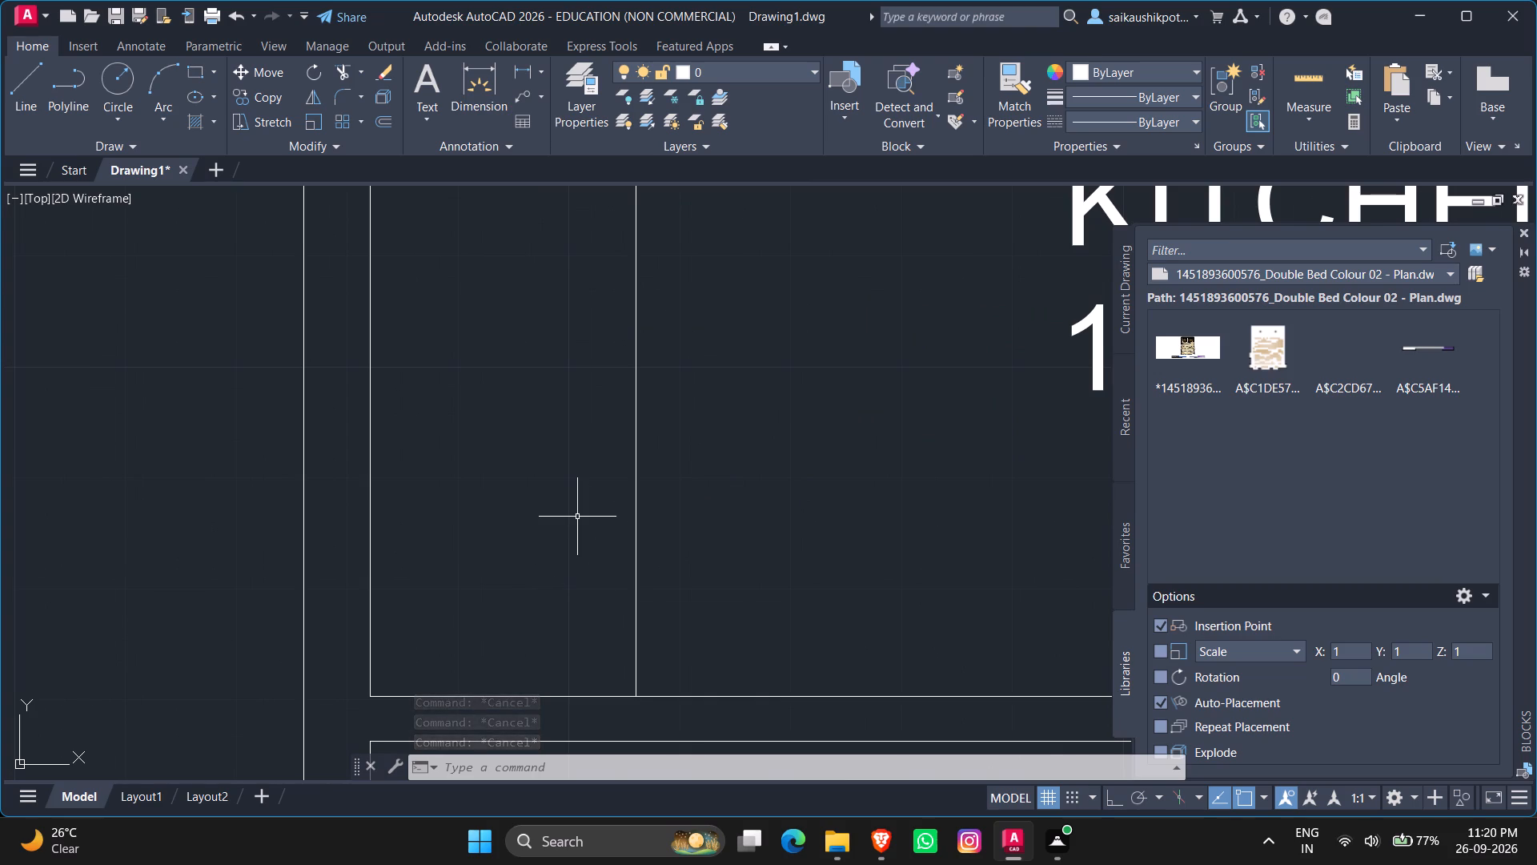
key("o")
key("Return")
type("2'")
key("Return")
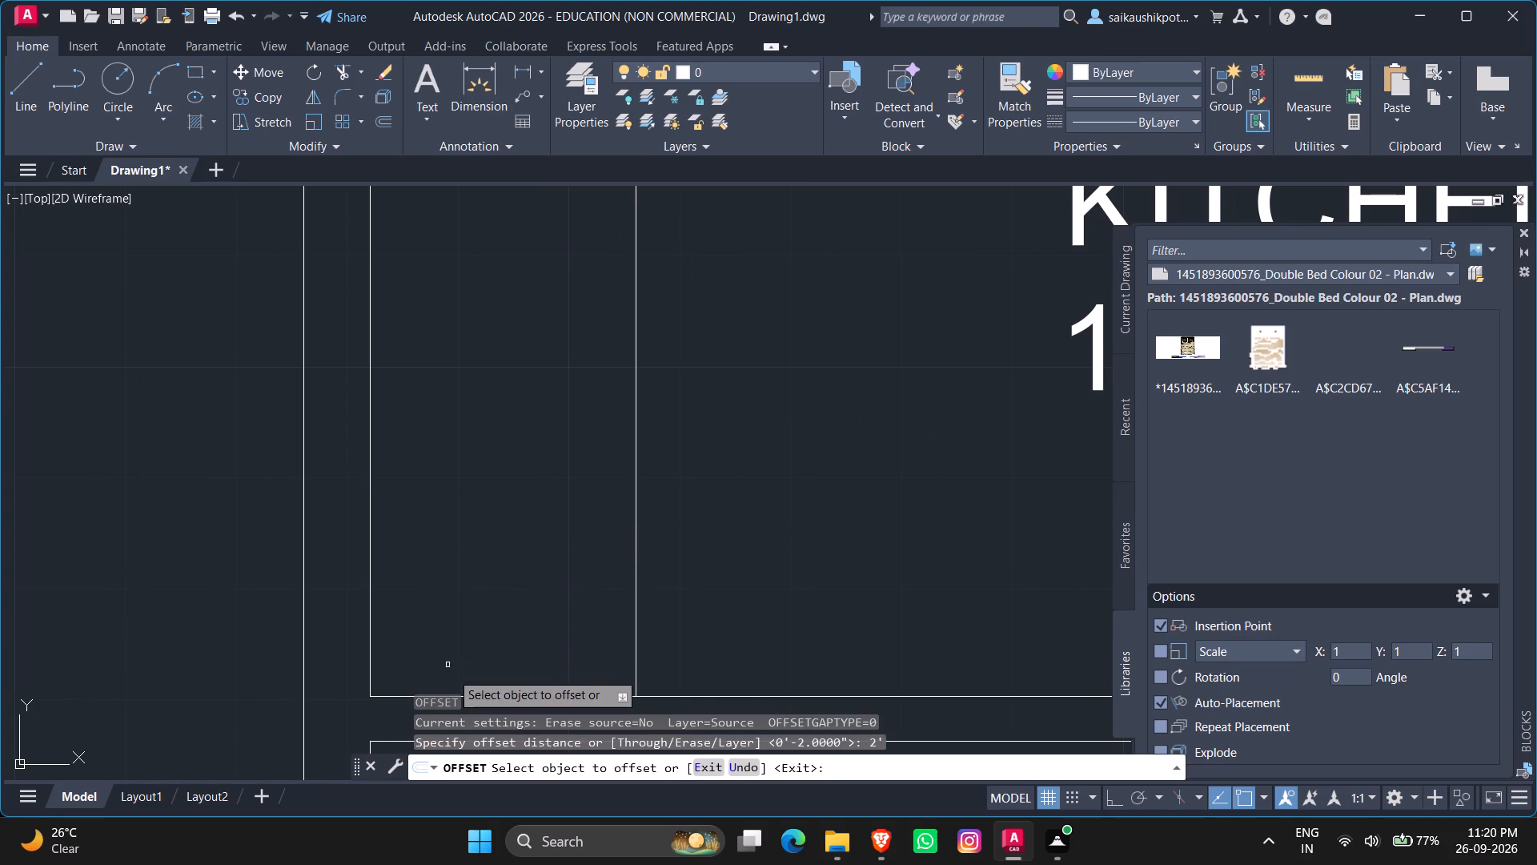
left_click(484, 696)
left_click(485, 585)
key("Escape")
key("Escape")
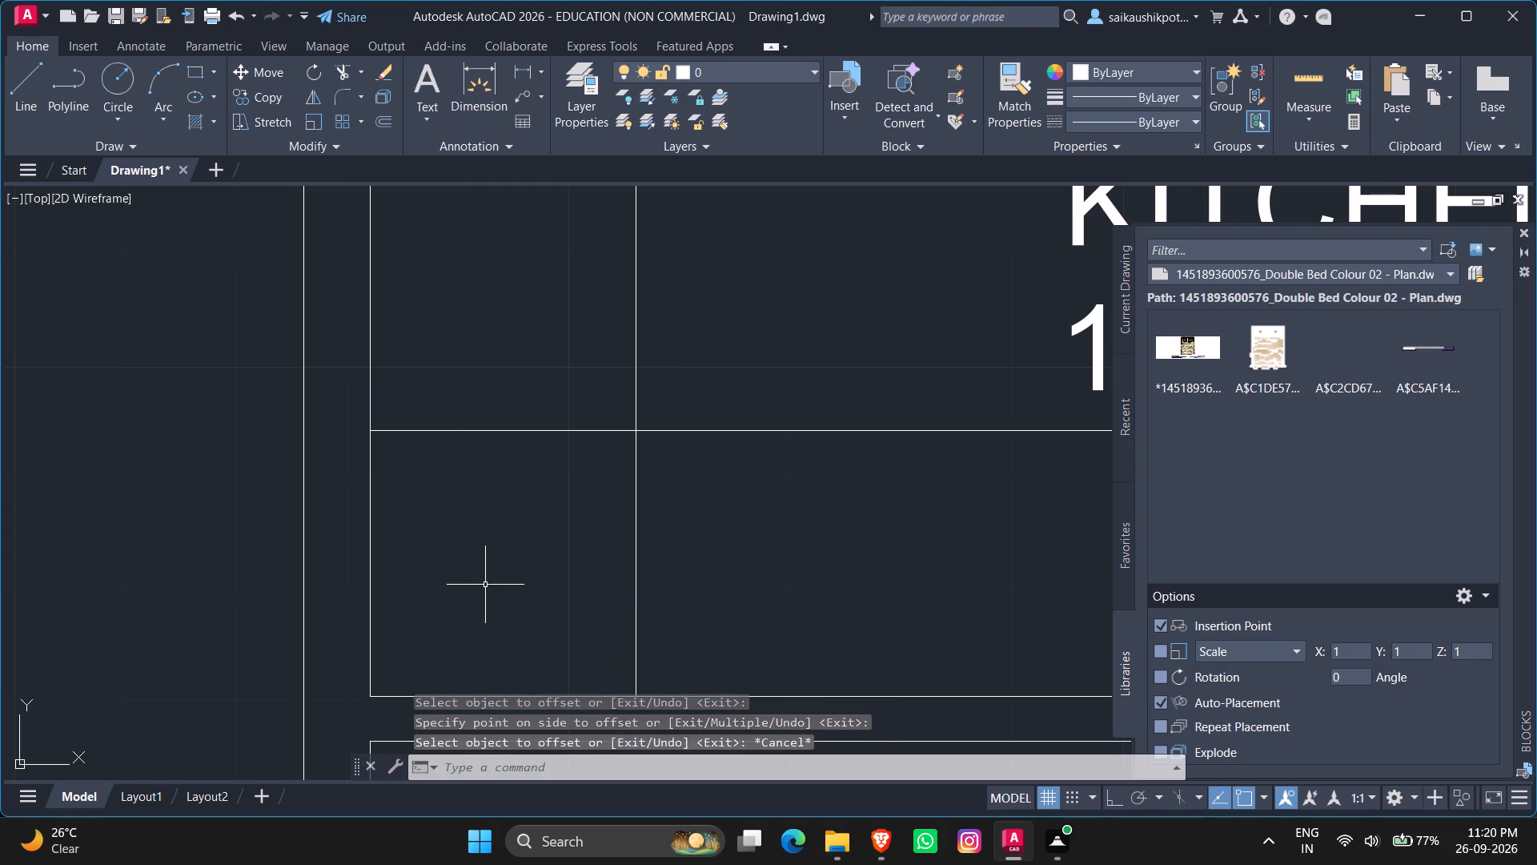
key("Escape")
key("Escape")
Trim the offset line beyond the counter's front edge so only the segment across the counter remains.
type("TR")
key("Return")
key("Return")
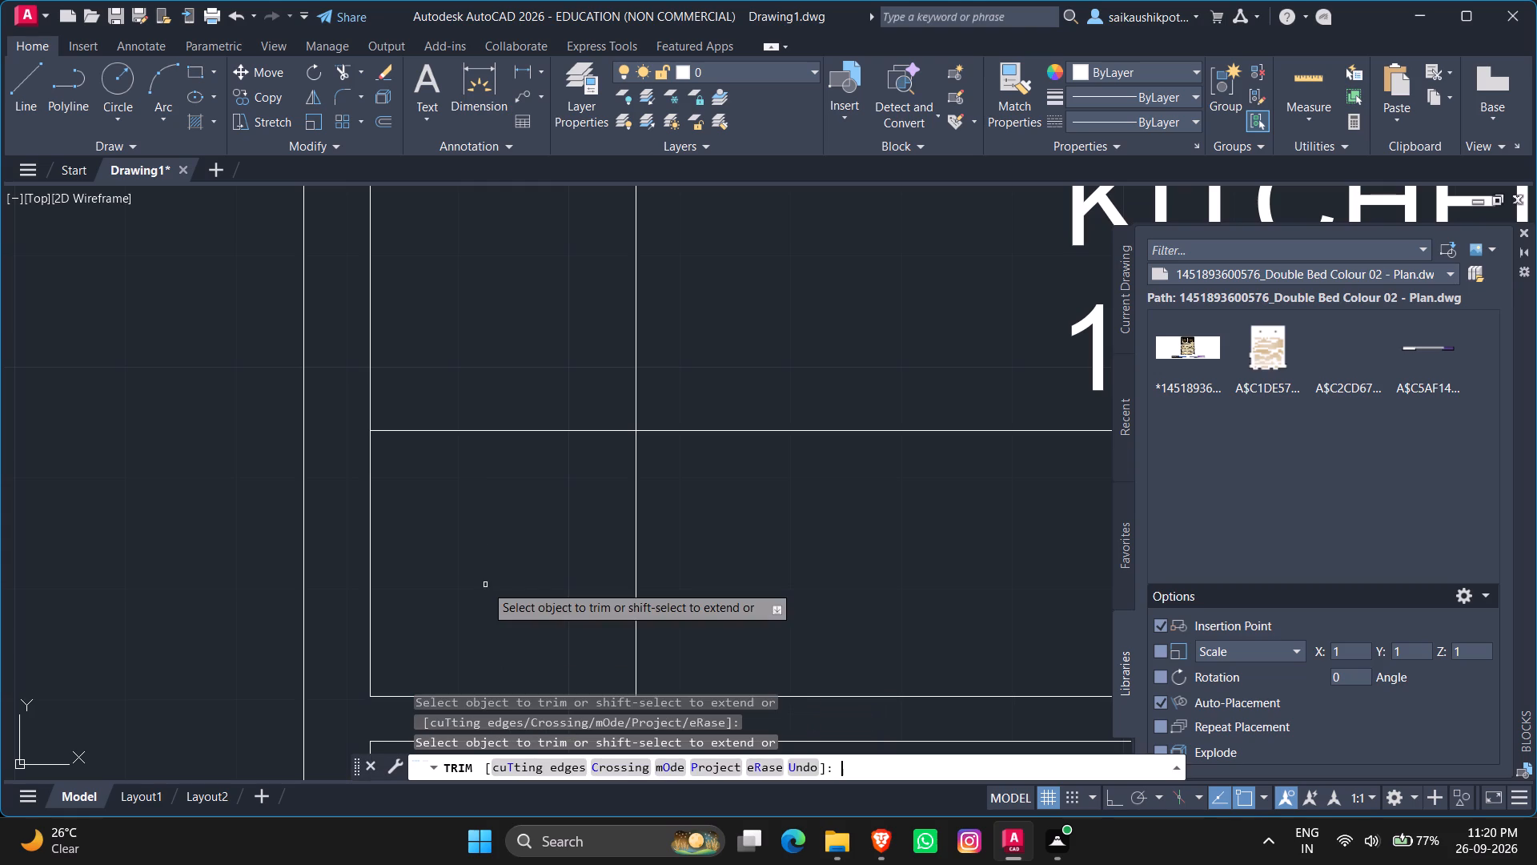
left_click(710, 369)
left_click(708, 481)
key("Escape")
Copy the kitchen/dining label into the lower room, between the partition wall and the cabinet on the outer wall.
scroll(725, 528, "down", 4)
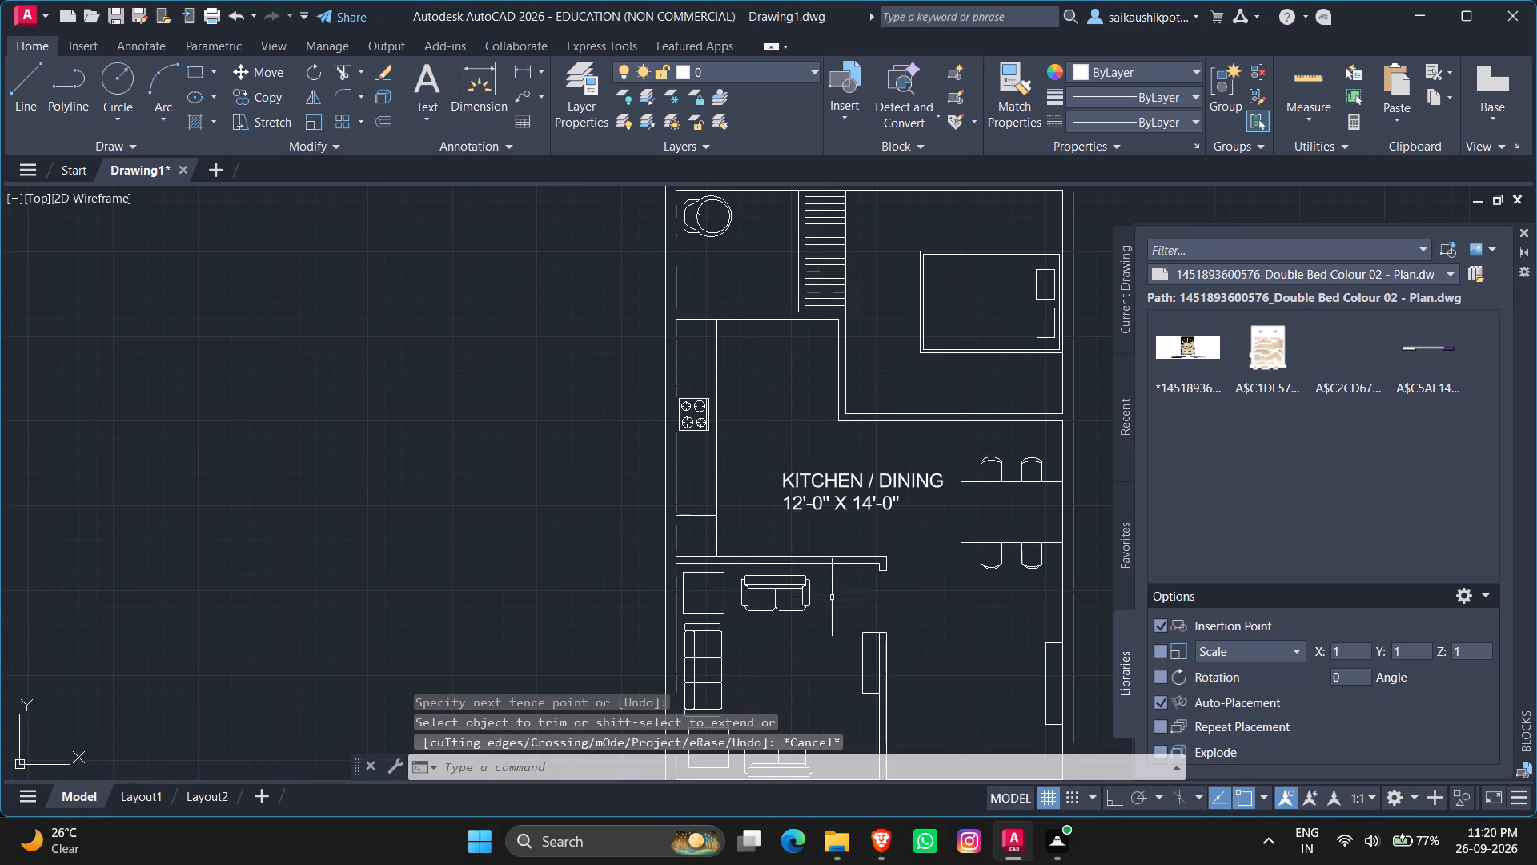
scroll(841, 598, "down", 1)
key("Escape")
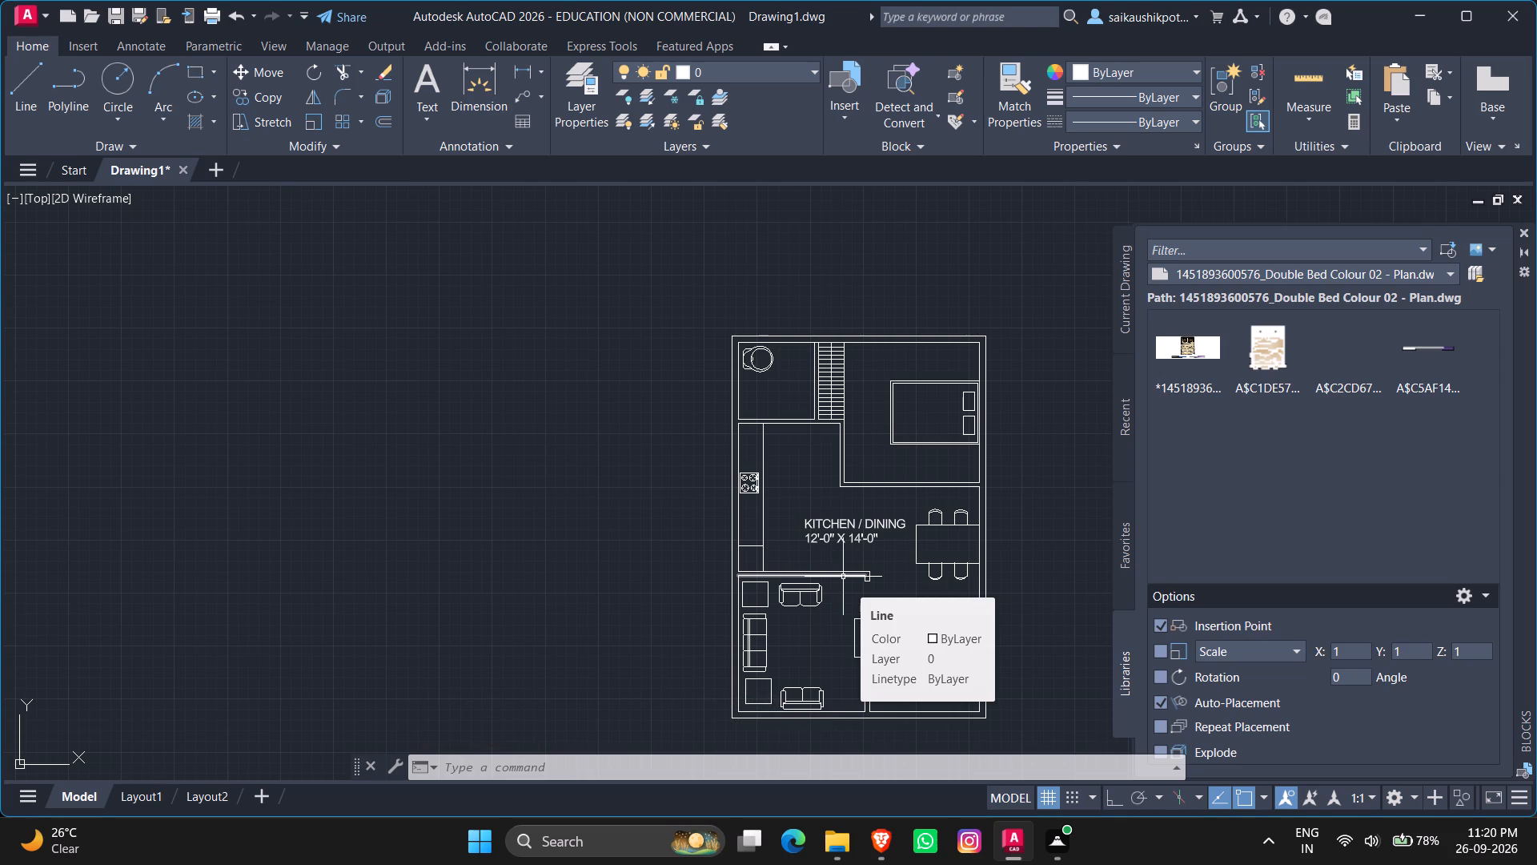
key("Escape")
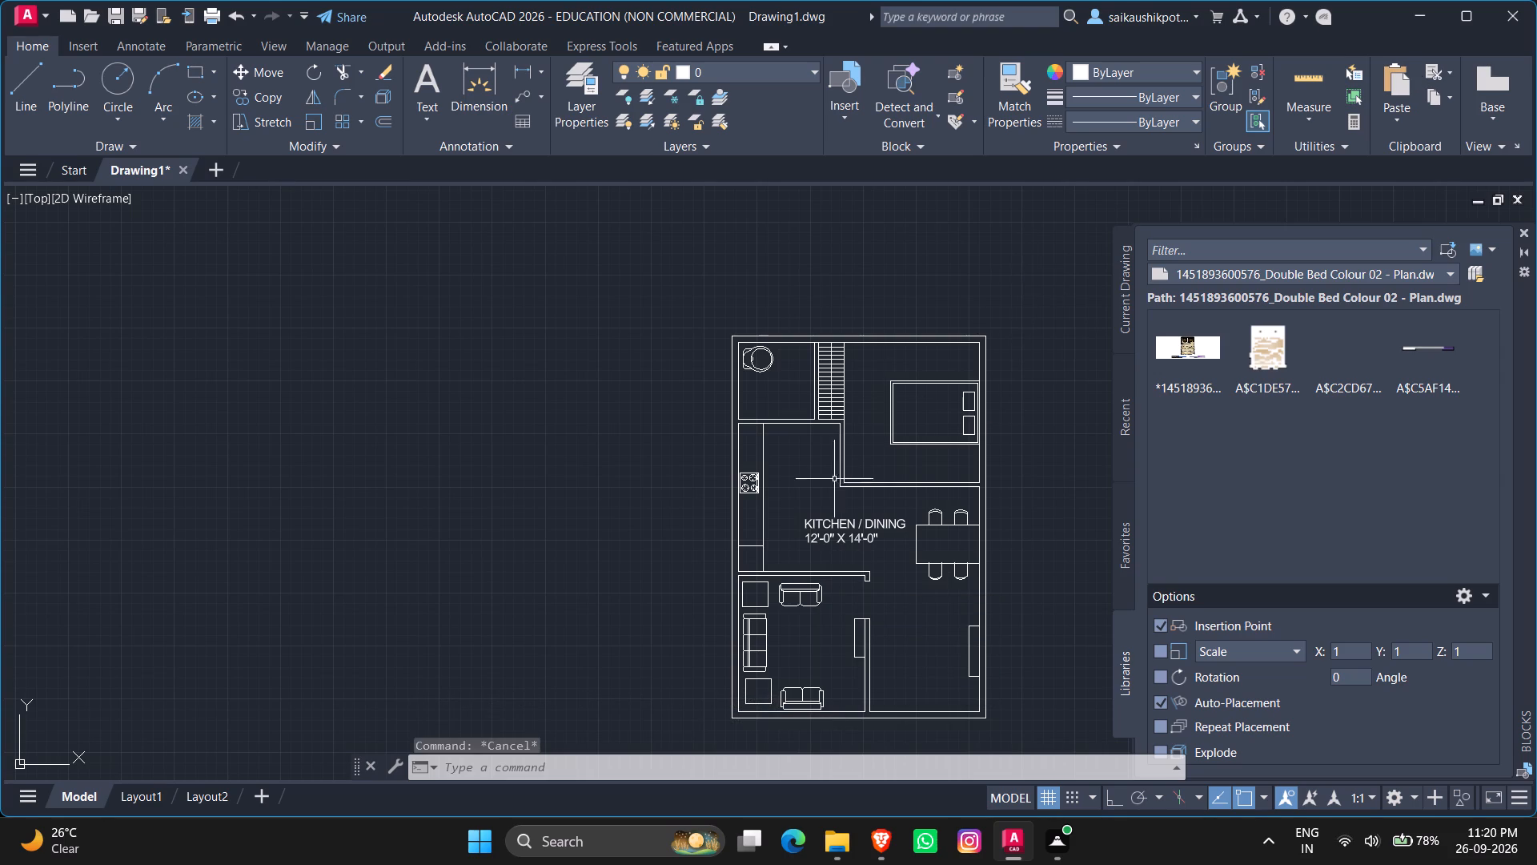
key("Escape")
key("Escape")
left_click(845, 528)
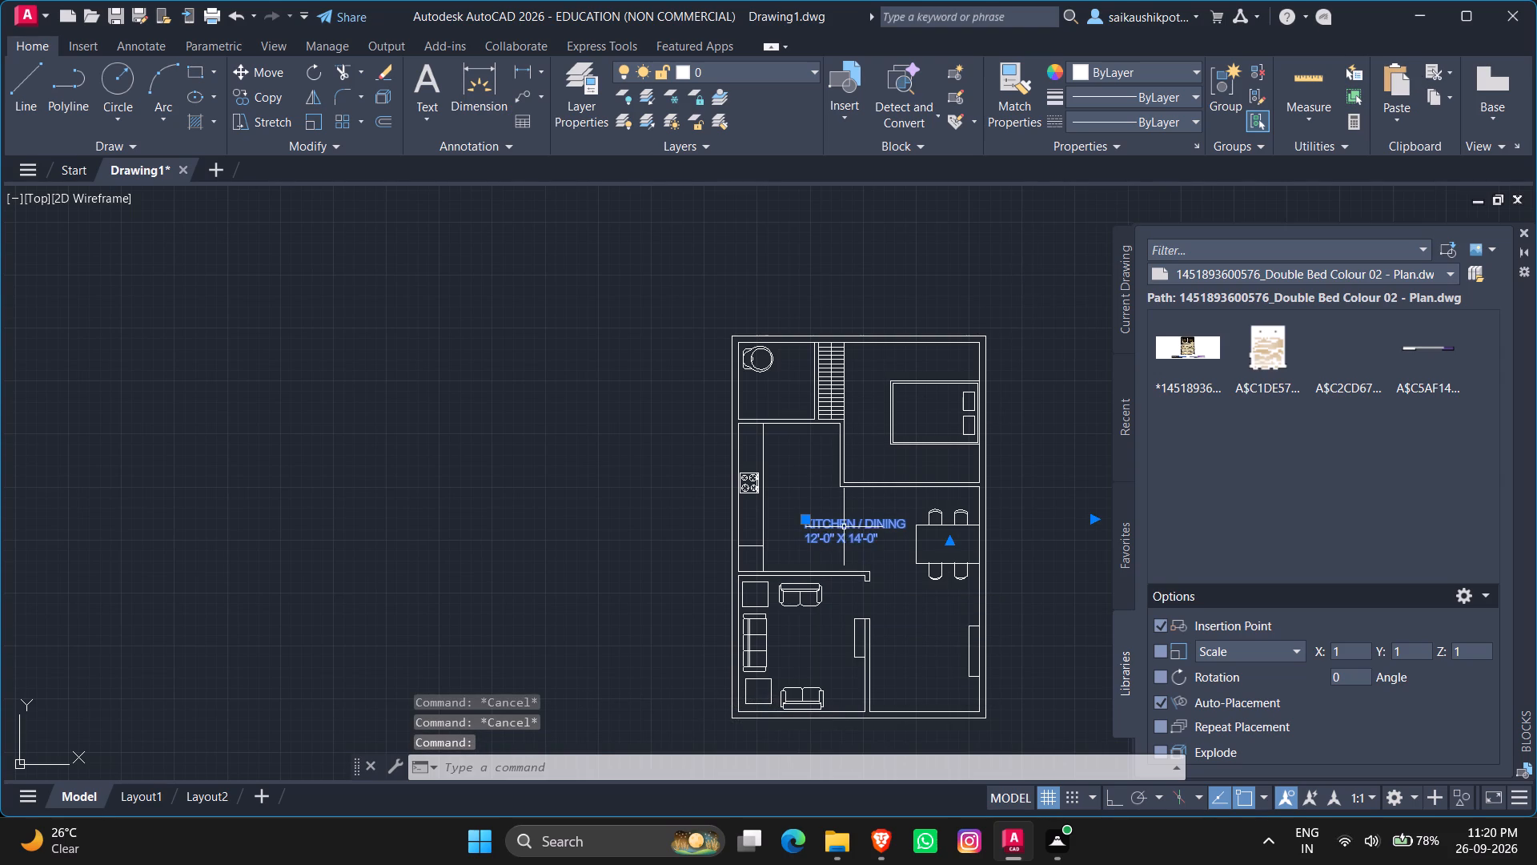
key("ctrl+c")
key("ctrl+v")
scroll(881, 645, "up", 2)
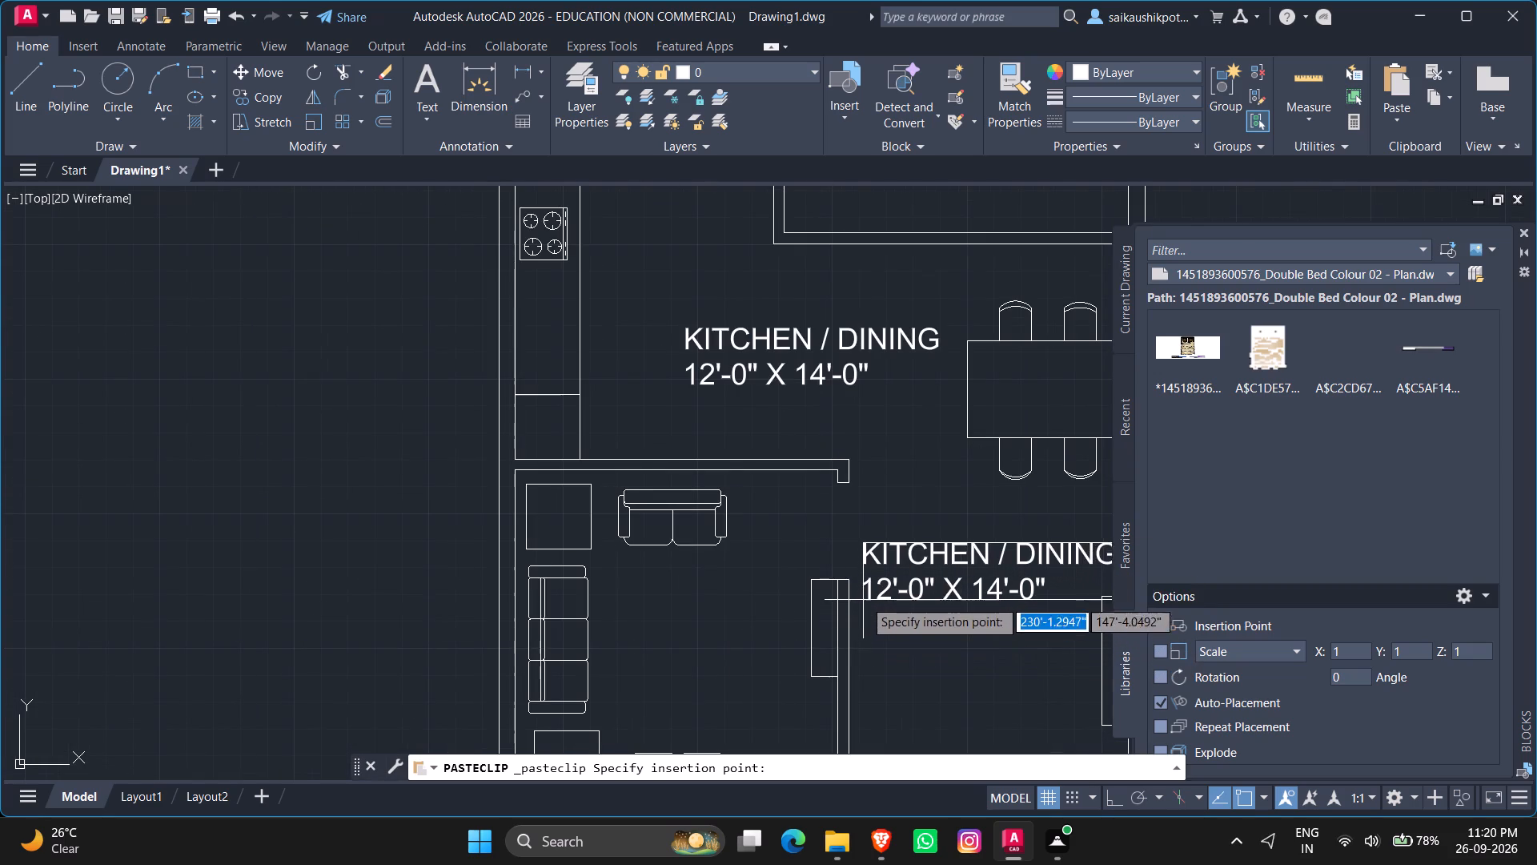
scroll(862, 595, "down", 3)
scroll(871, 595, "up", 4)
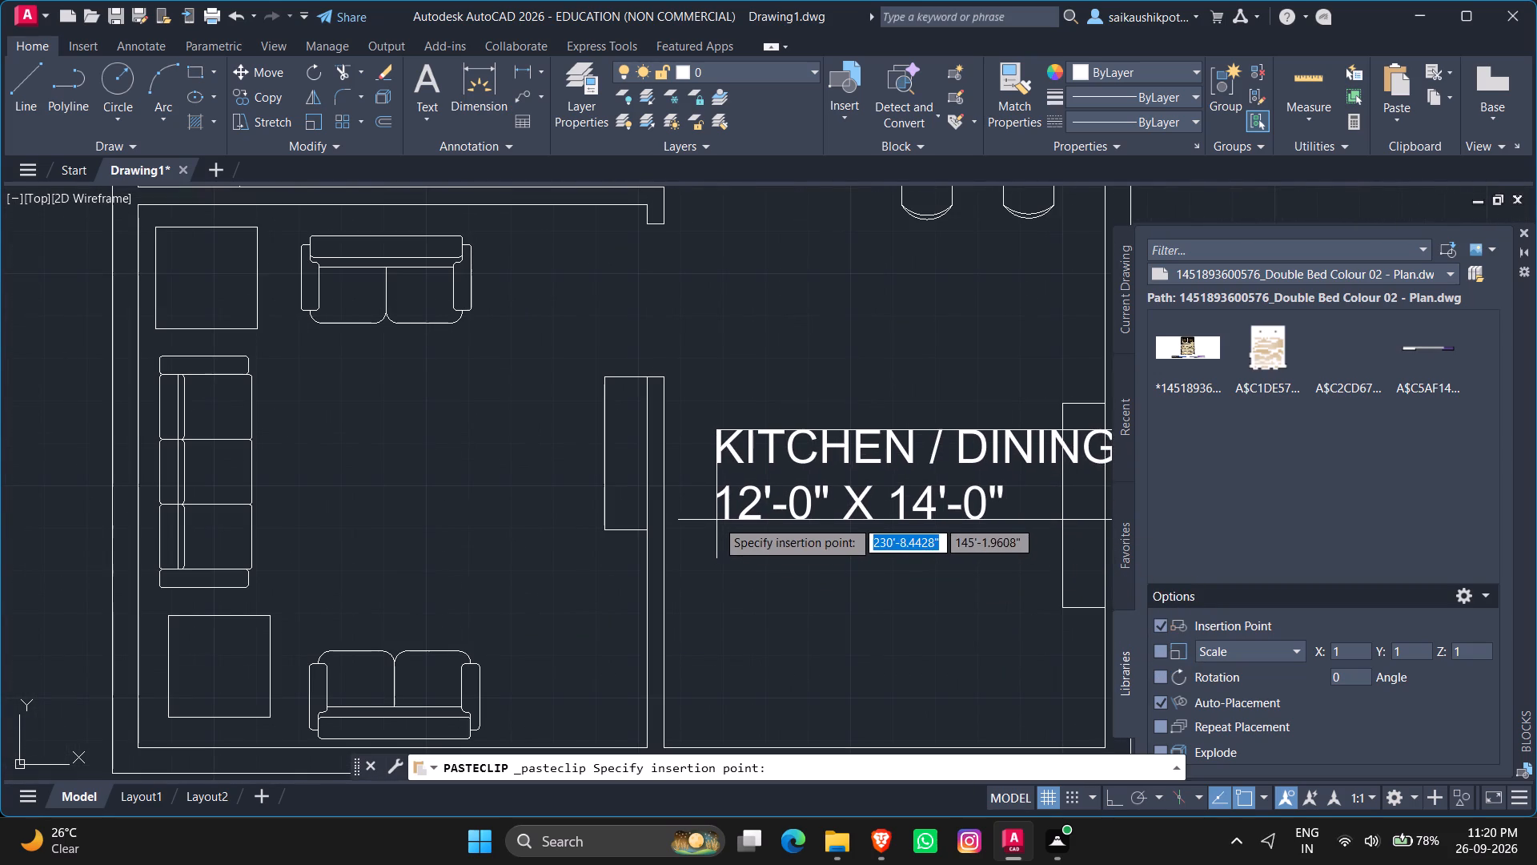
left_click(708, 526)
Scale the copied label down to about 0.73 of its size from its upper-left corner.
left_click(751, 476)
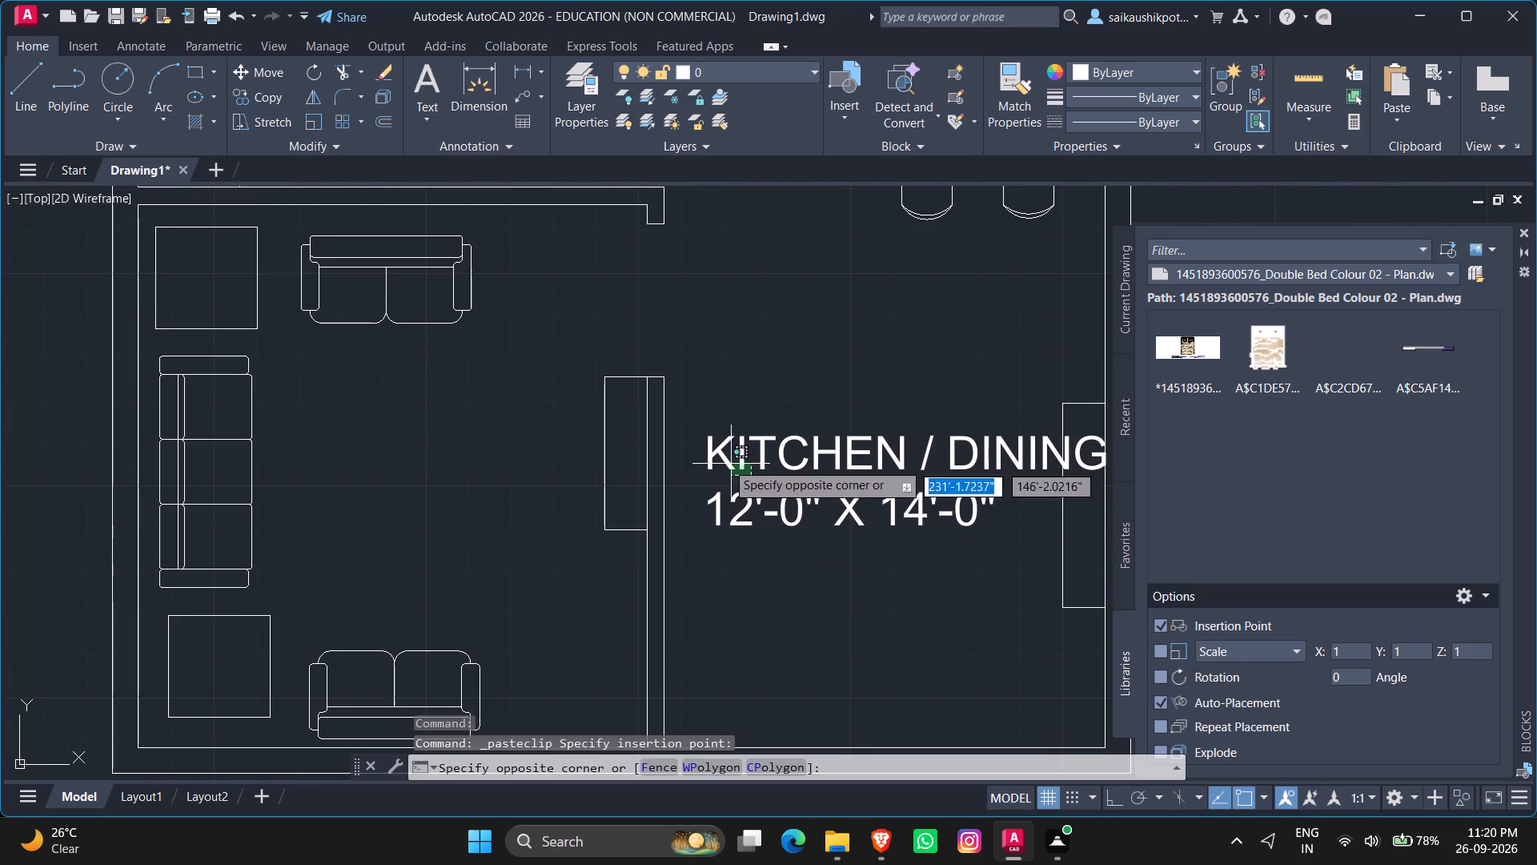
left_click(710, 453)
type("SC")
key("Return")
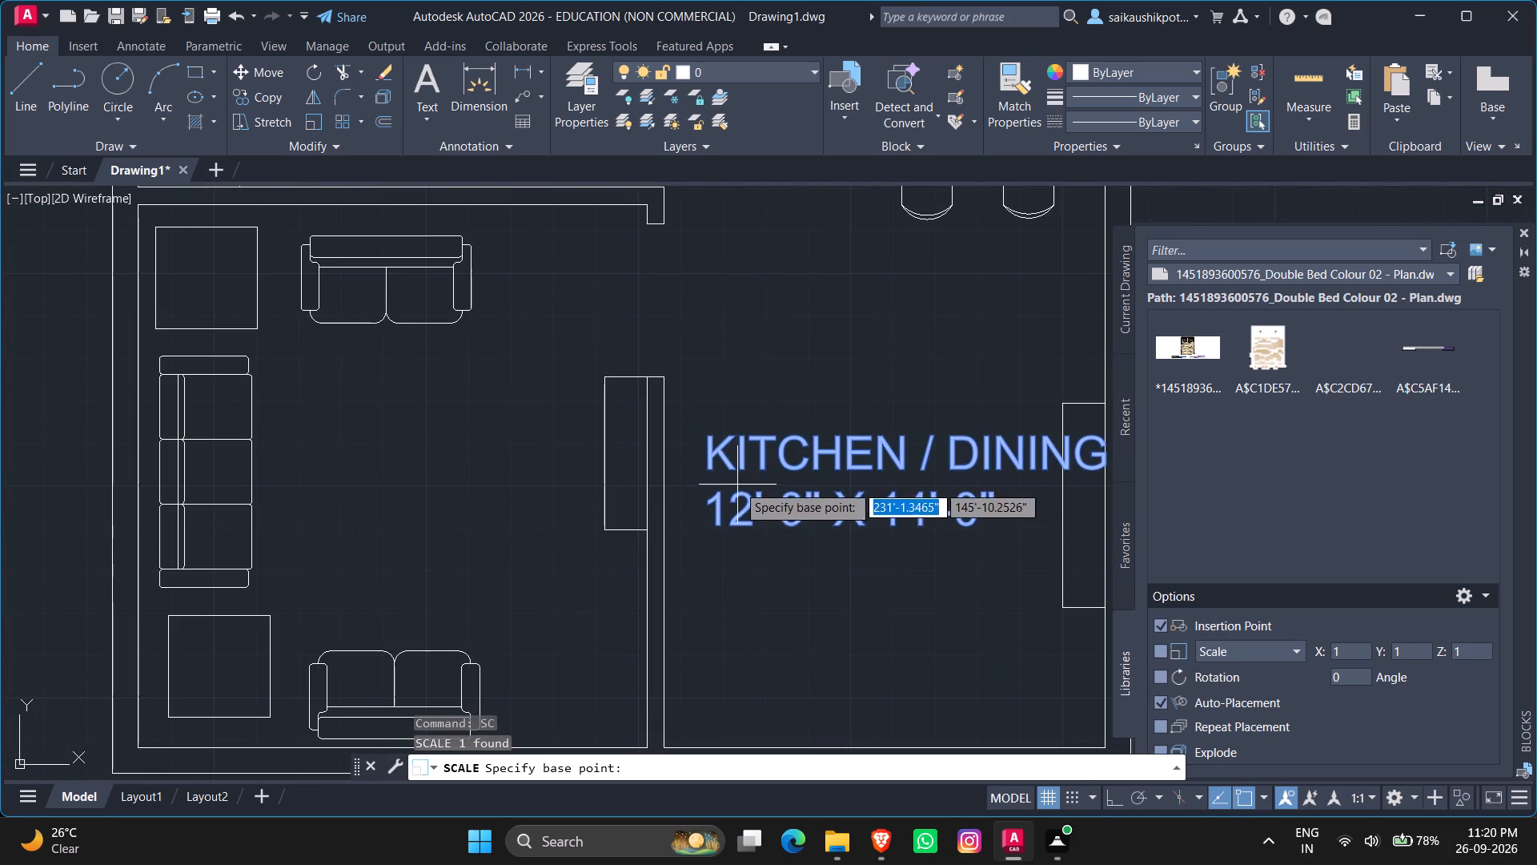
left_click(707, 464)
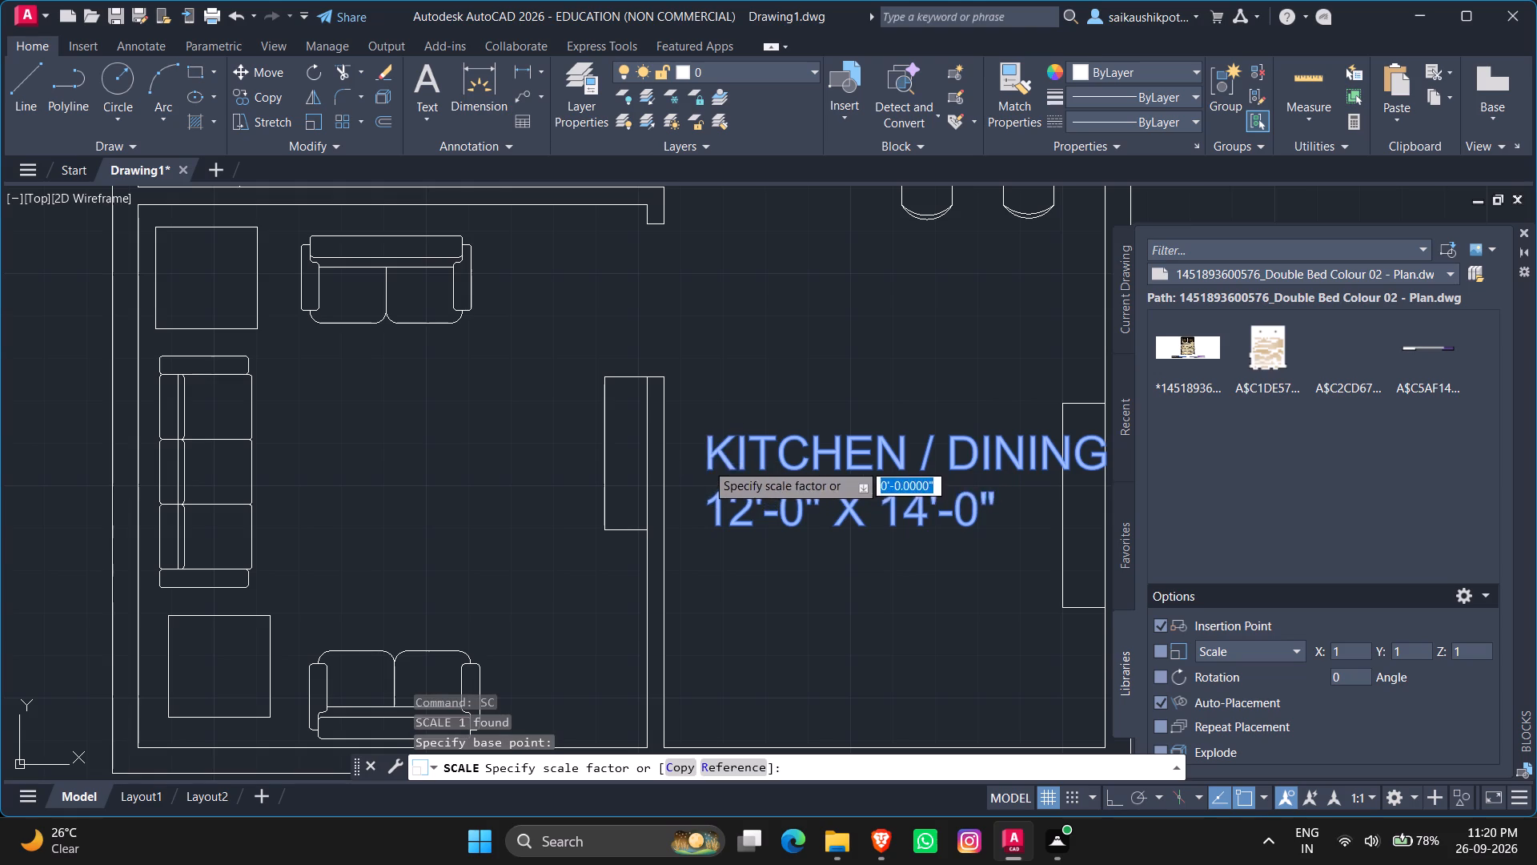
scroll(543, 505, "down", 1)
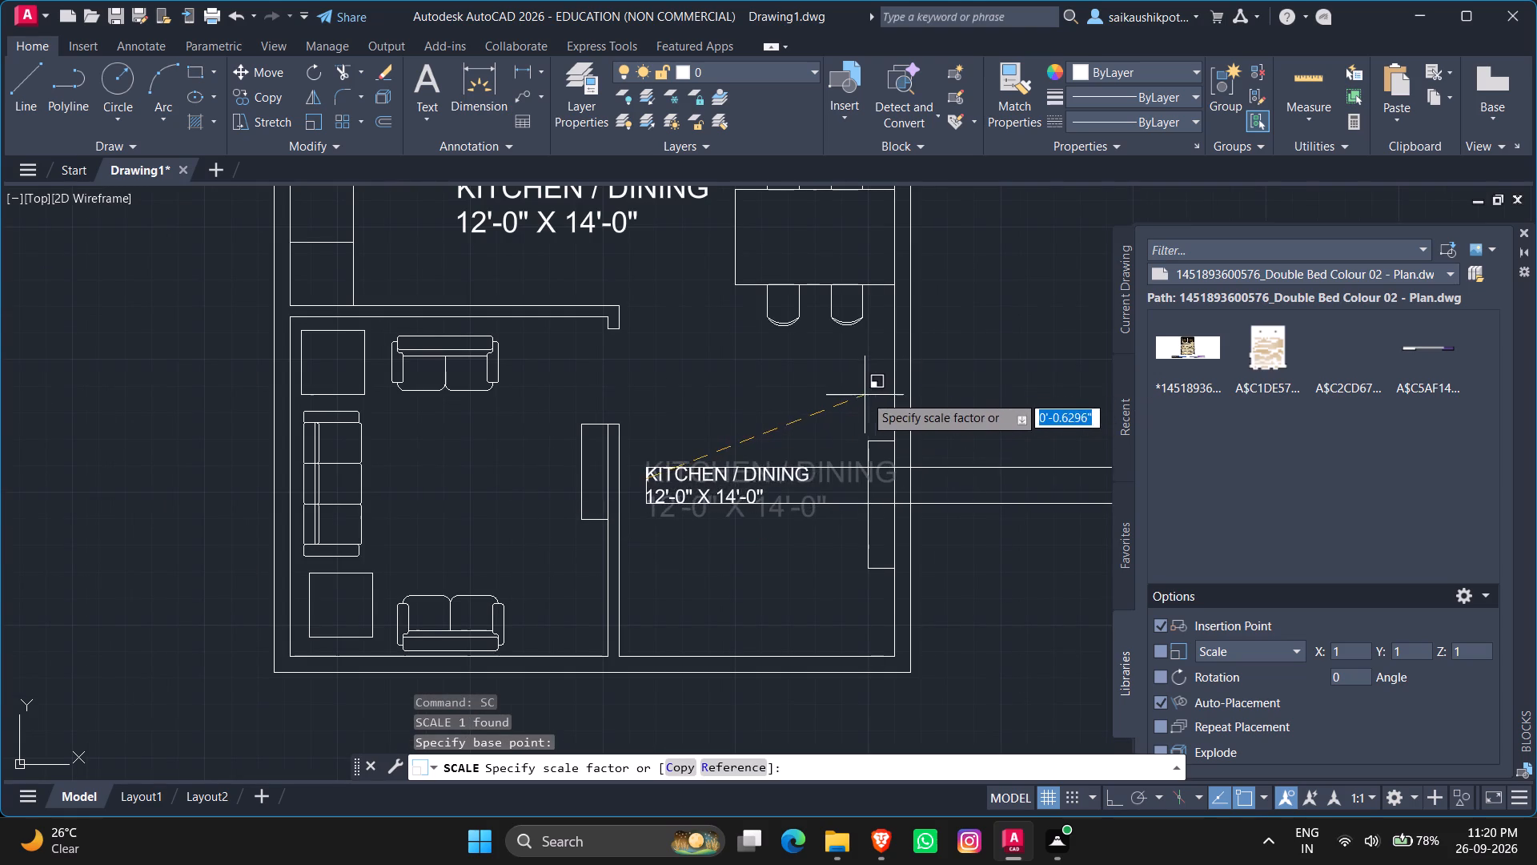
left_click(920, 372)
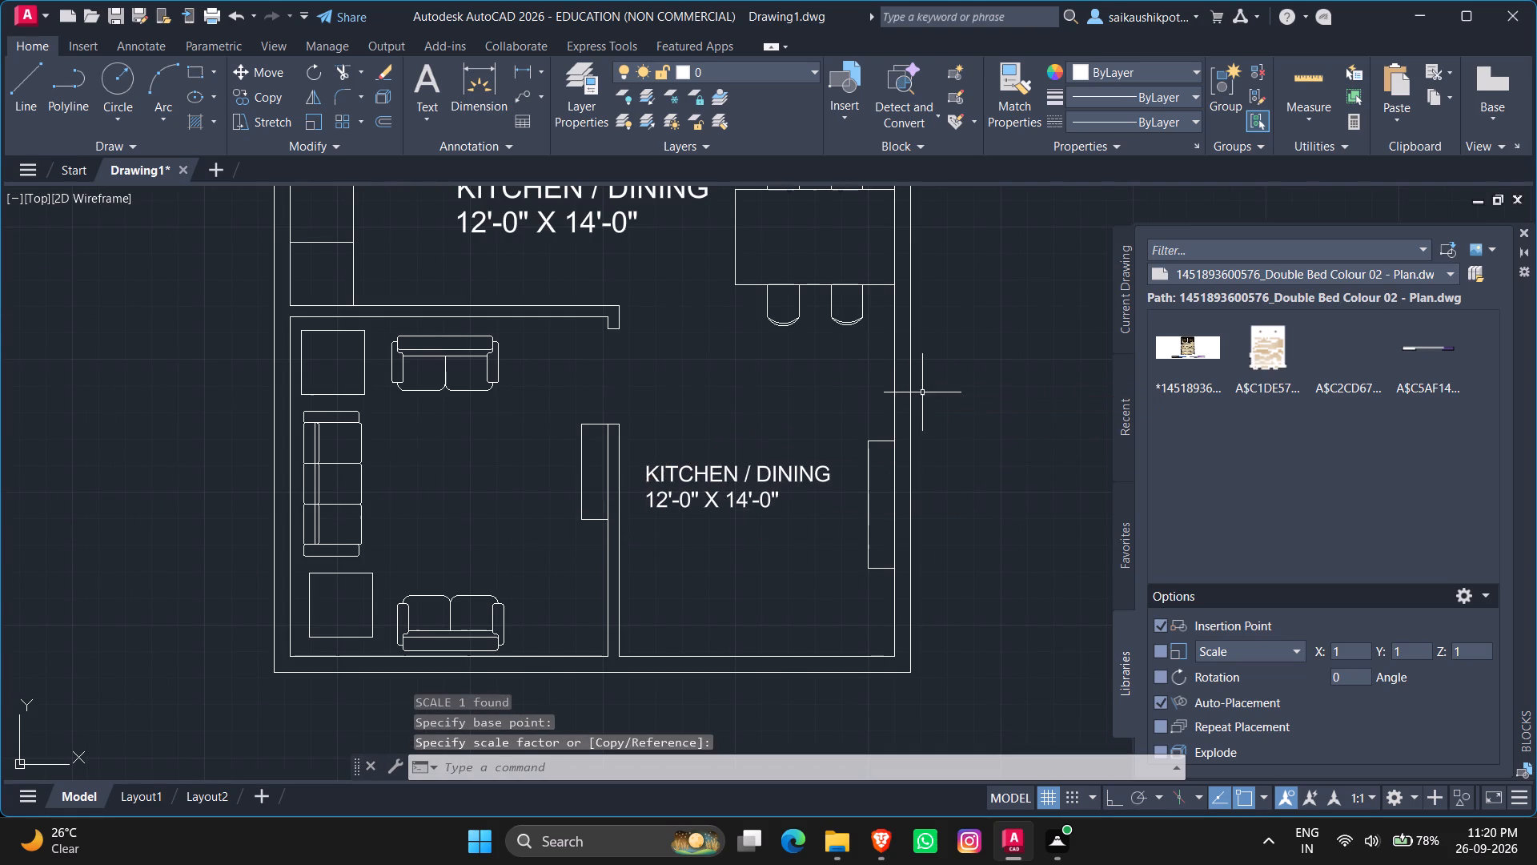
Replace the room name in the reduced label with LIVING, keeping it on its own line above the dimensions.
double_click(696, 470)
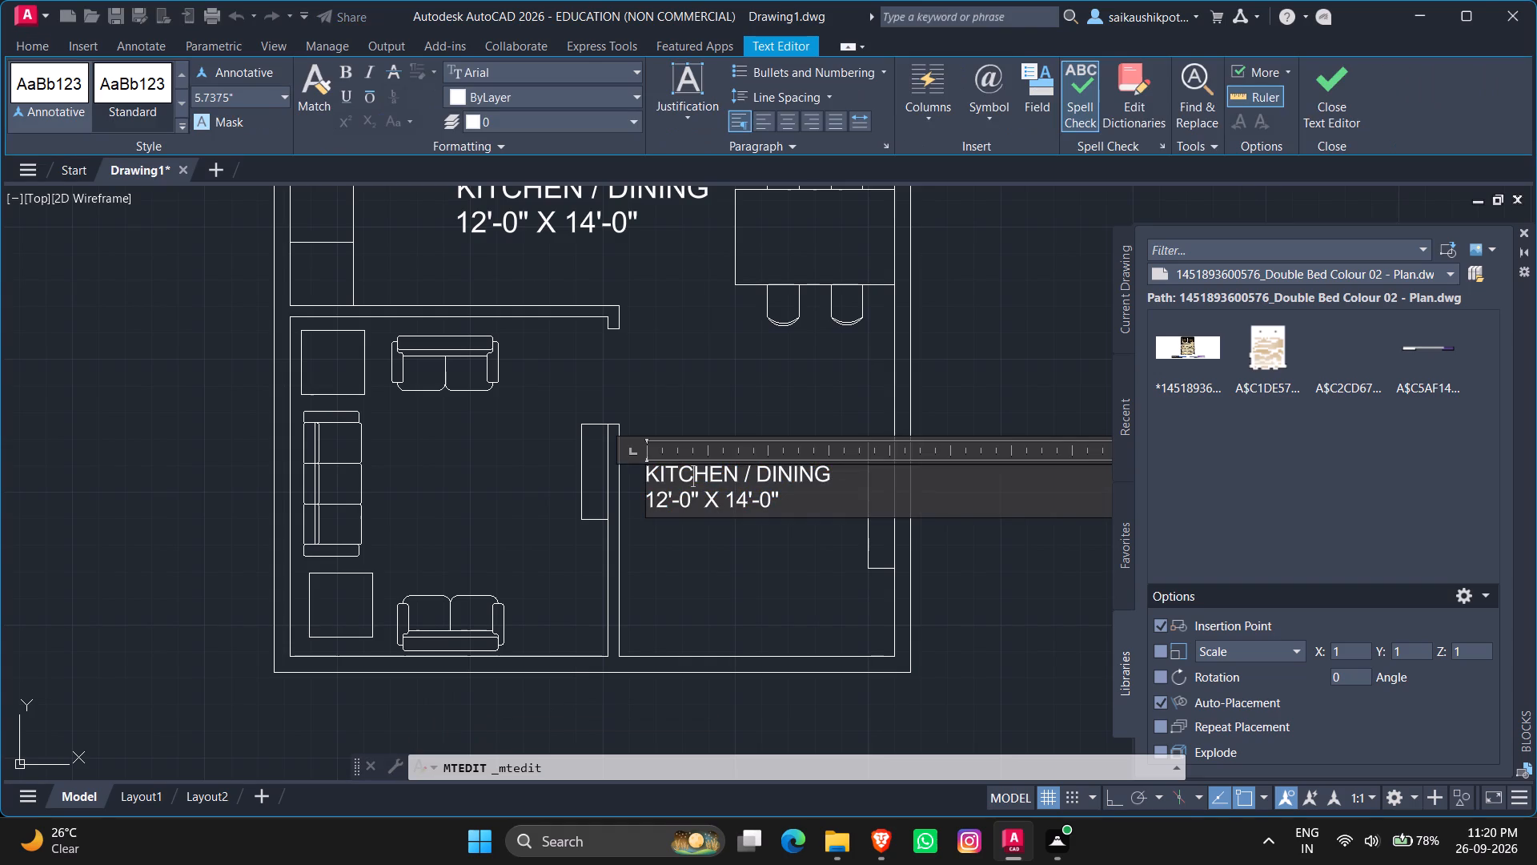
left_click_drag(833, 468, 663, 481)
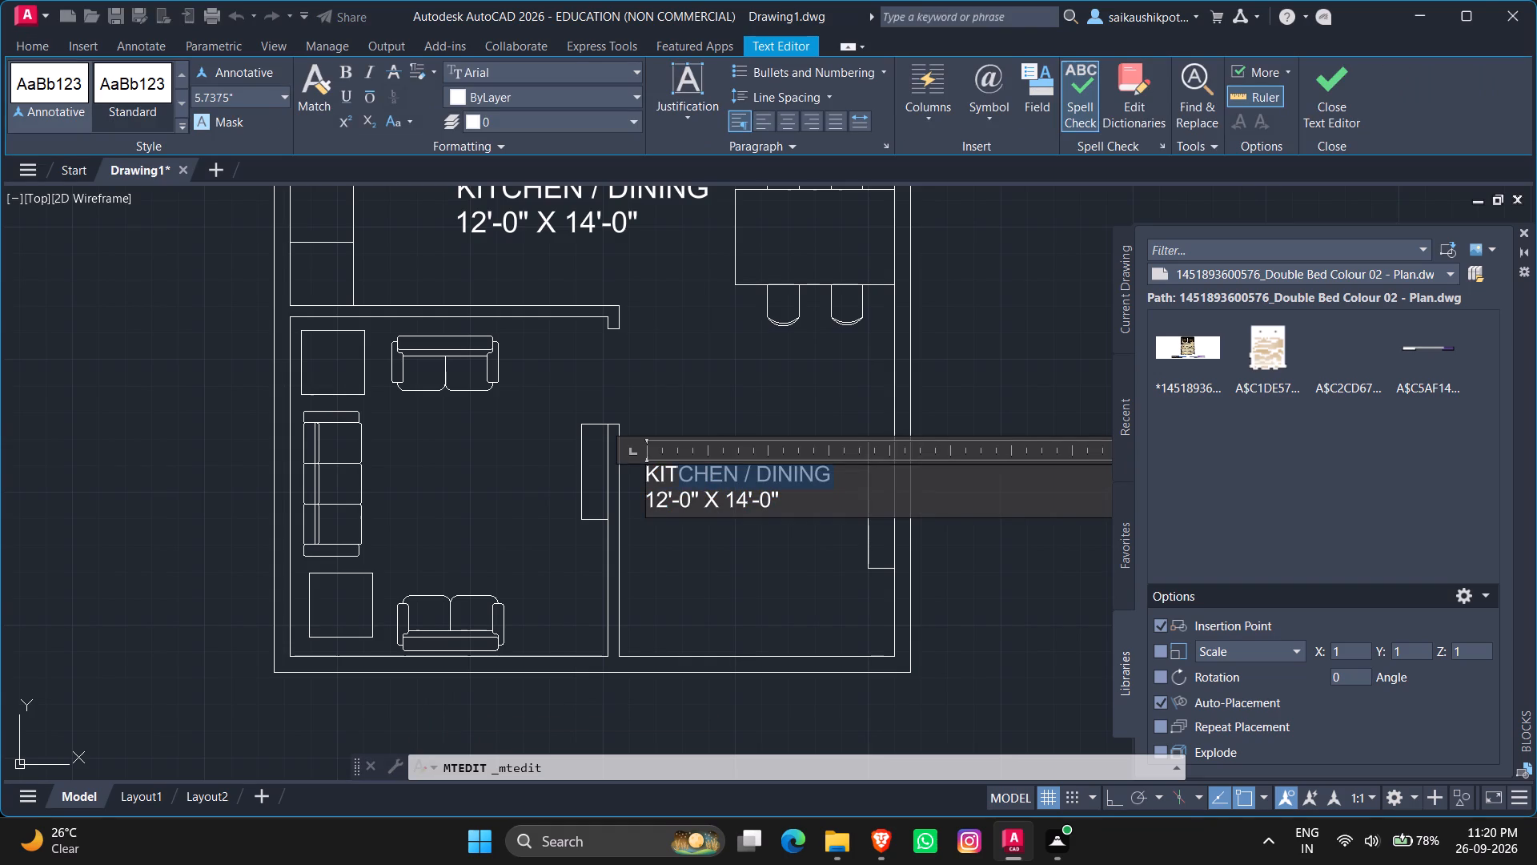
left_click_drag(663, 481, 629, 476)
type("LIVING")
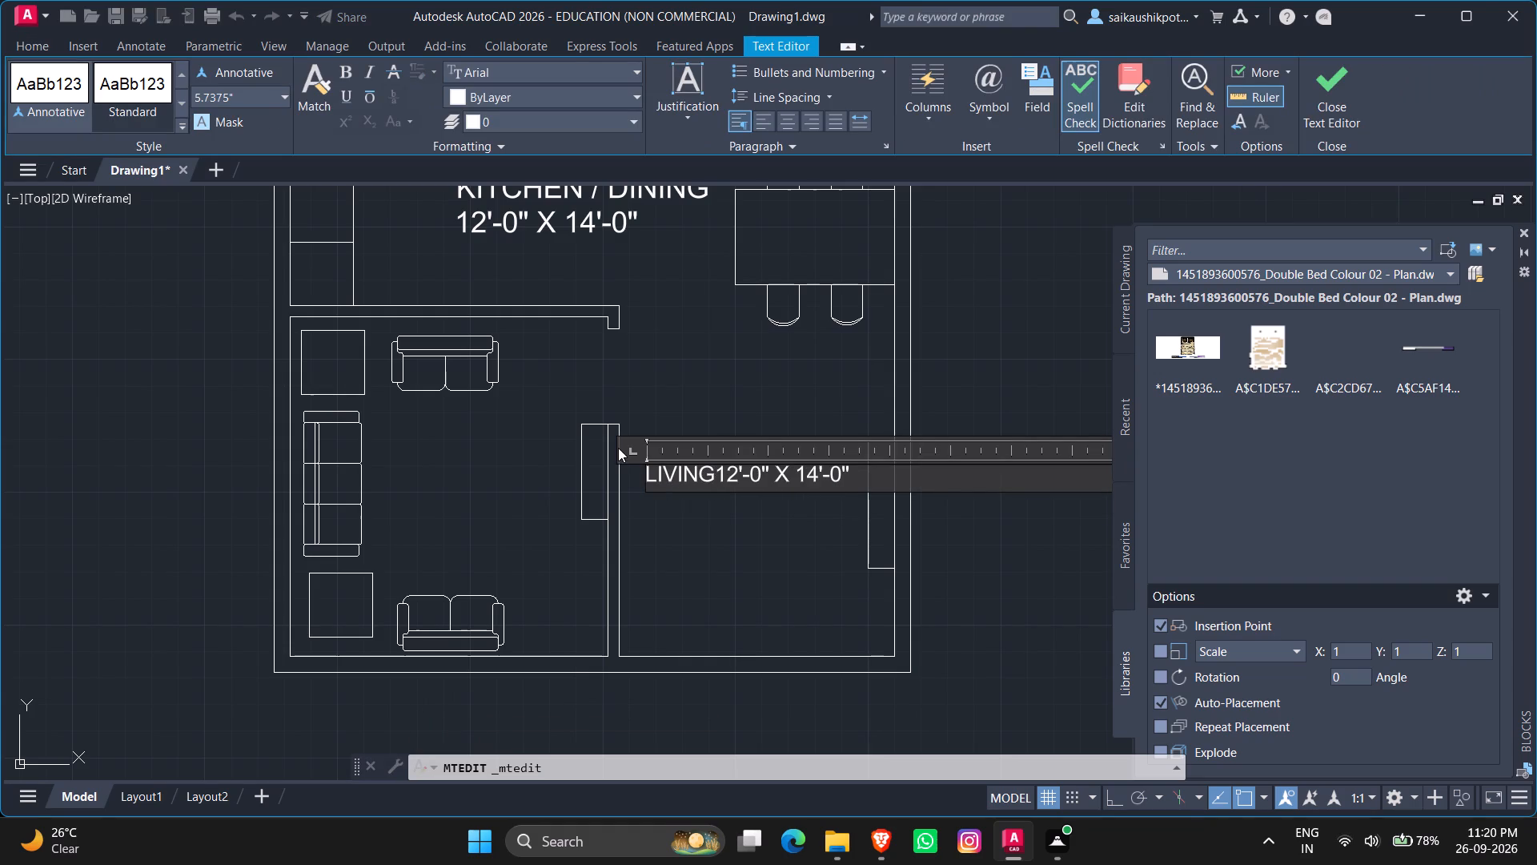
key("Return")
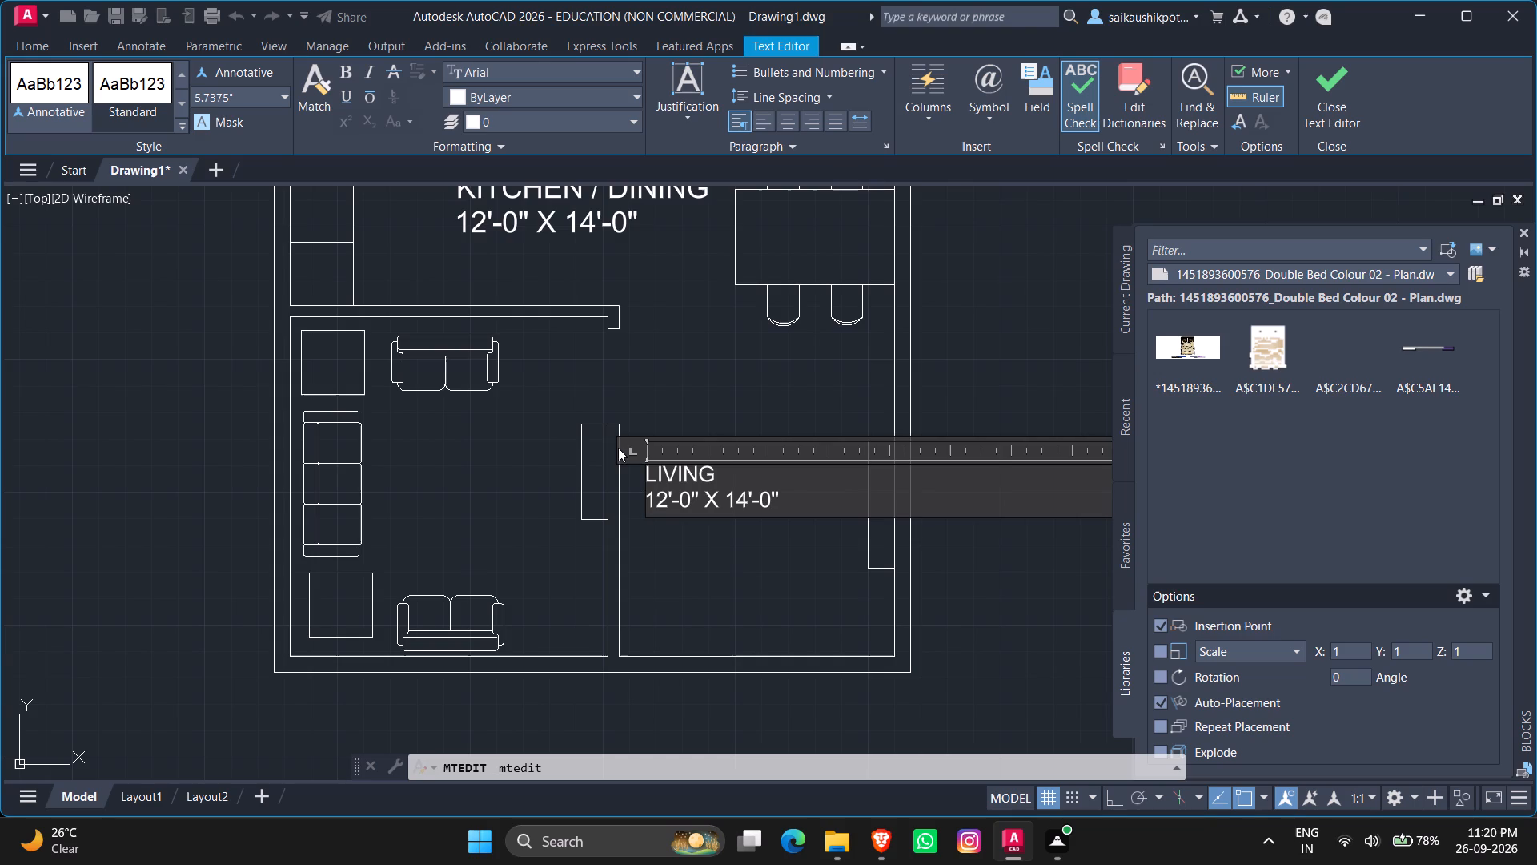
Change the dimensions in the LIVING label to 10'-0" X 12'-0" and save the text.
key("Right")
key("Right")
key("BackSpace")
key("0")
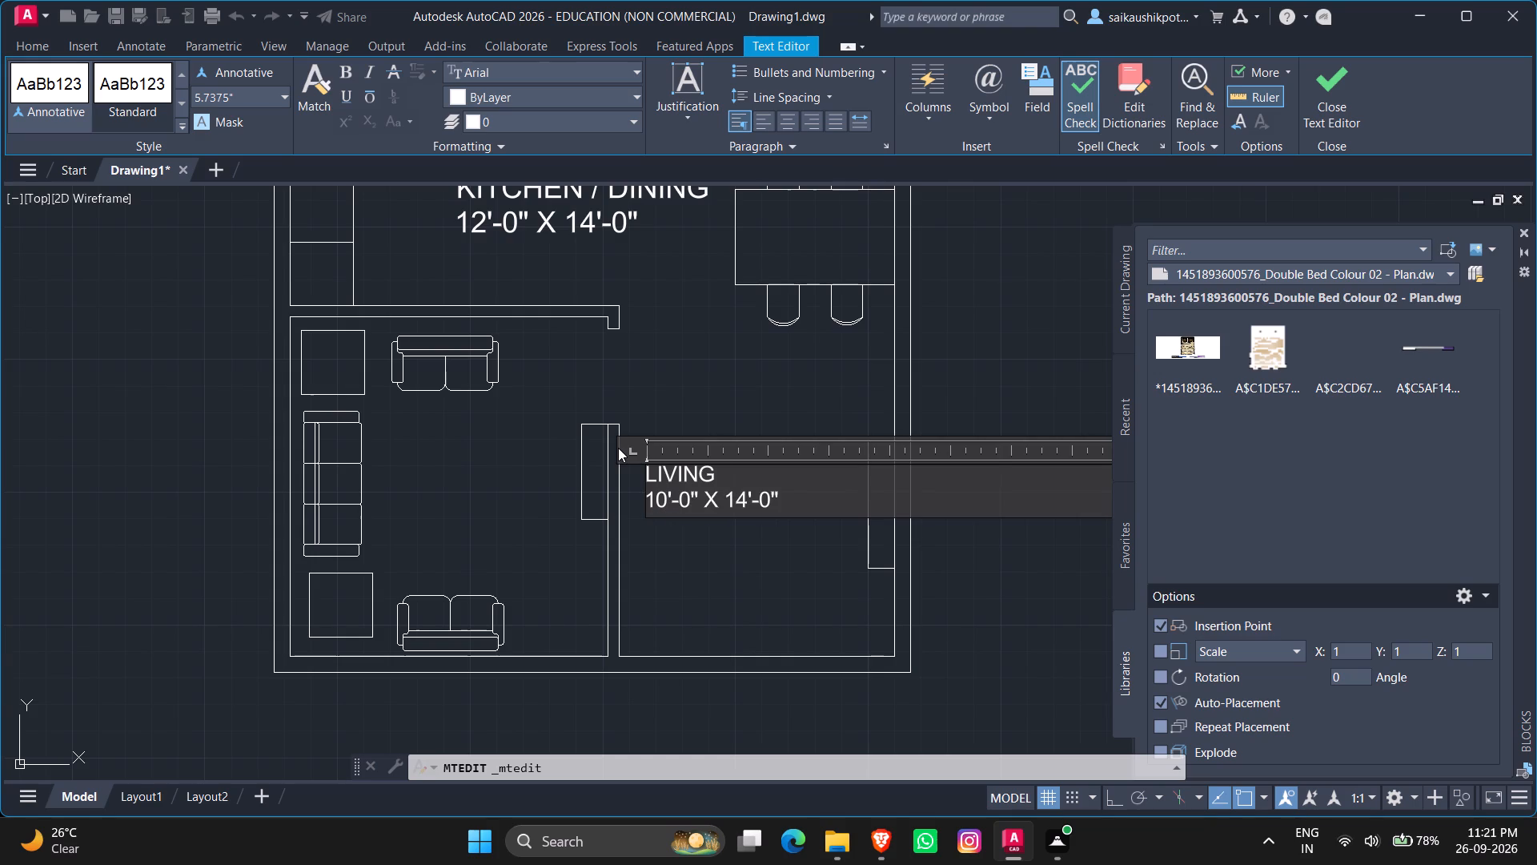
key("Right")
key("Right")
key("Right")
key("Right")
key("Right")
key("Right")
key("Right")
key("Right")
key("Right")
key("BackSpace")
key("2")
key("Escape")
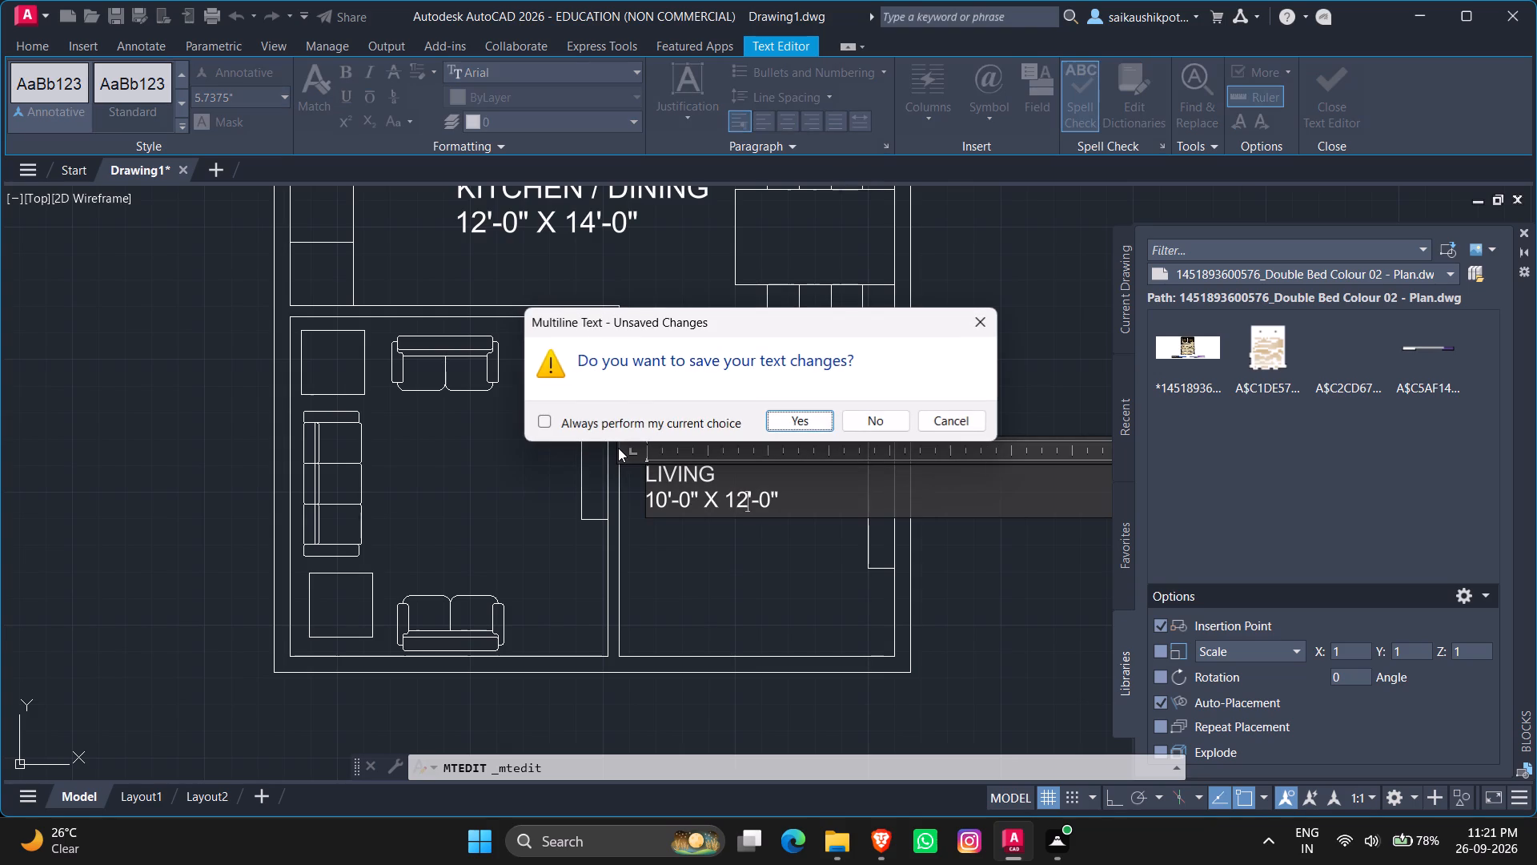
key("Return")
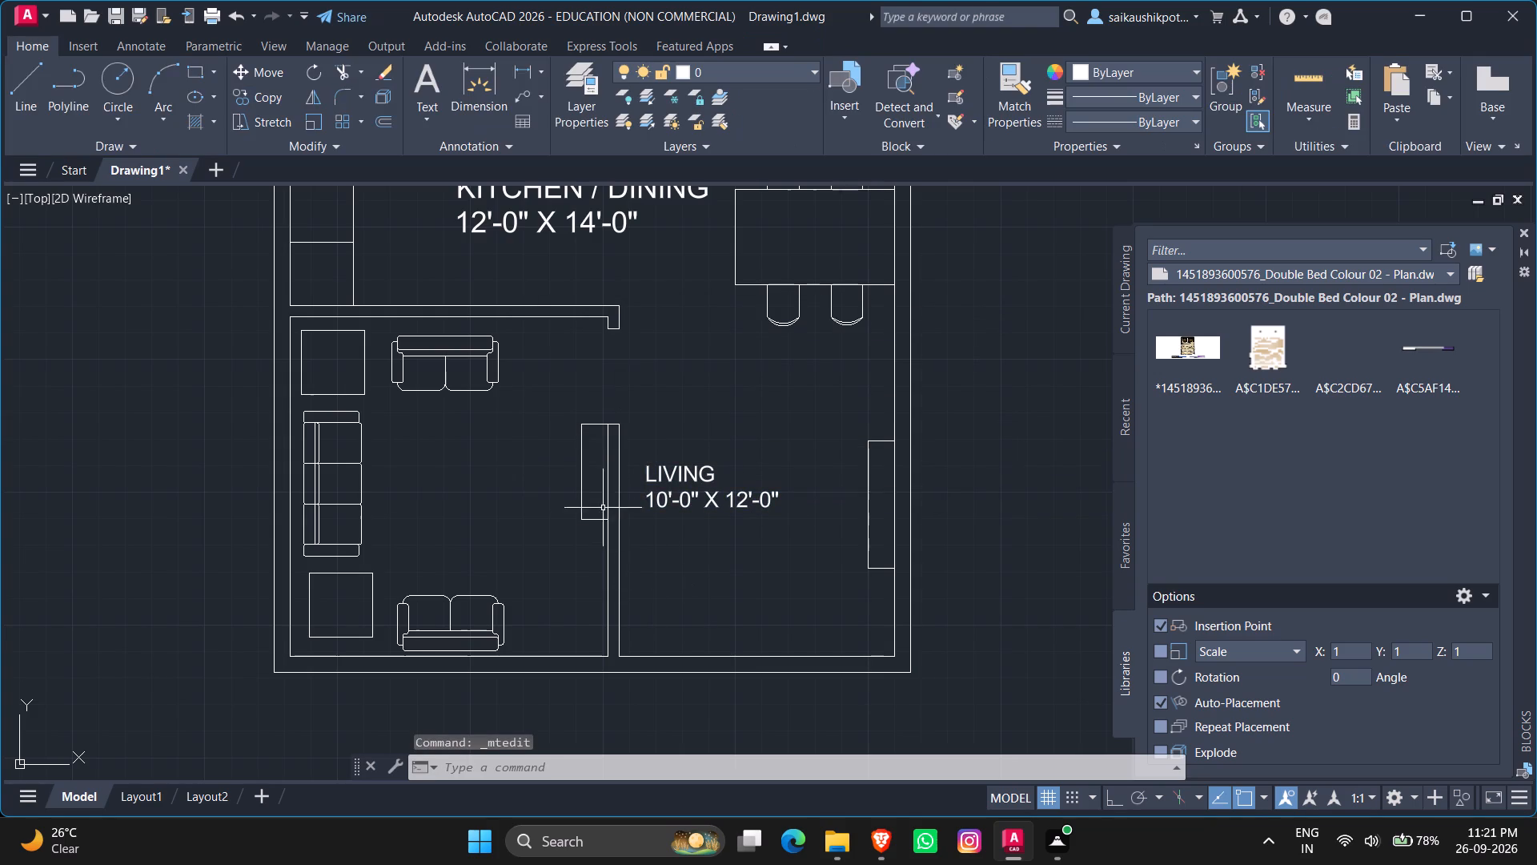
Indent LIVING with five leading spaces so it sits centred above its dimensions, and save the text.
double_click(668, 475)
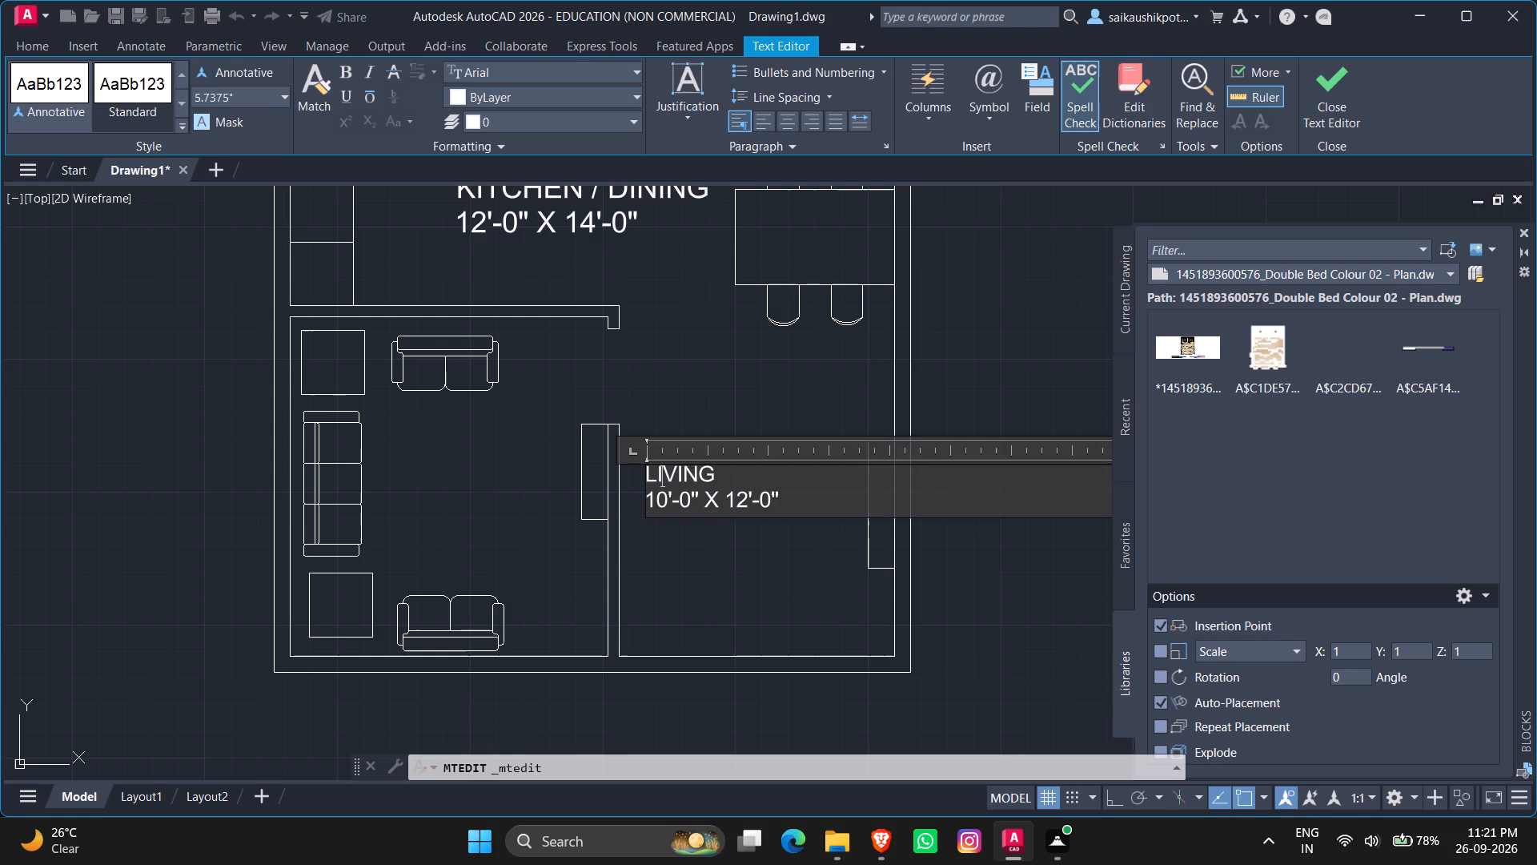
left_click(649, 472)
key("space")
key("space")
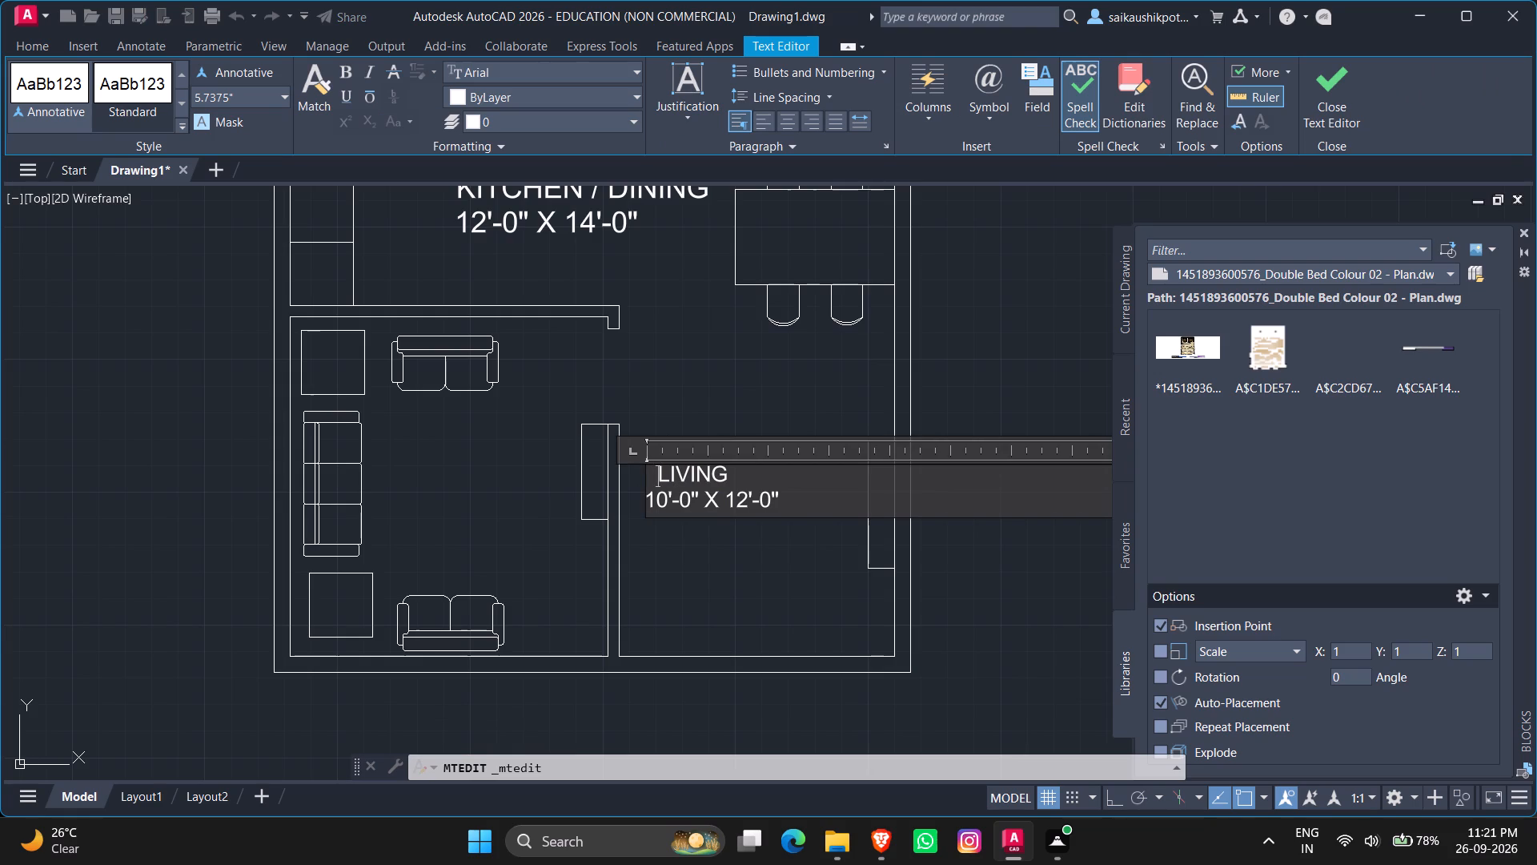
key("space")
key("space")
key("space")
key("Escape")
key("Return")
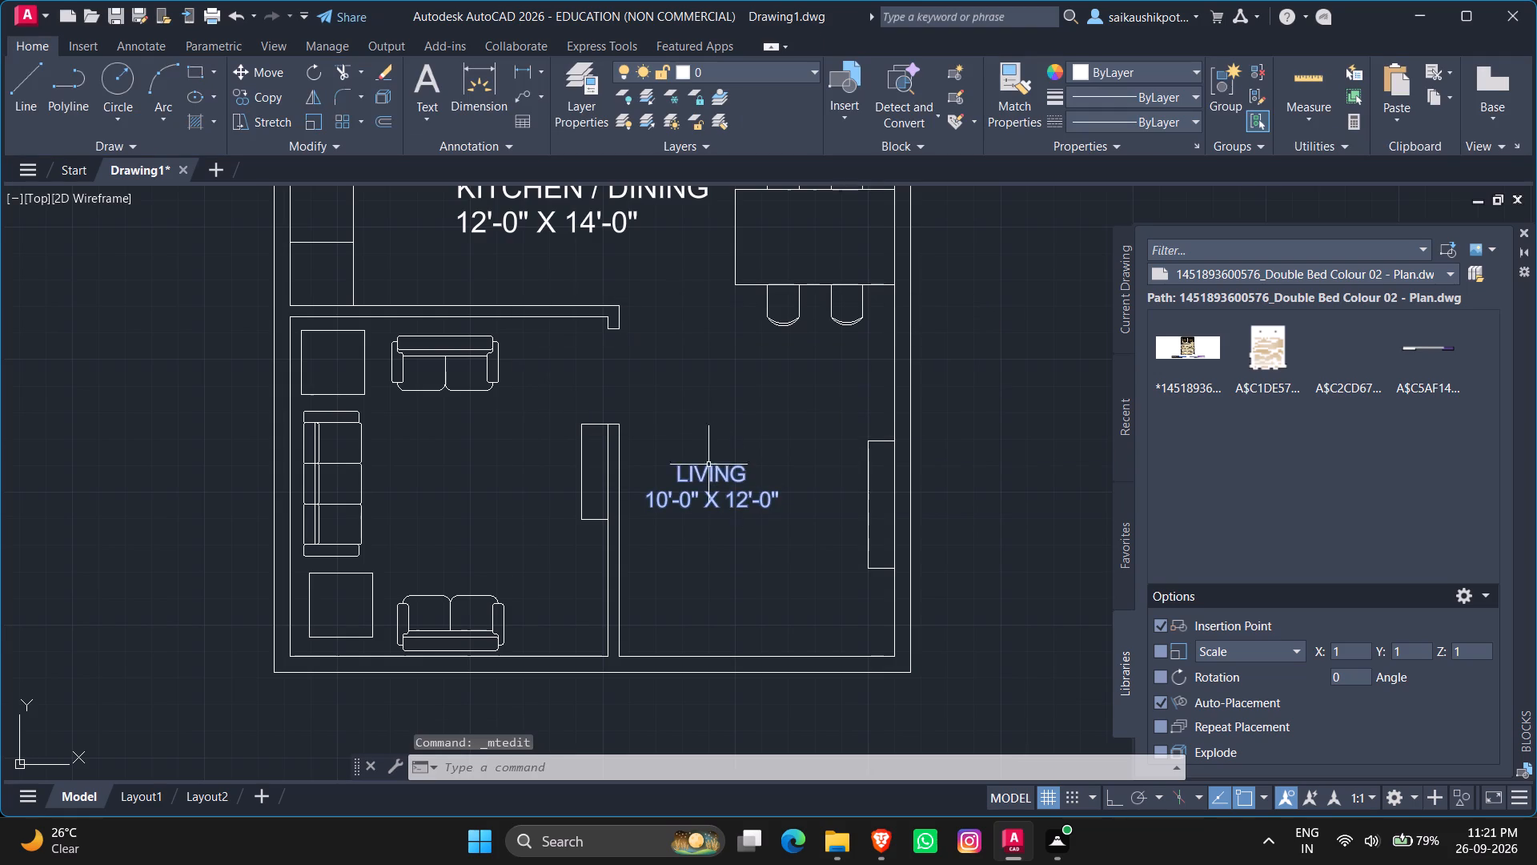
Copy the LIVING label into the sofa room, between the three-seat sofa and the TV unit.
left_click(705, 486)
left_click(684, 477)
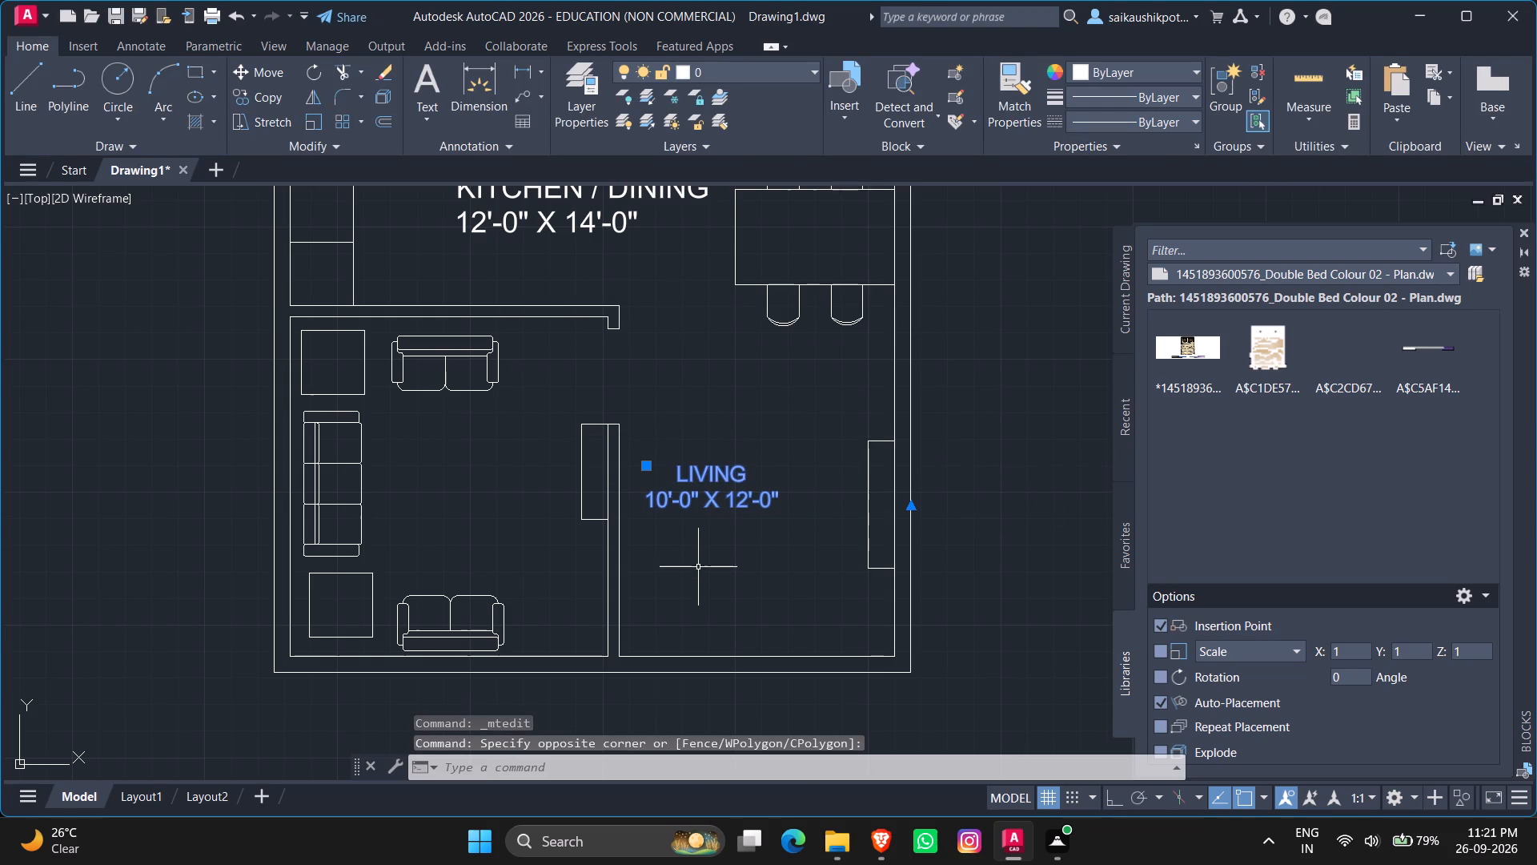
key("ctrl+c")
key("ctrl+v")
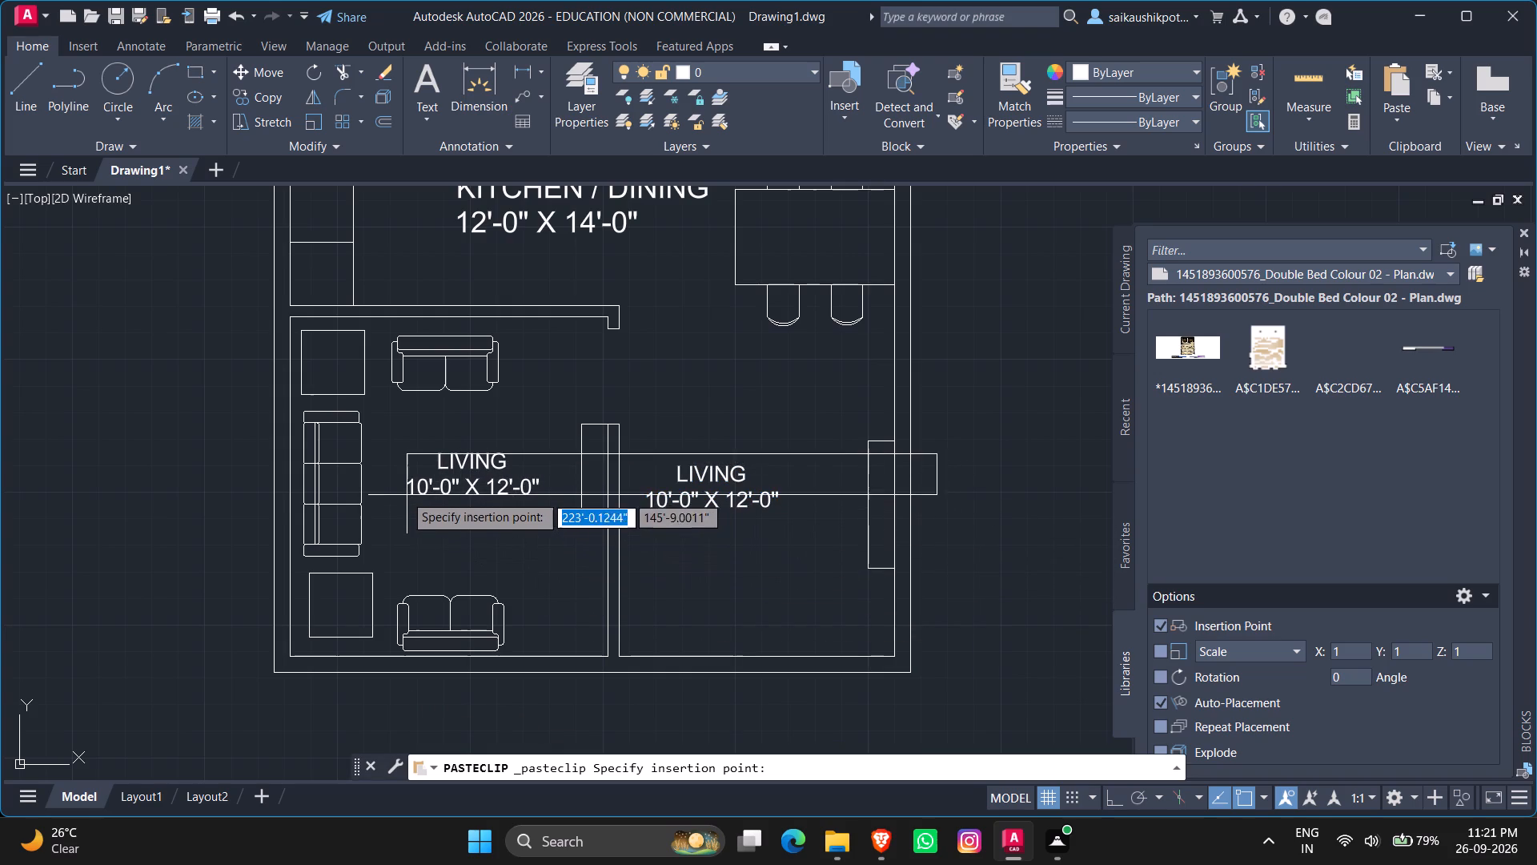
left_click(407, 513)
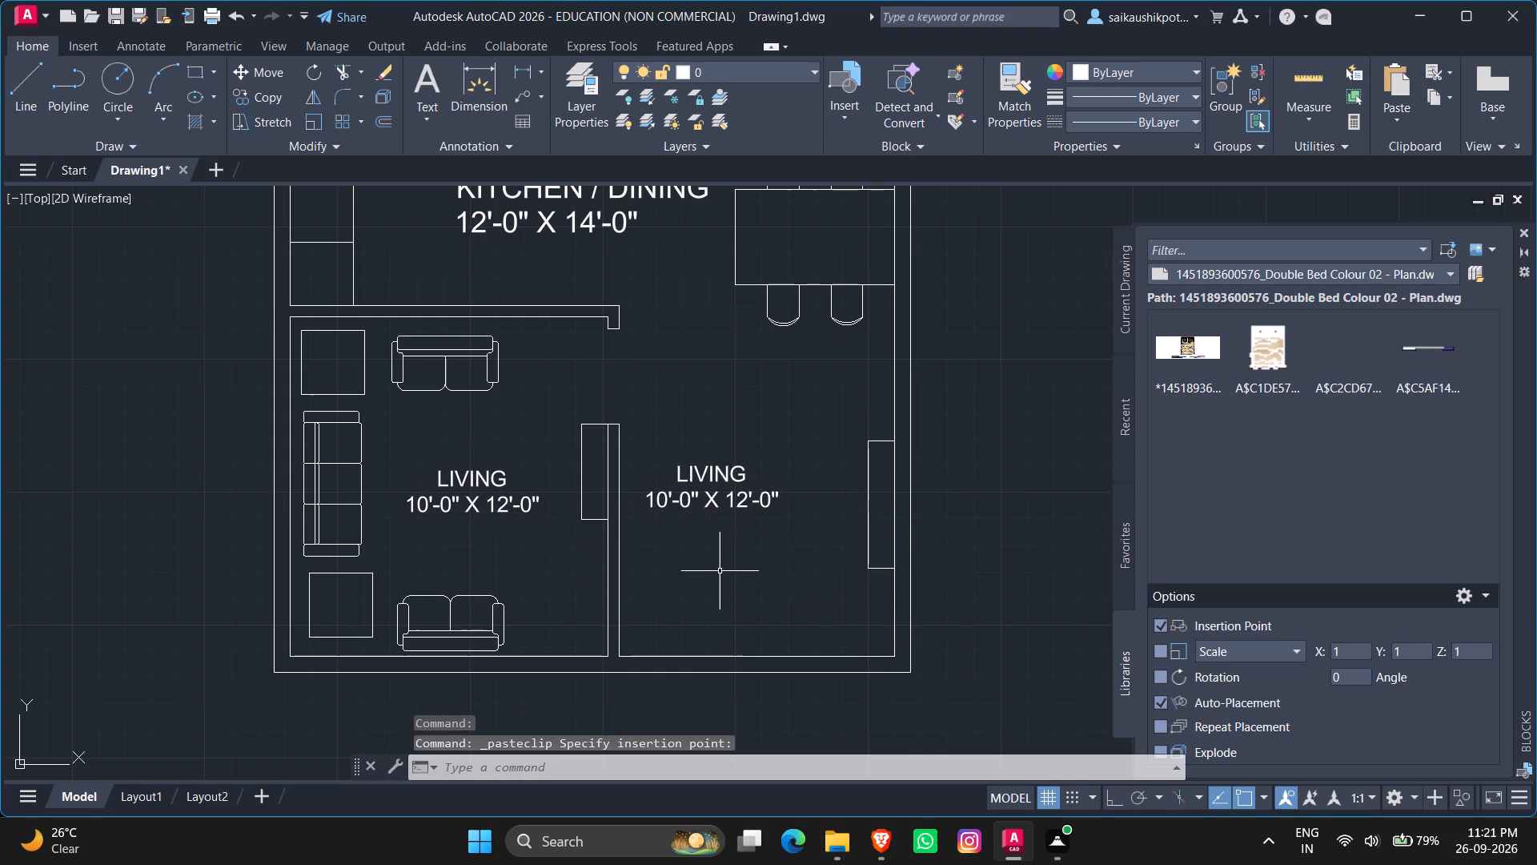
key("Escape")
Paste another copy of the LIVING label over the double bed in the bedroom.
scroll(736, 620, "down", 3)
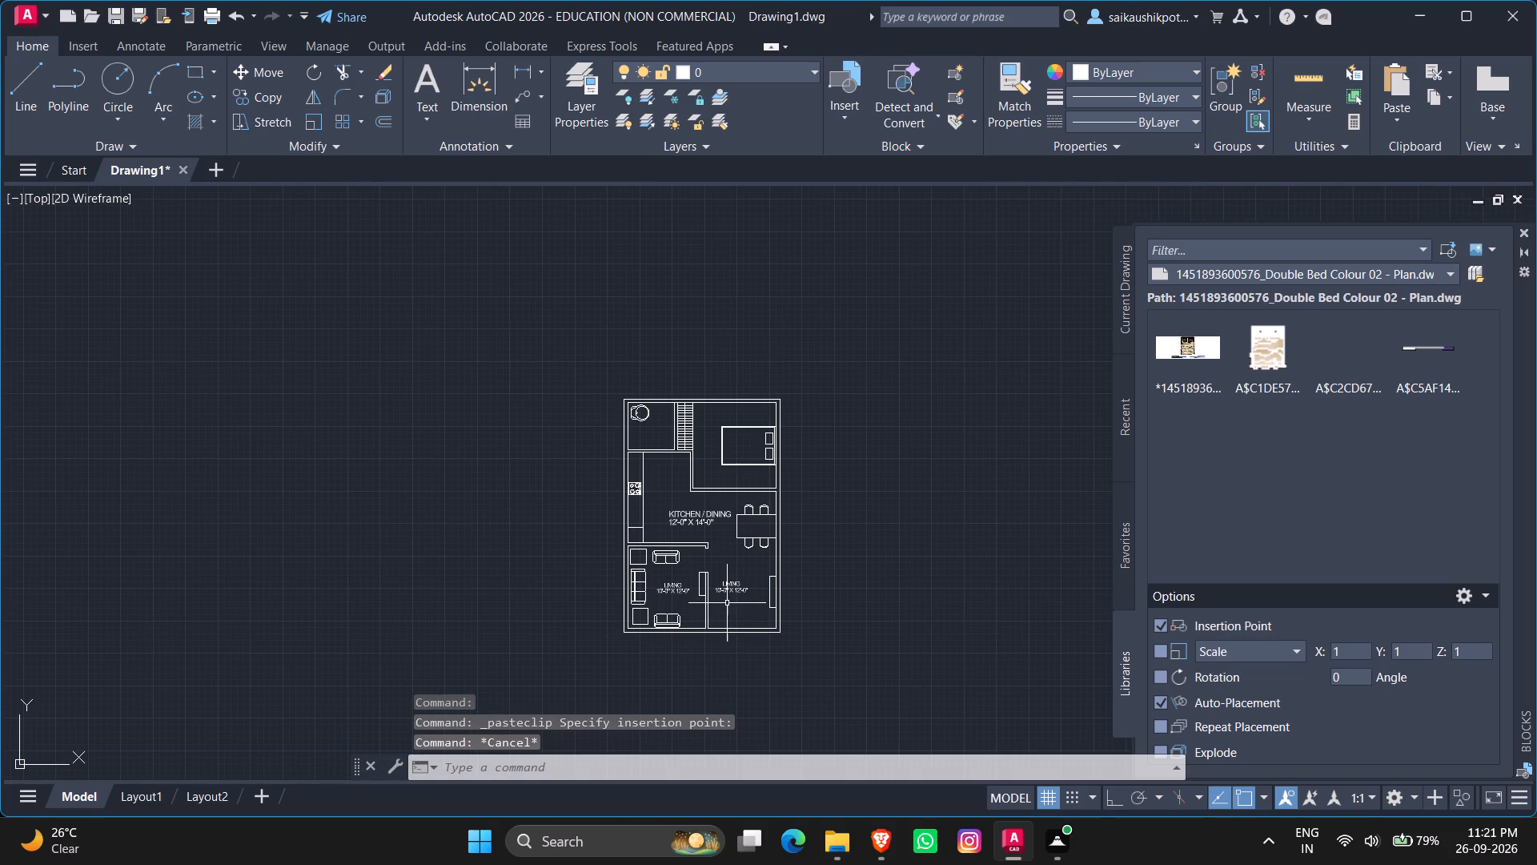
key("ctrl+v")
scroll(720, 466, "up", 5)
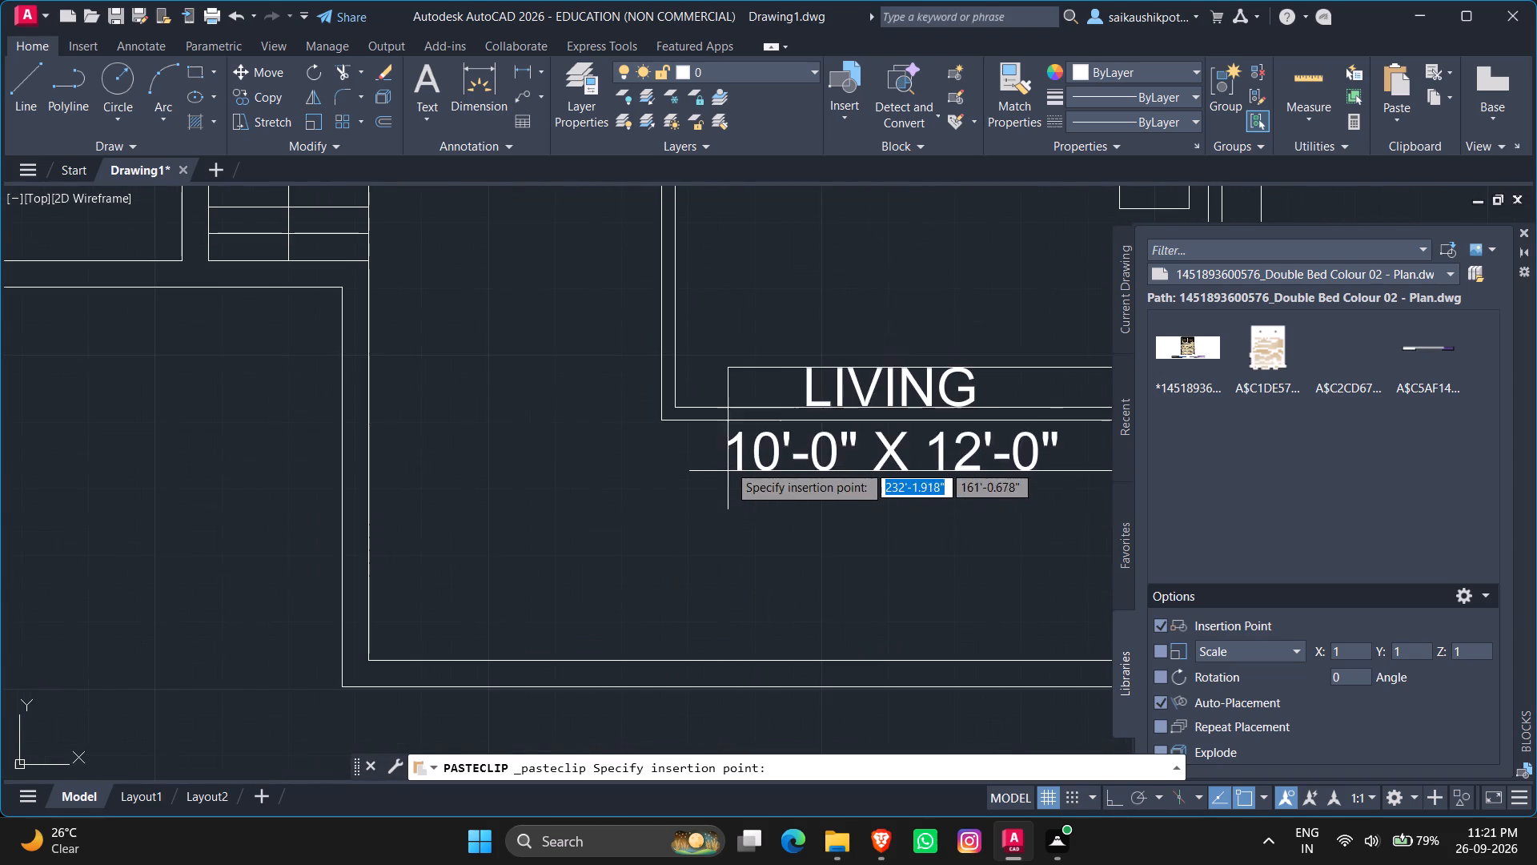
scroll(687, 469, "down", 2)
left_click(702, 396)
Replace the name LIVING with BEDROOM in the label over the double bed.
double_click(731, 378)
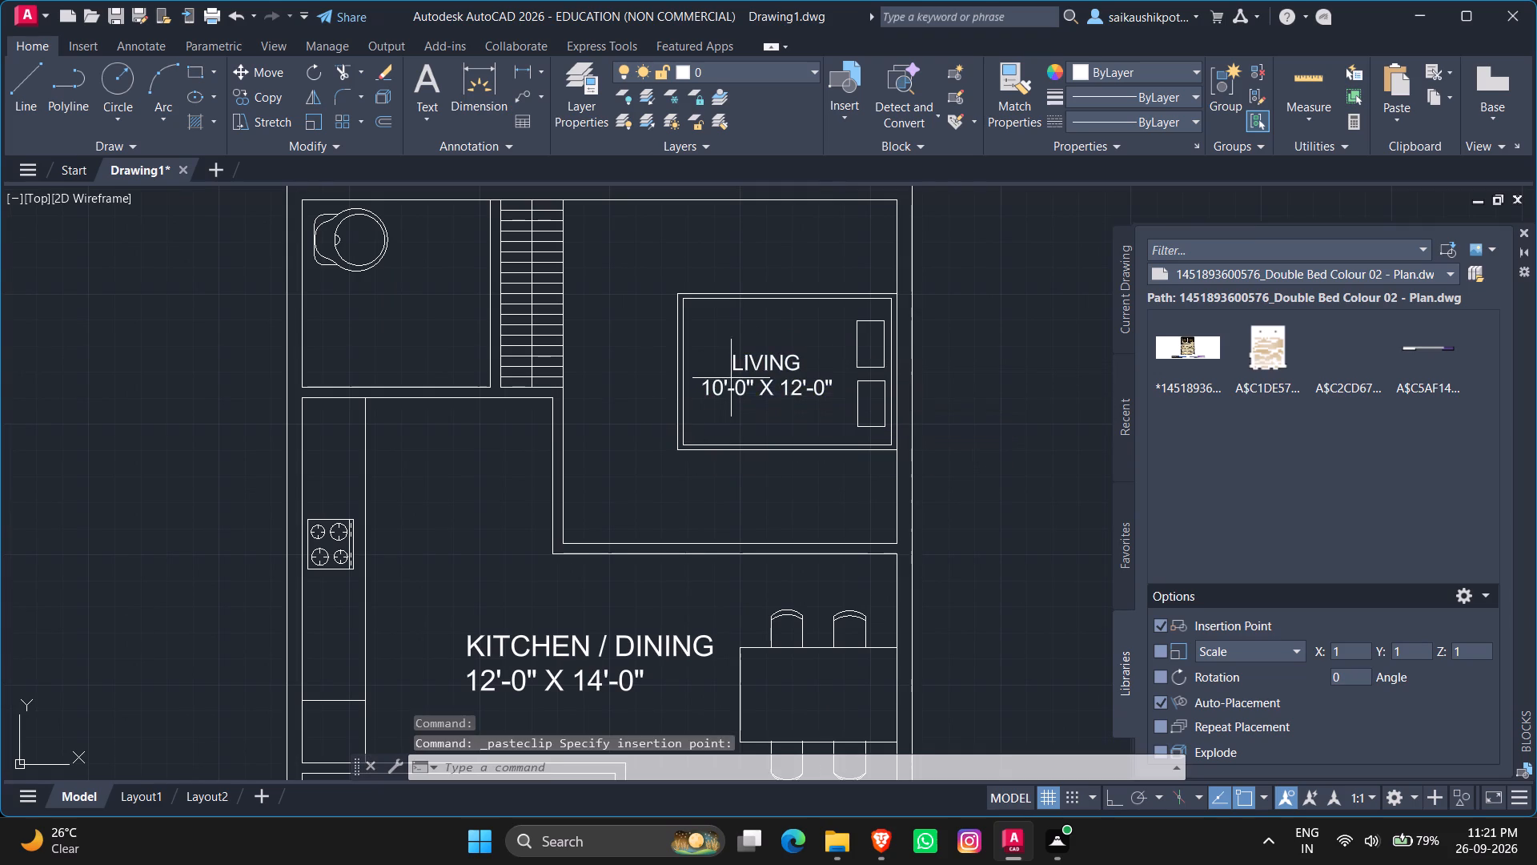
triple_click(757, 390)
left_click(757, 390)
double_click(746, 379)
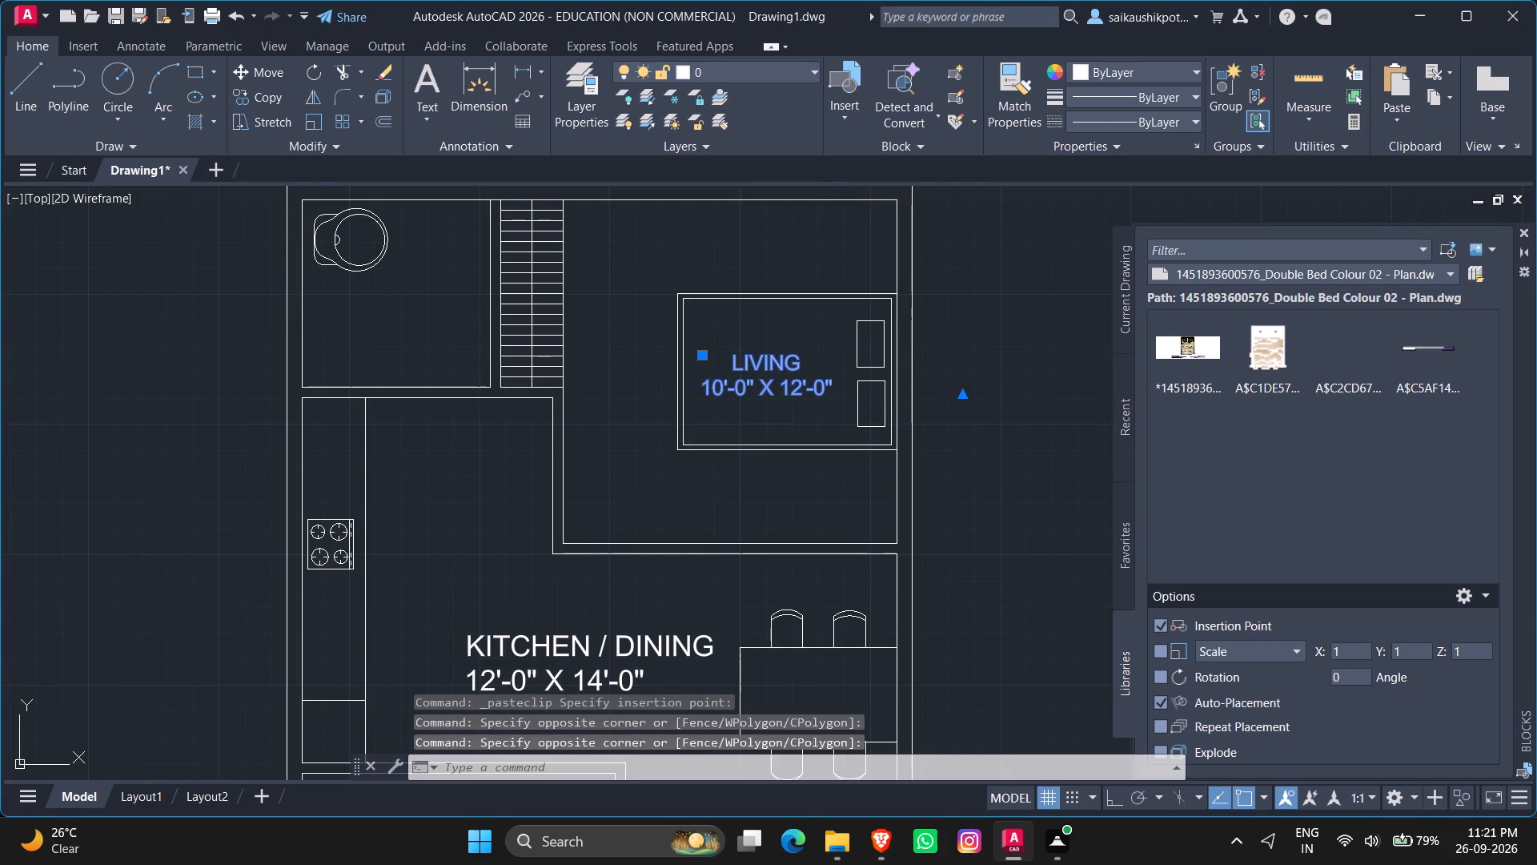
left_click(804, 370)
key("BackSpace")
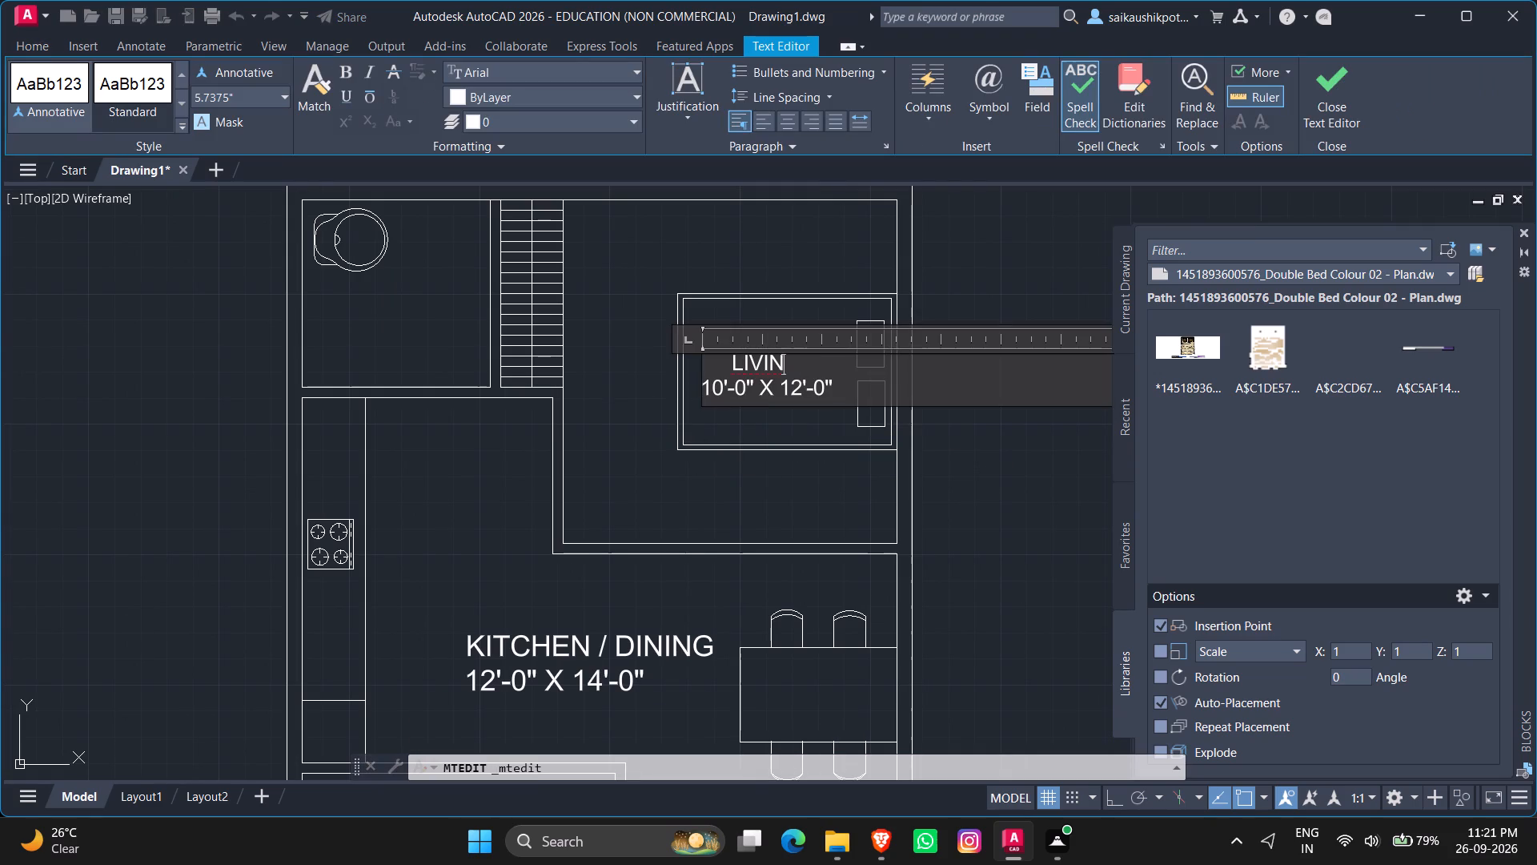
key("BackSpace")
key("BackSpace")
key("BackSpace")
key("BackSpace")
key("BackSpace")
key("BackSpace")
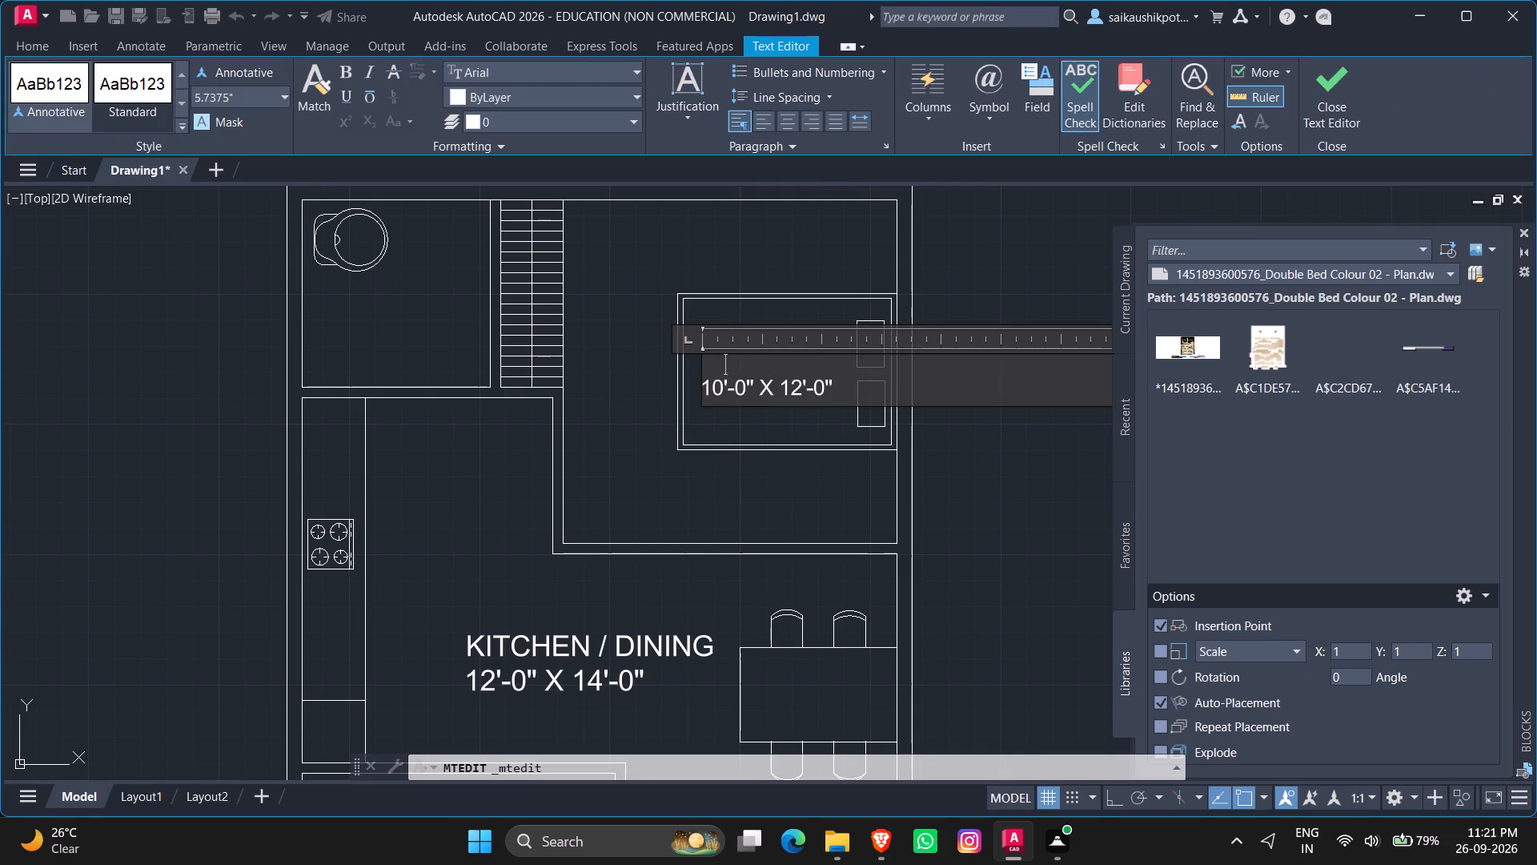
type("BEDROOM")
key("Down")
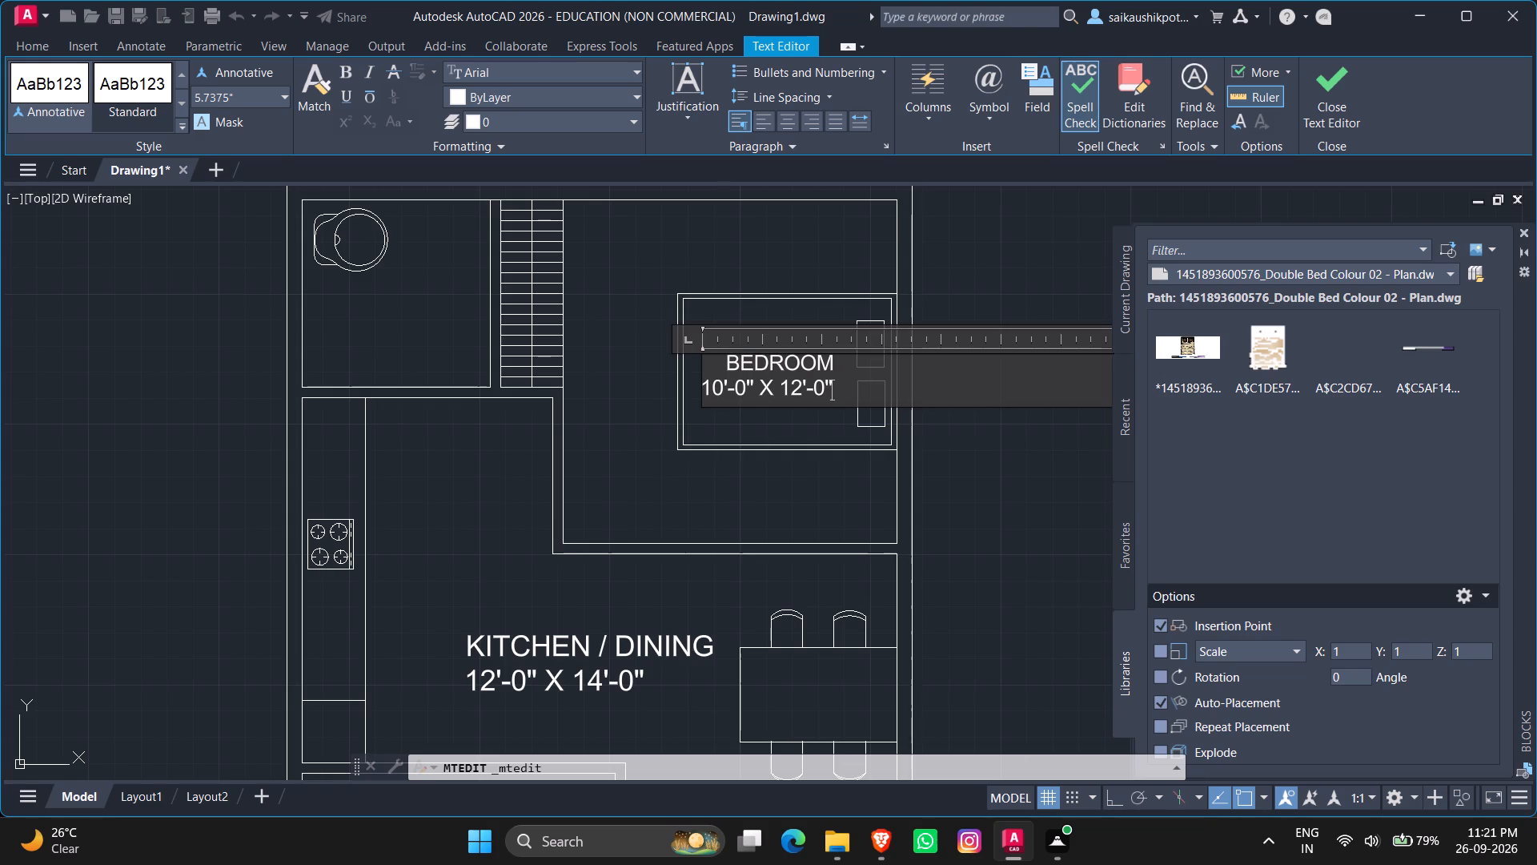
Change the dimensions in the BEDROOM label to 11'-0" X 10'-0" and save the text.
key("Left")
key("Left")
key("Left")
key("Left")
key("BackSpace")
key("1")
key("BackSpace")
key("0")
key("Left")
key("Left")
key("Left")
key("Left")
key("Left")
key("Left")
key("Left")
key("Left")
key("Left")
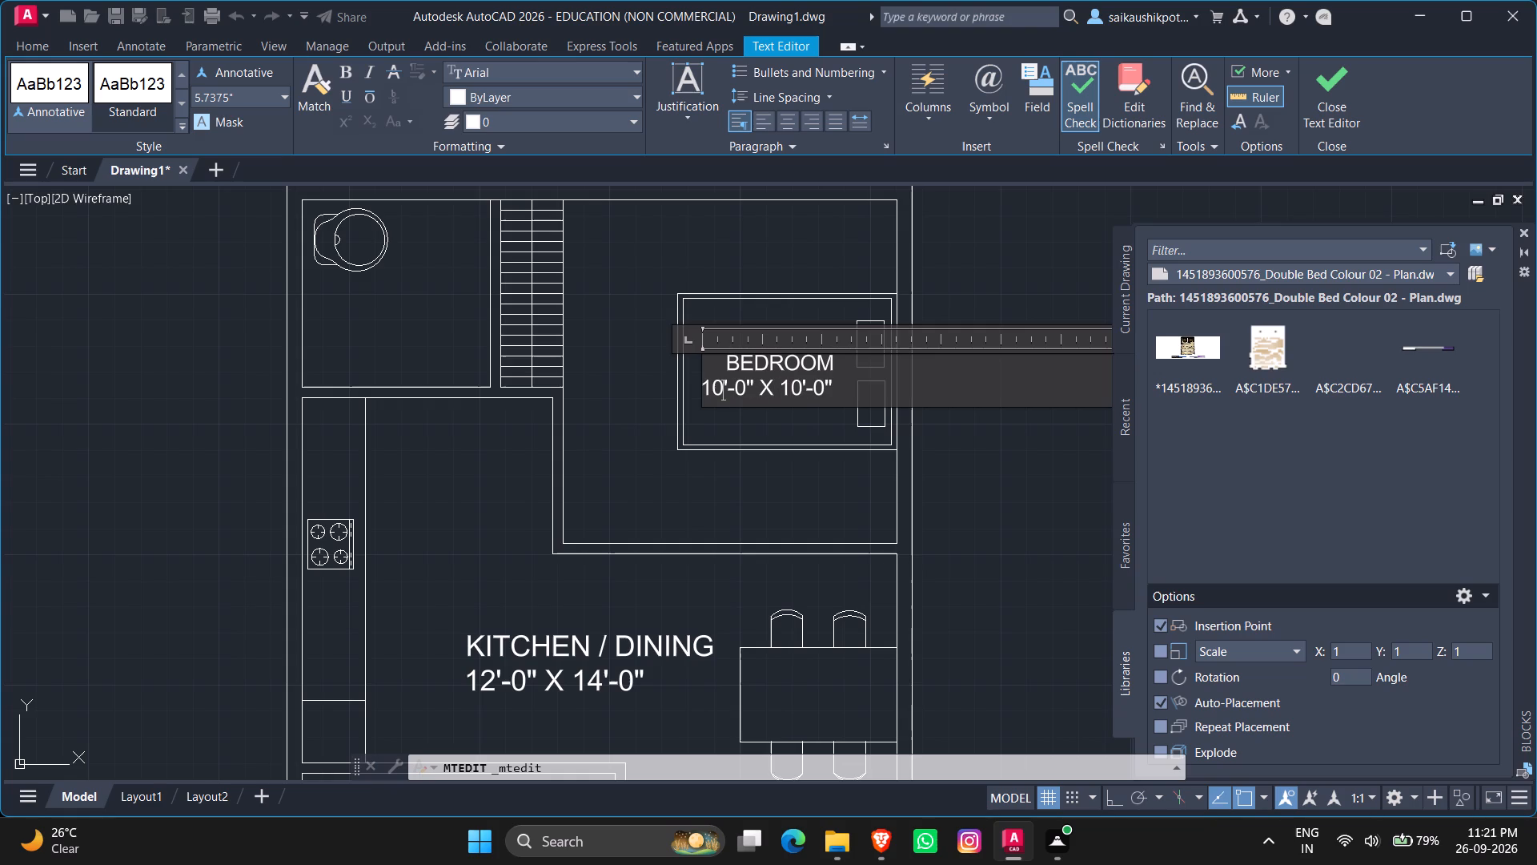
key("BackSpace")
key("1")
key("Escape")
key("Return")
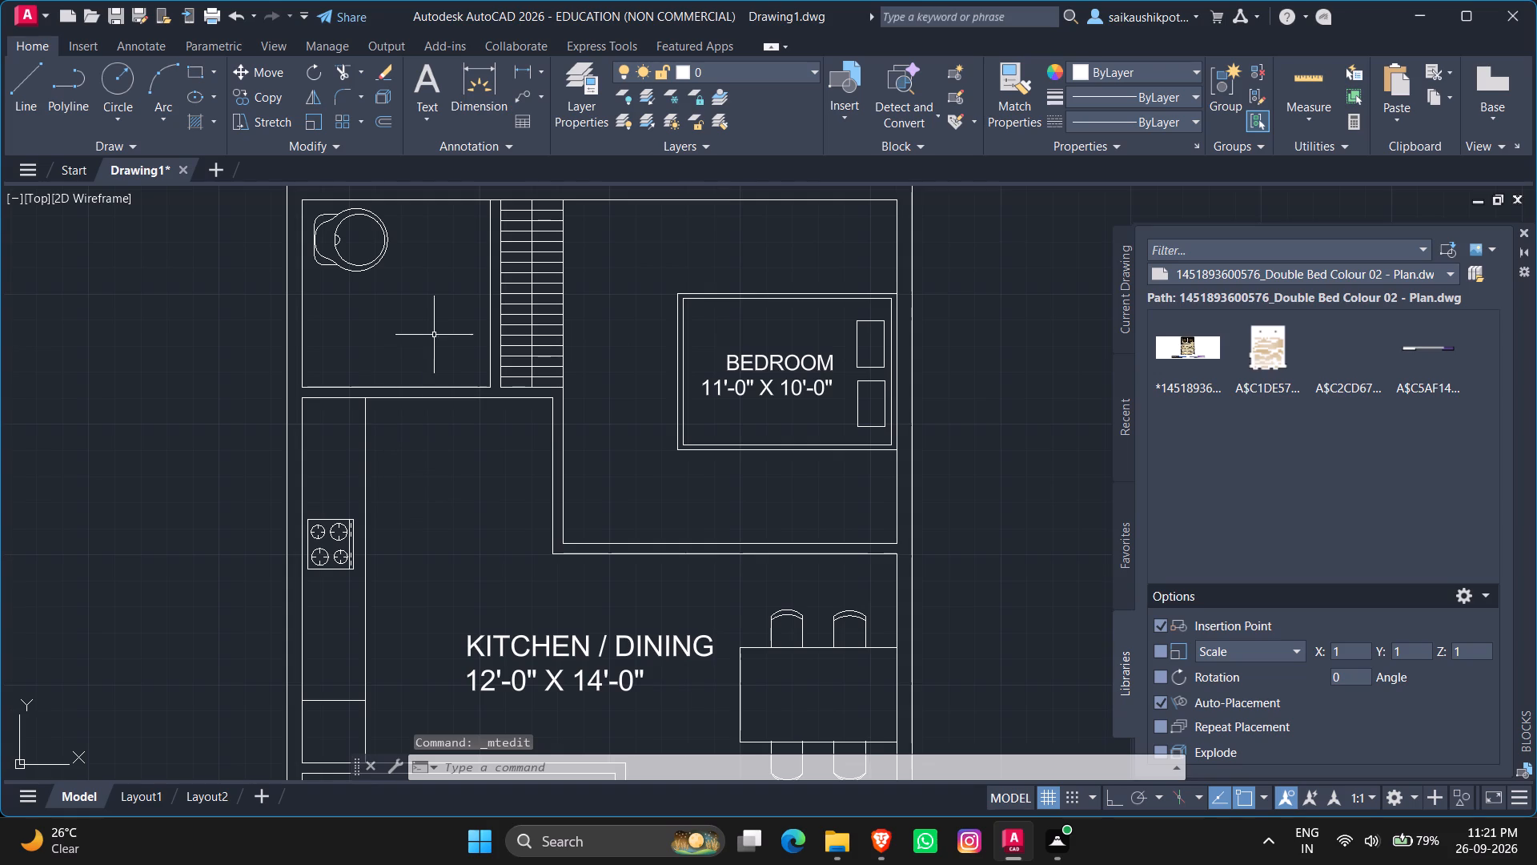
Paste a copy of the LIVING label into the toilet room, below the WC fixture.
key("ctrl+v")
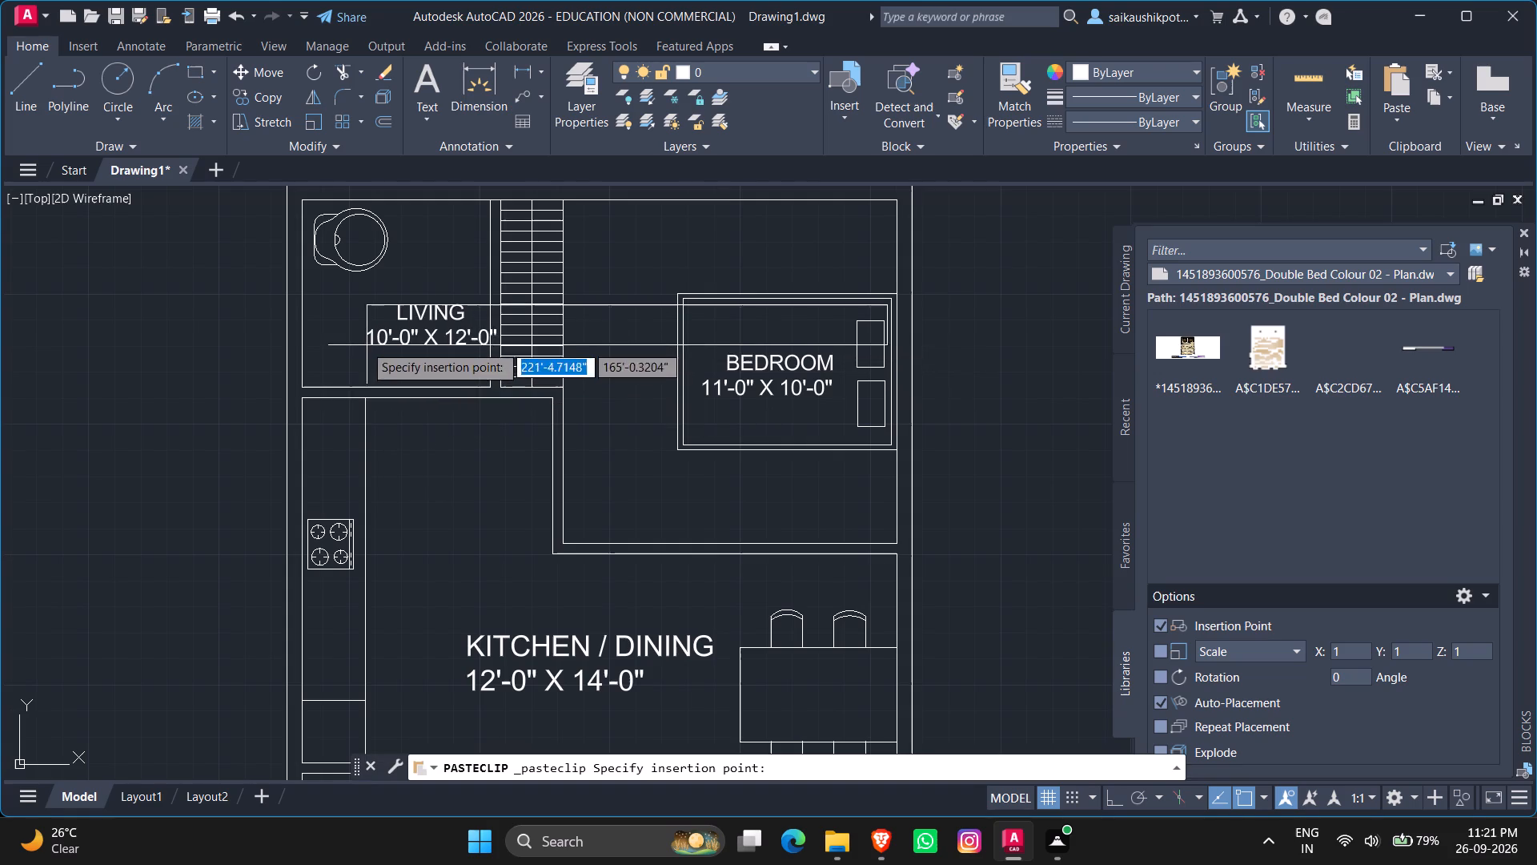
left_click(334, 340)
Replace the name LIVING with TOILET in the label below the WC fixture.
double_click(395, 322)
double_click(361, 304)
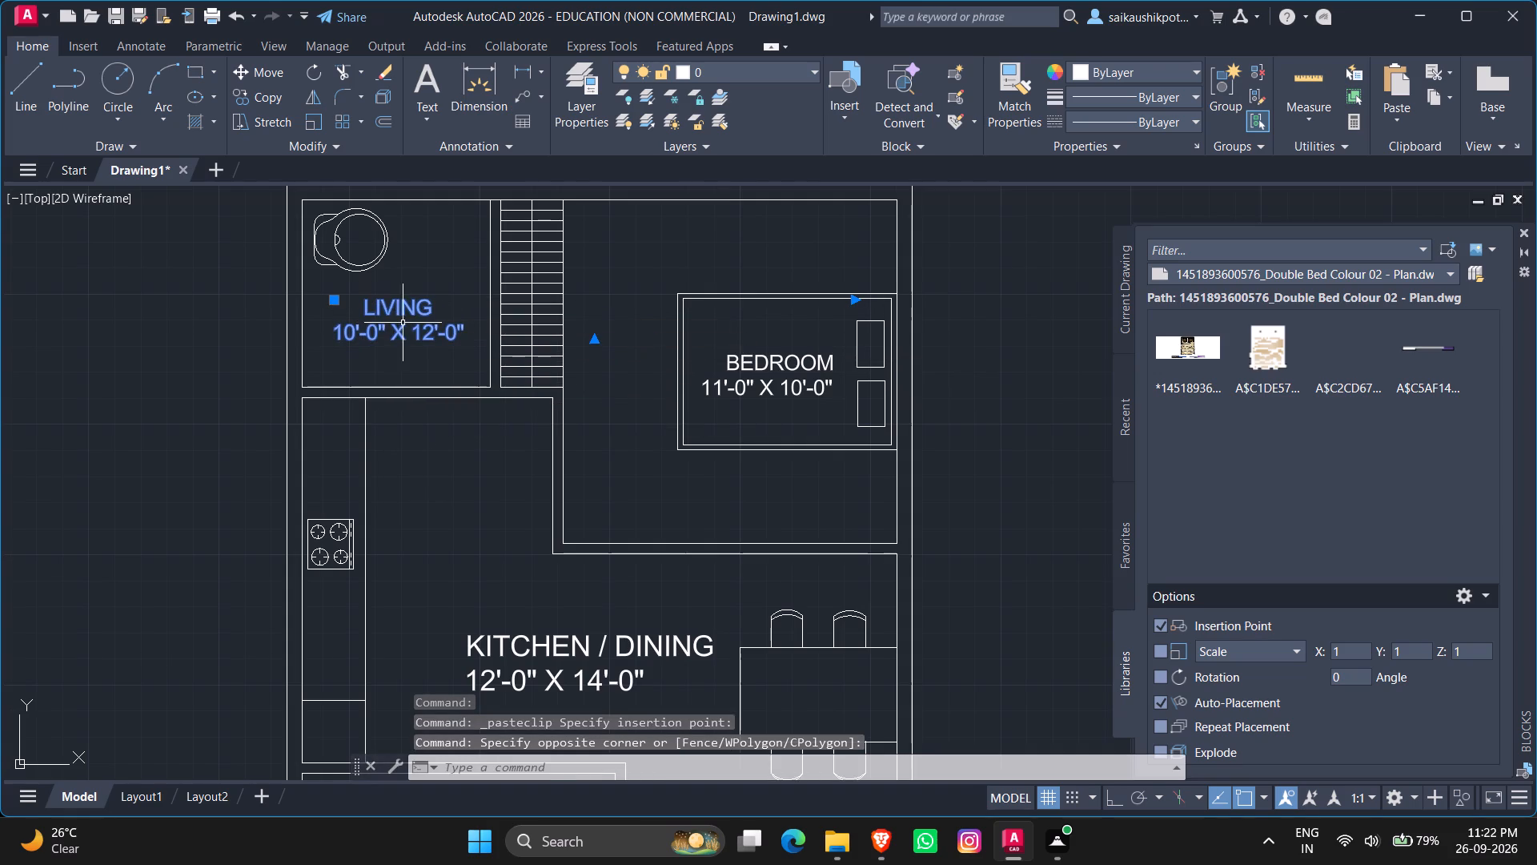
double_click(398, 319)
triple_click(391, 314)
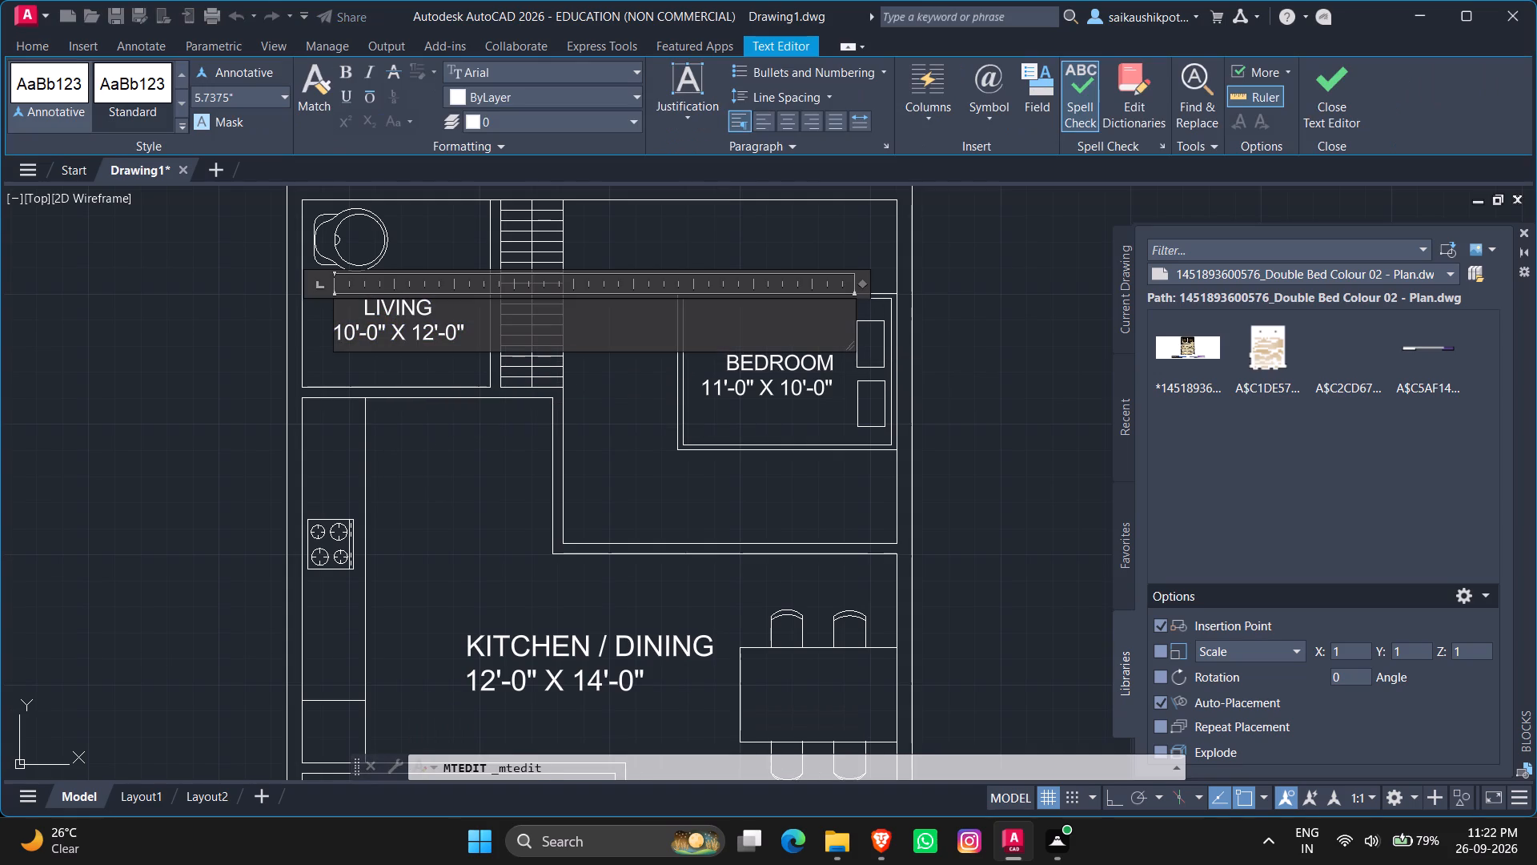
left_click(420, 316)
left_click(435, 312)
key("BackSpace")
key("BackSpace")
key("BackSpace")
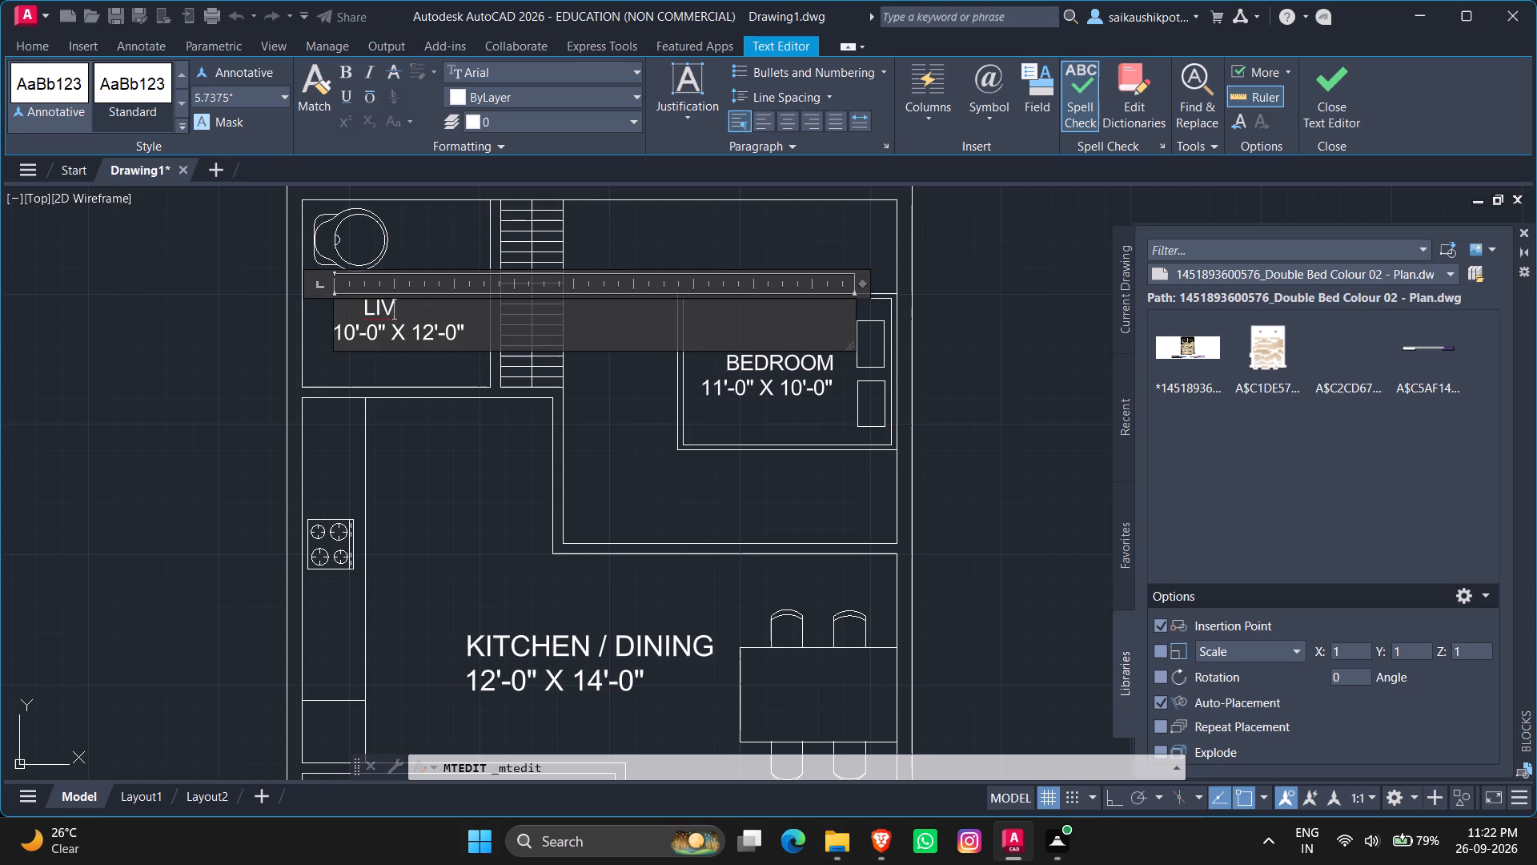
key("BackSpace")
key("BackSpace")
key("BackSpace")
type("TOILET")
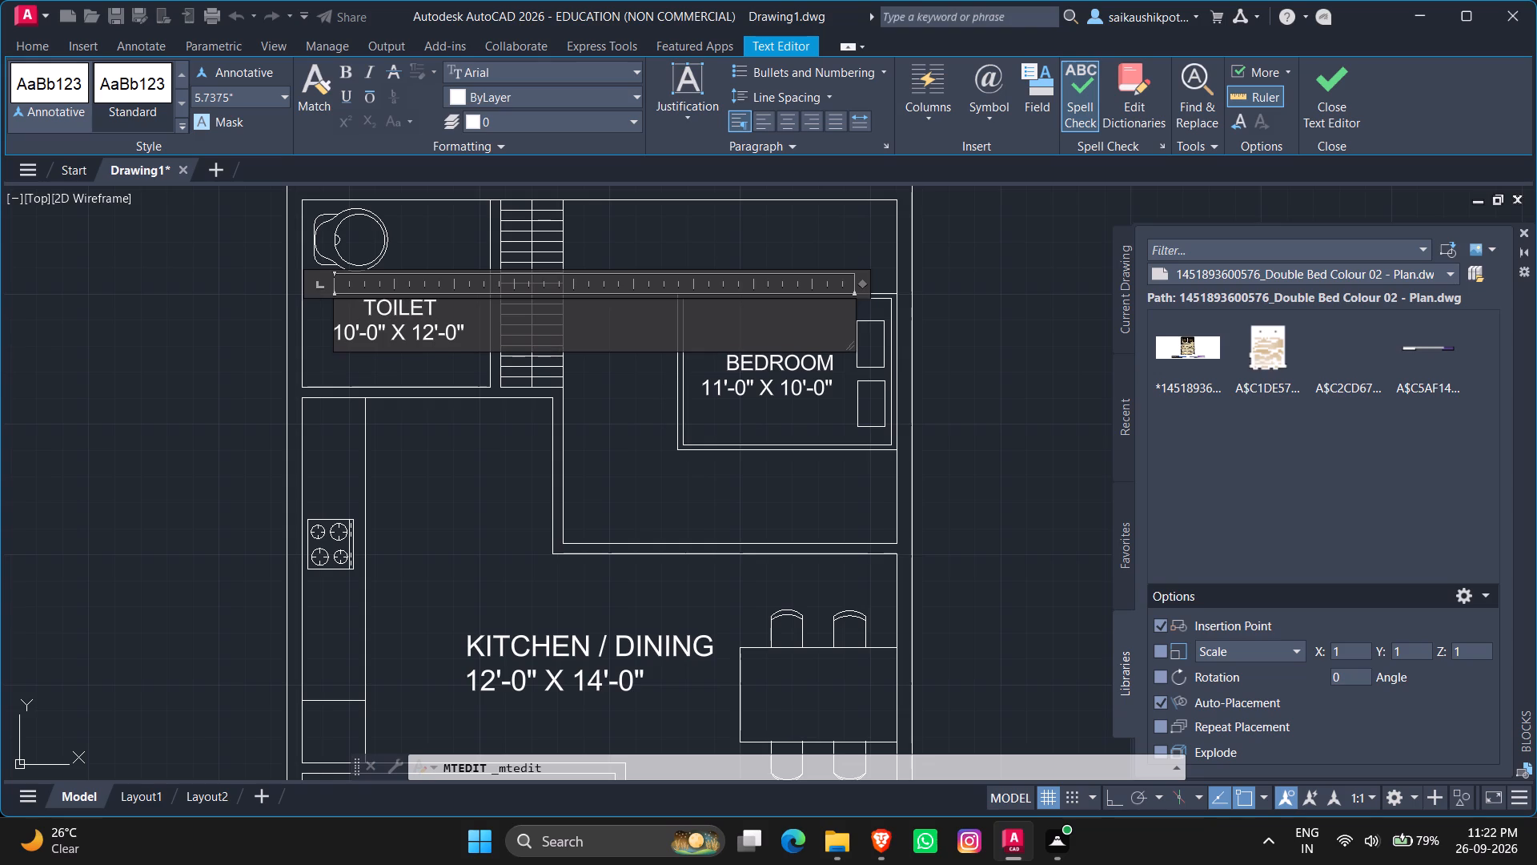
Change the dimensions in the TOILET label to 6'-0" X 6'-0" and save the text.
key("Down")
key("Down")
key("Left")
key("BackSpace")
key("BackSpace")
key("6")
key("Left")
key("Left")
key("Left")
key("Left")
key("Left")
key("Left")
key("Left")
key("Left")
key("BackSpace")
key("6")
key("BackSpace")
key("BackSpace")
key("6")
key("Escape")
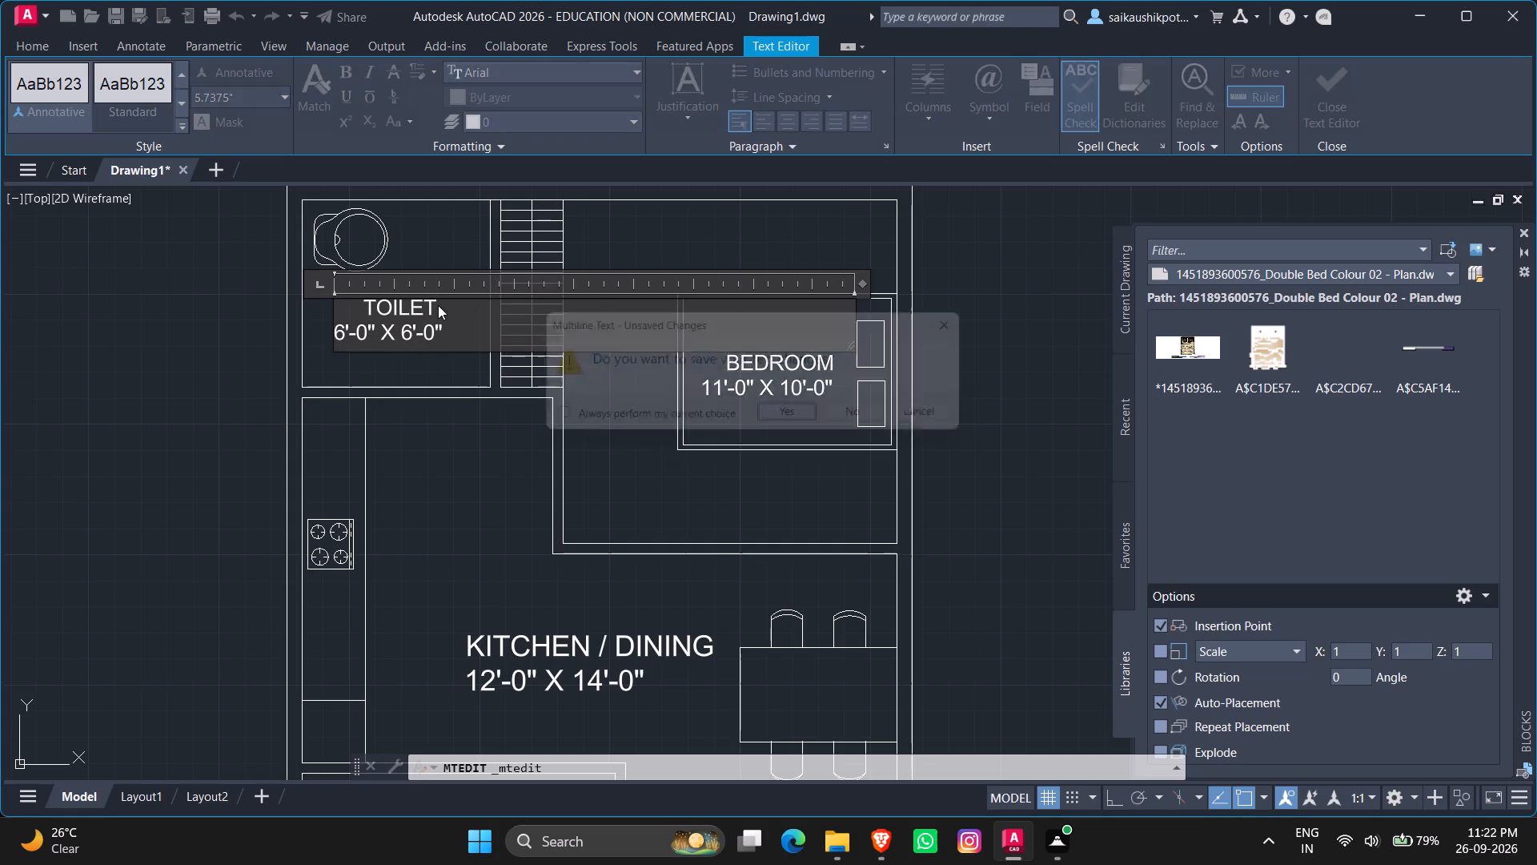
key("Return")
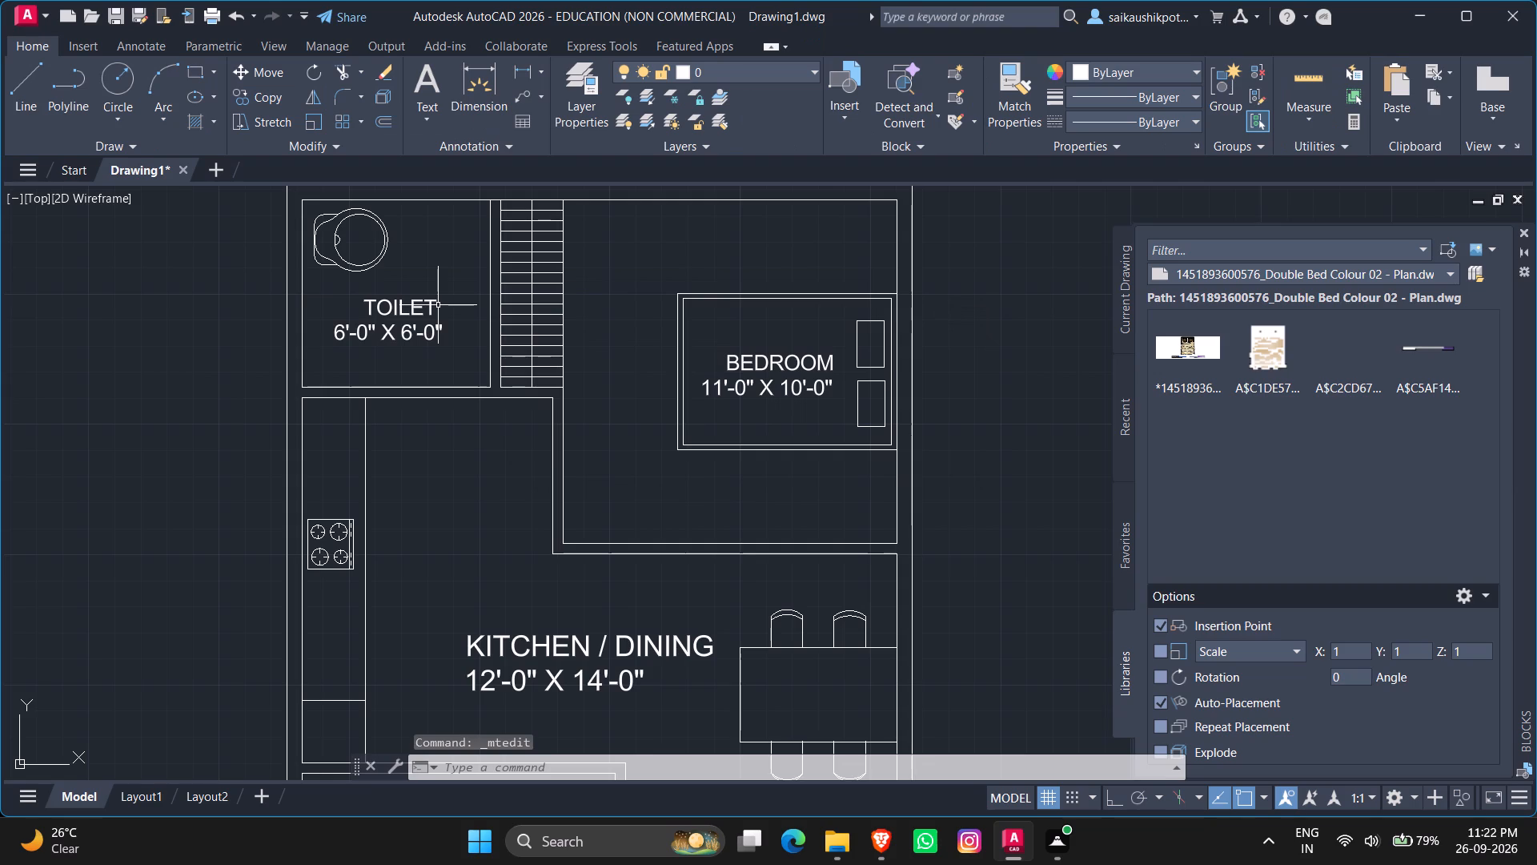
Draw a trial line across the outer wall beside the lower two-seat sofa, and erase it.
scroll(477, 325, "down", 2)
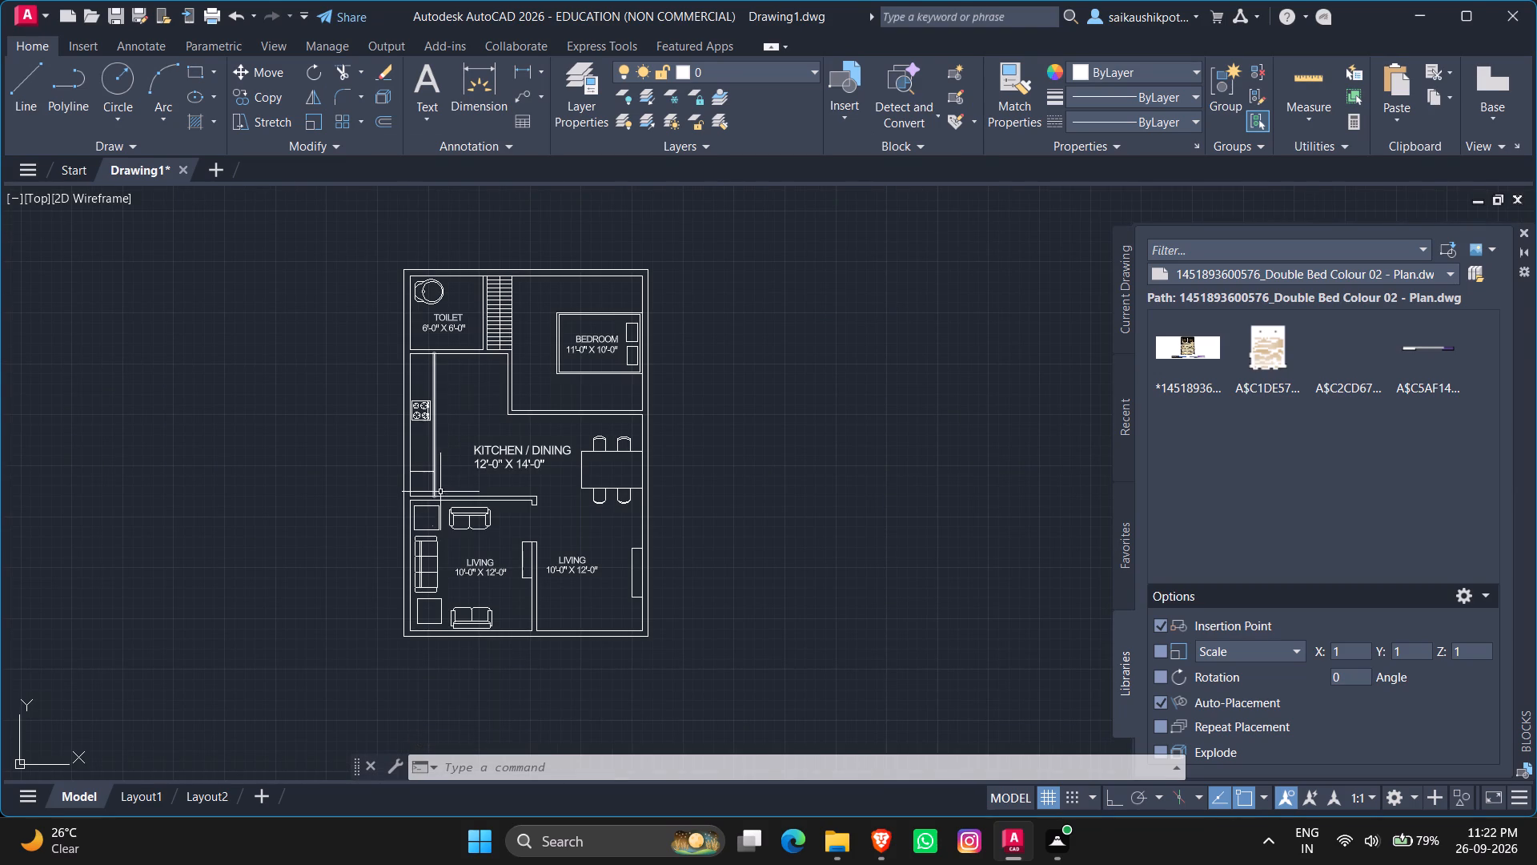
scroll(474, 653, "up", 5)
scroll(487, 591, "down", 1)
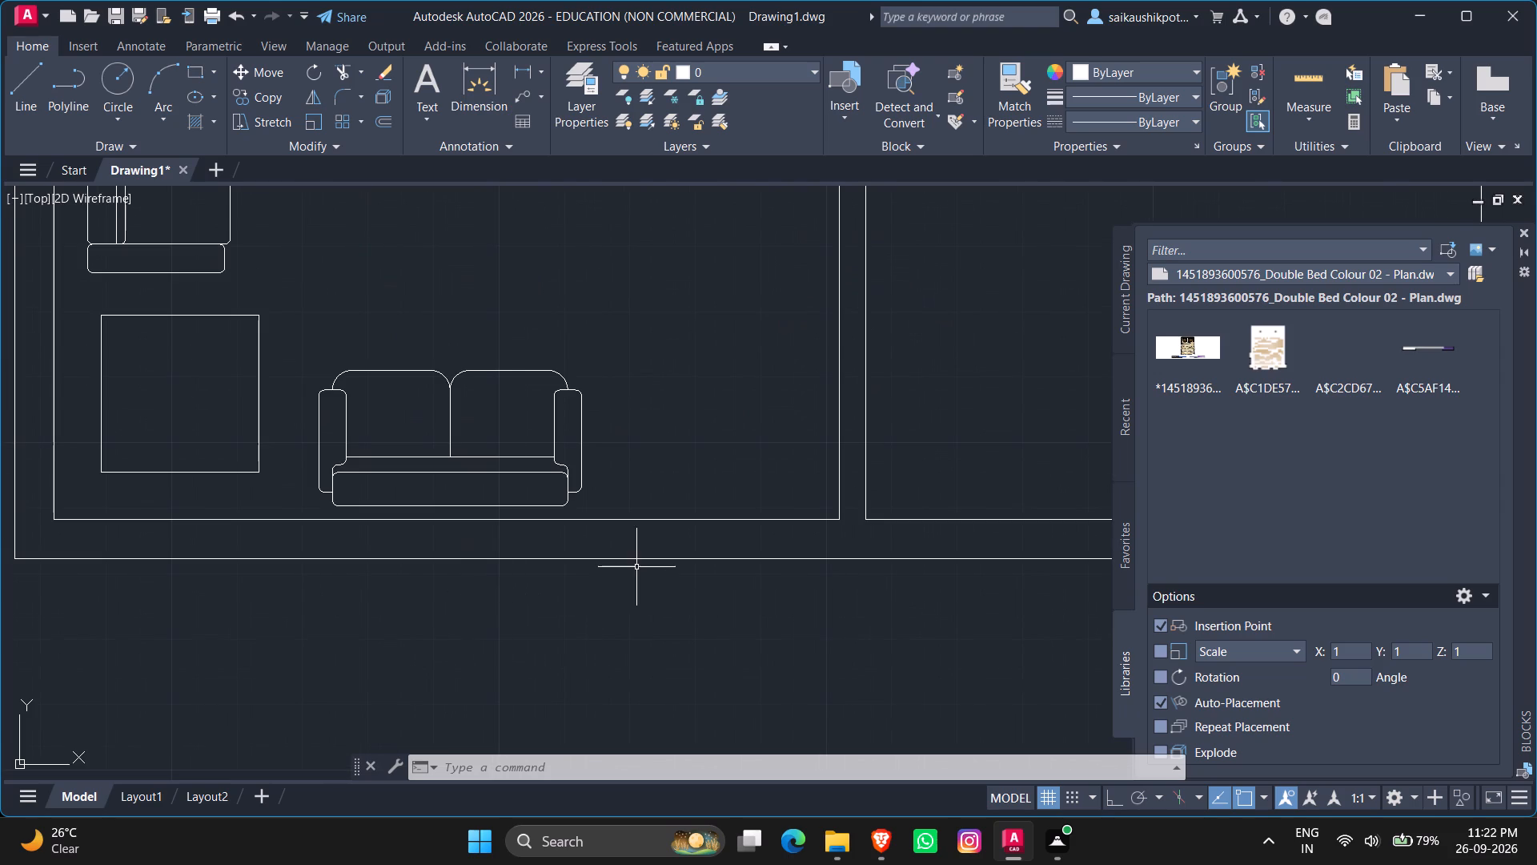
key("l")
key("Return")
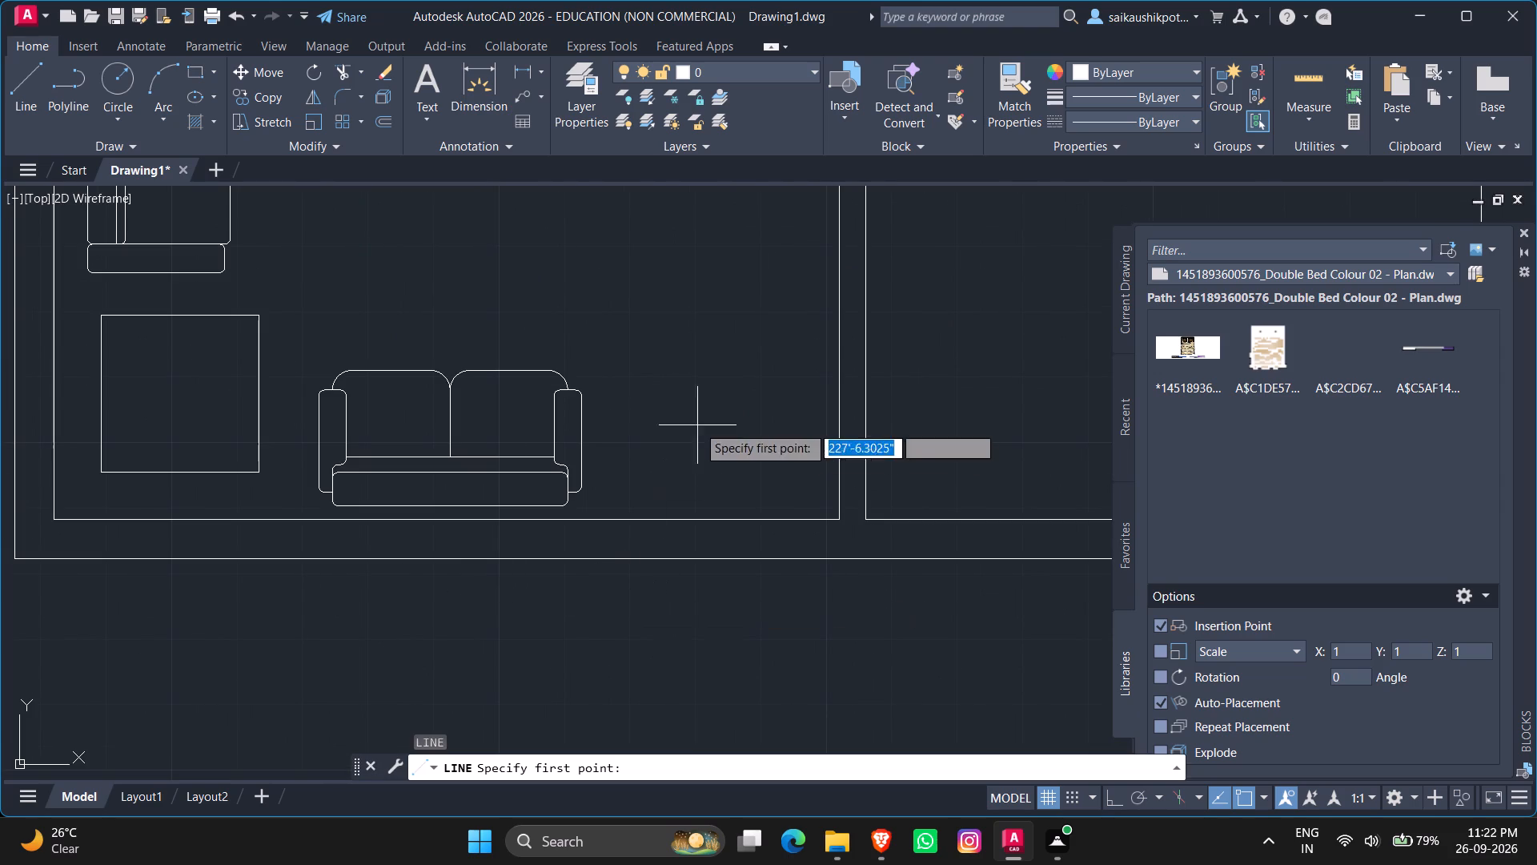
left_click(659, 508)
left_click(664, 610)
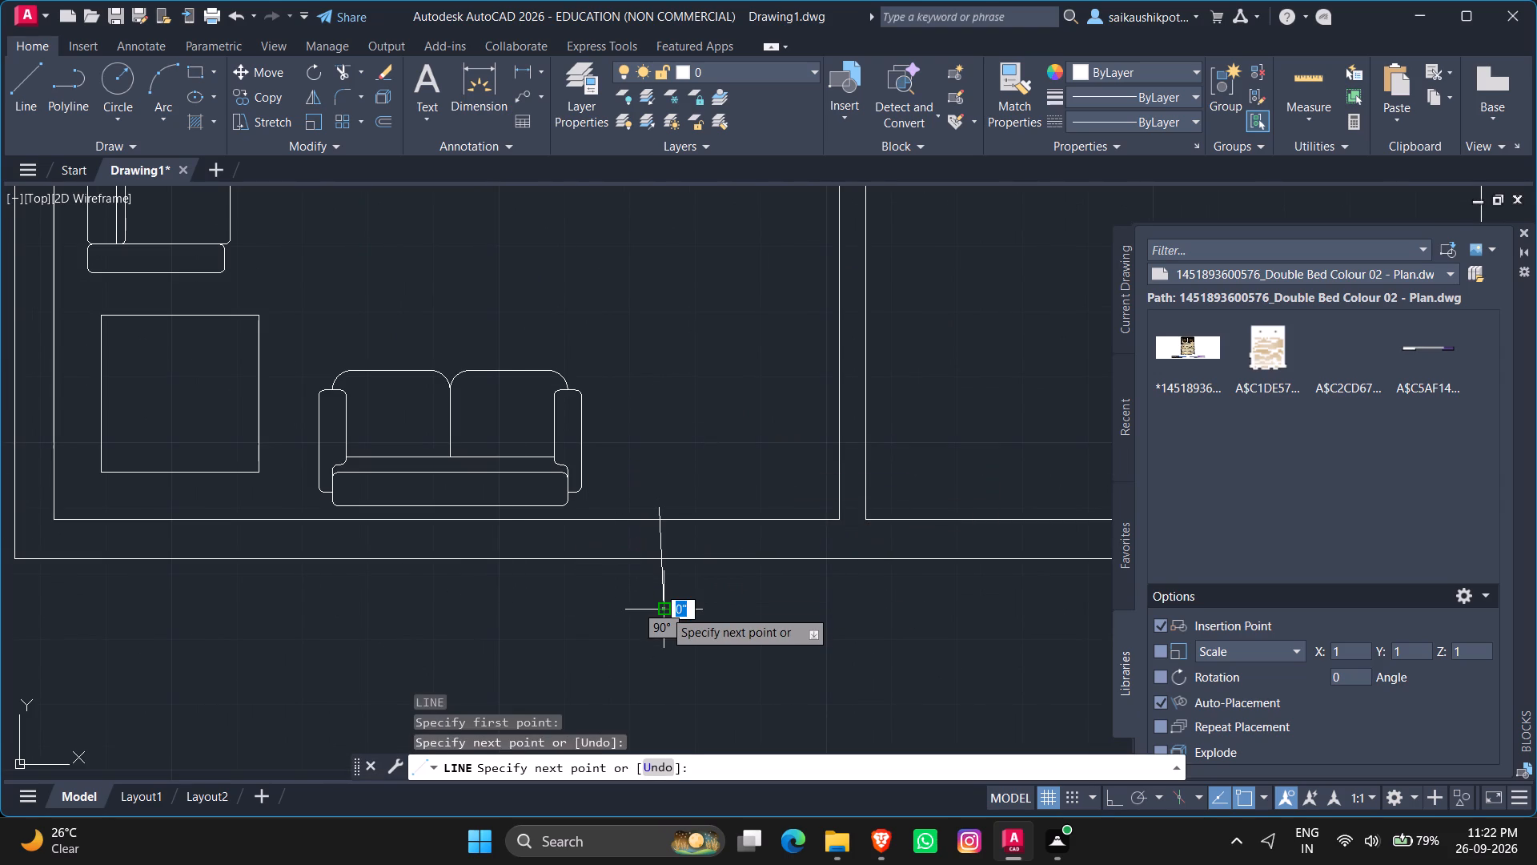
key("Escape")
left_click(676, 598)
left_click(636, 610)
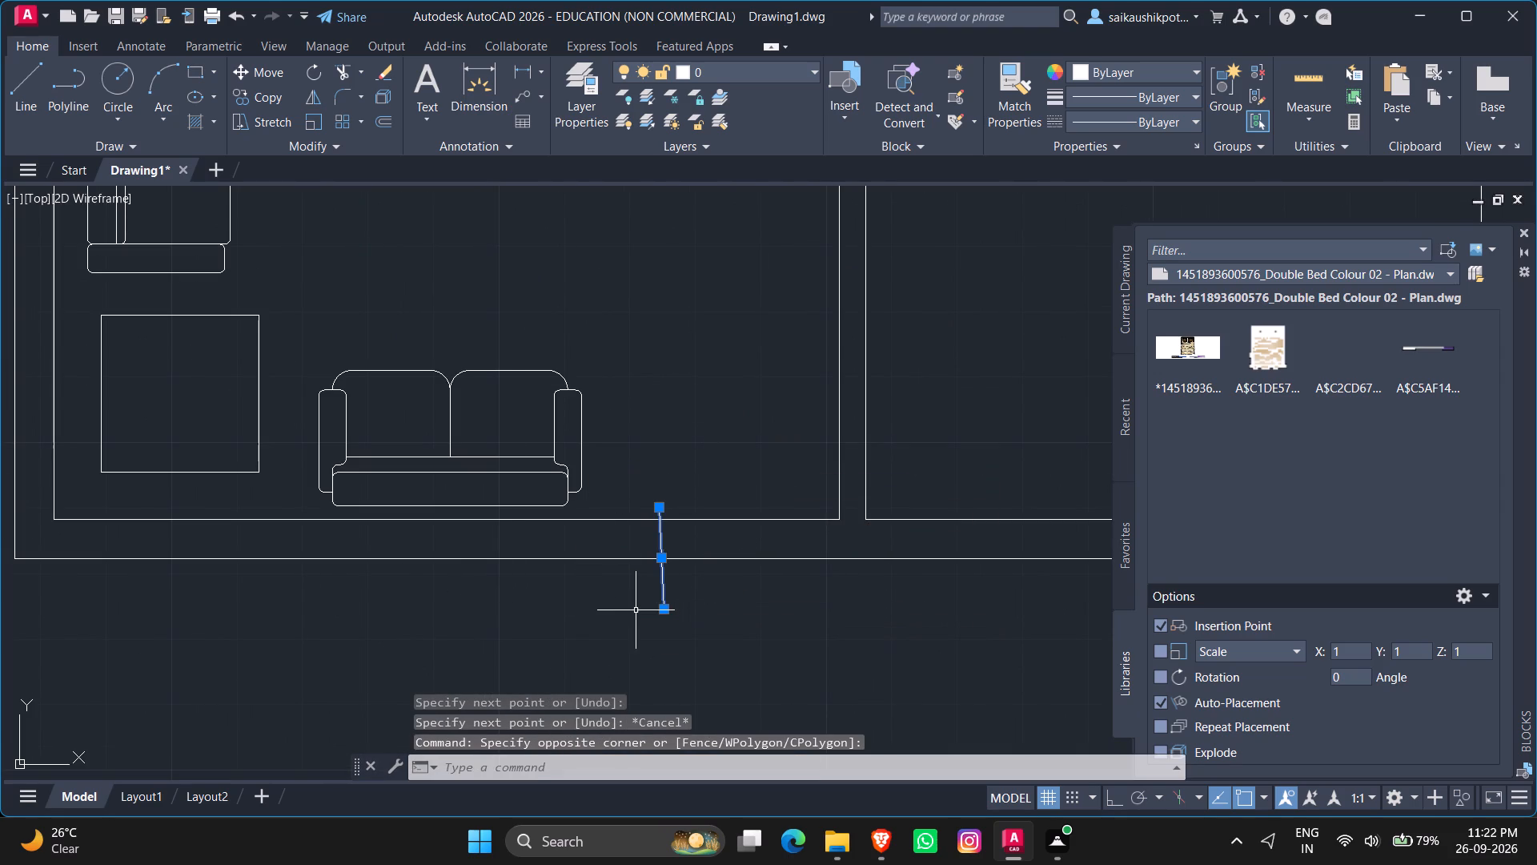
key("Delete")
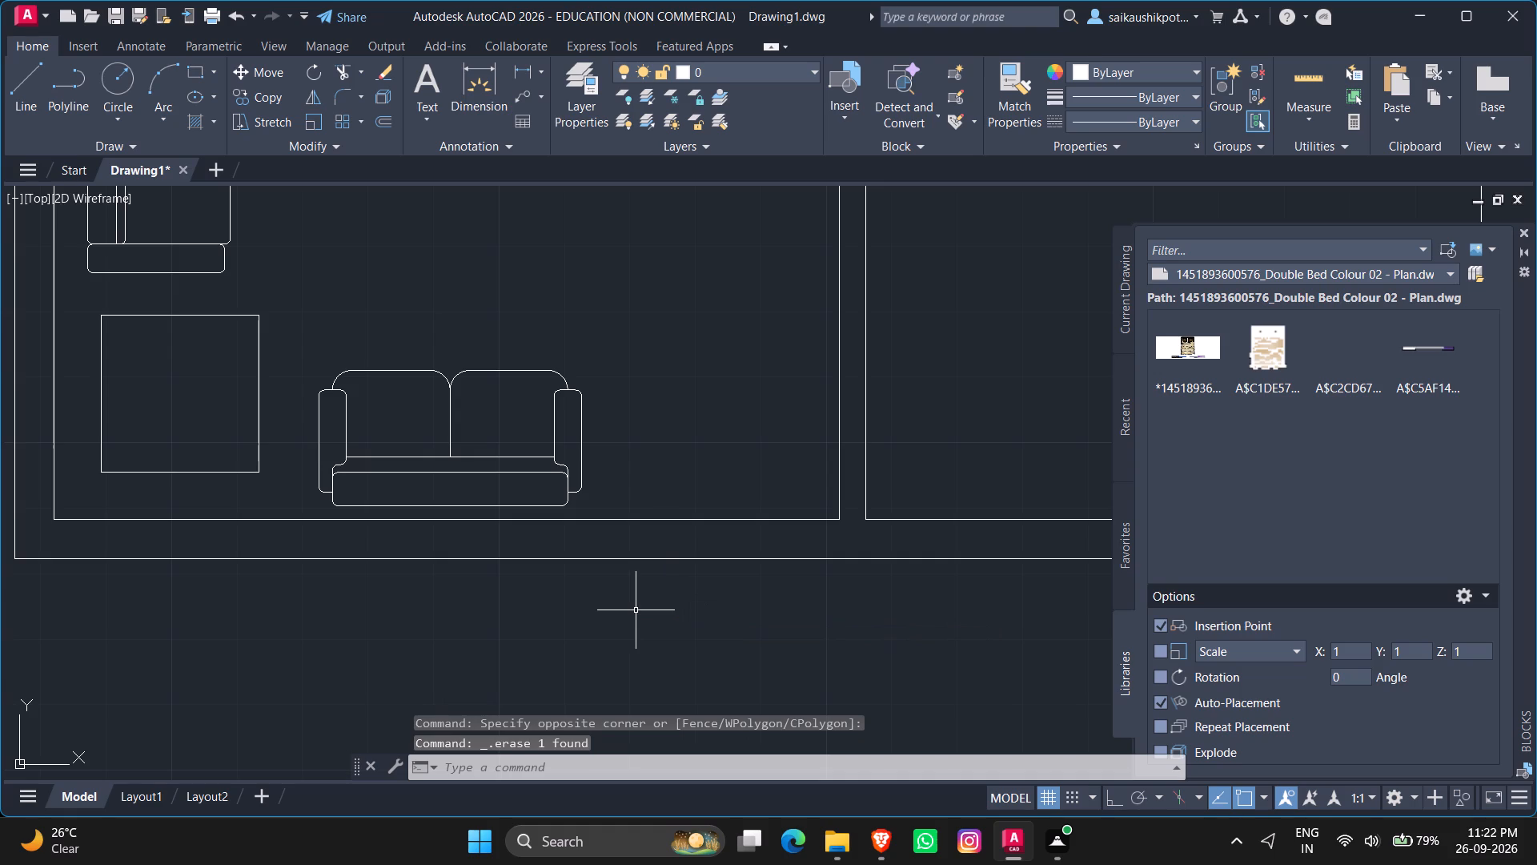
With ortho on, draw a short vertical line crossing both outer wall lines beside the lower two-seat sofa.
key("l")
key("Return")
key("F8")
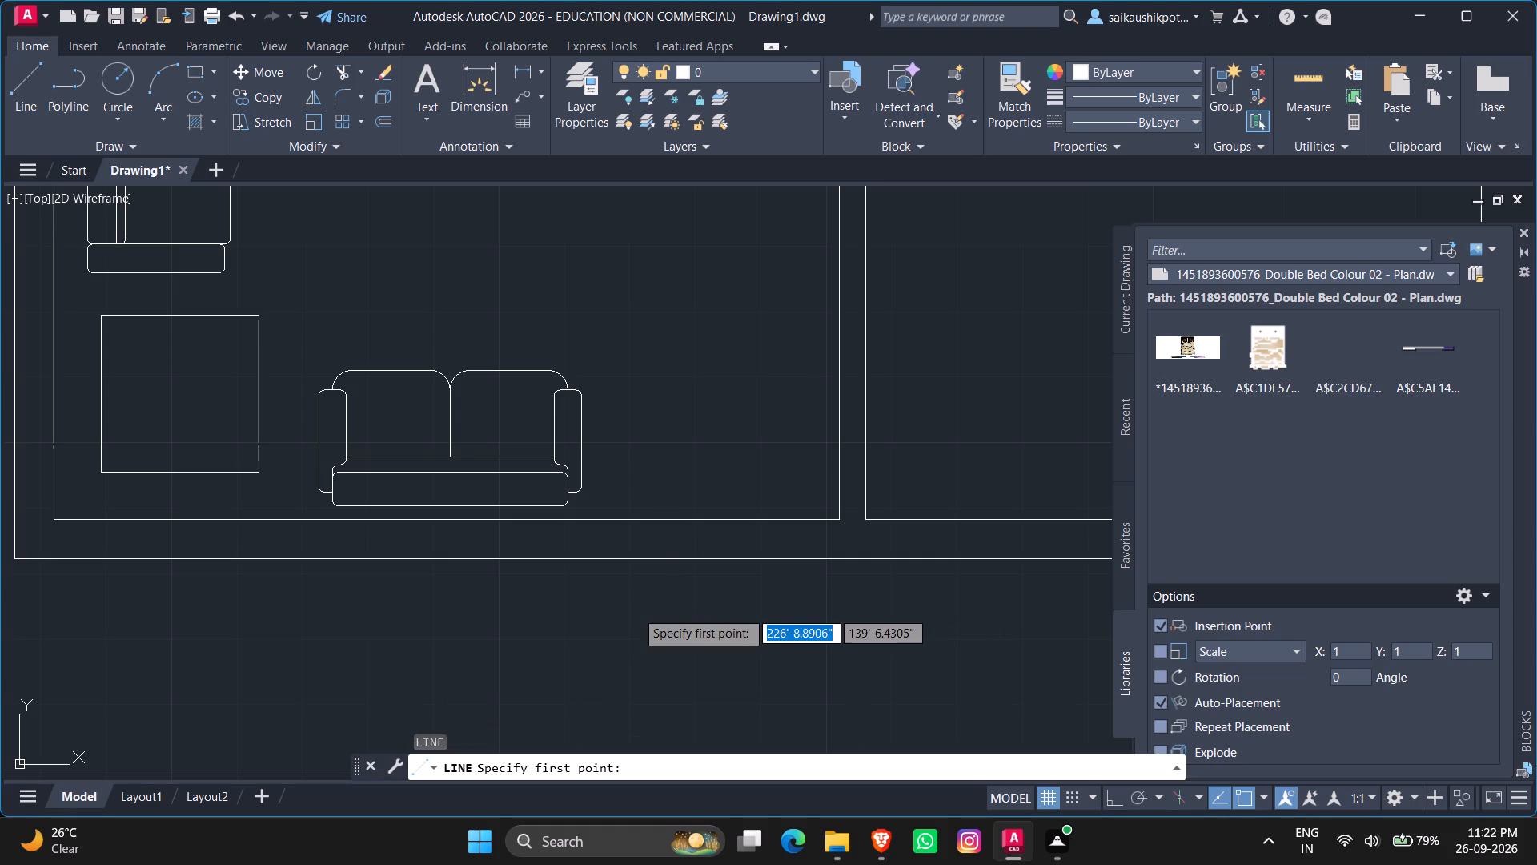
left_click(643, 497)
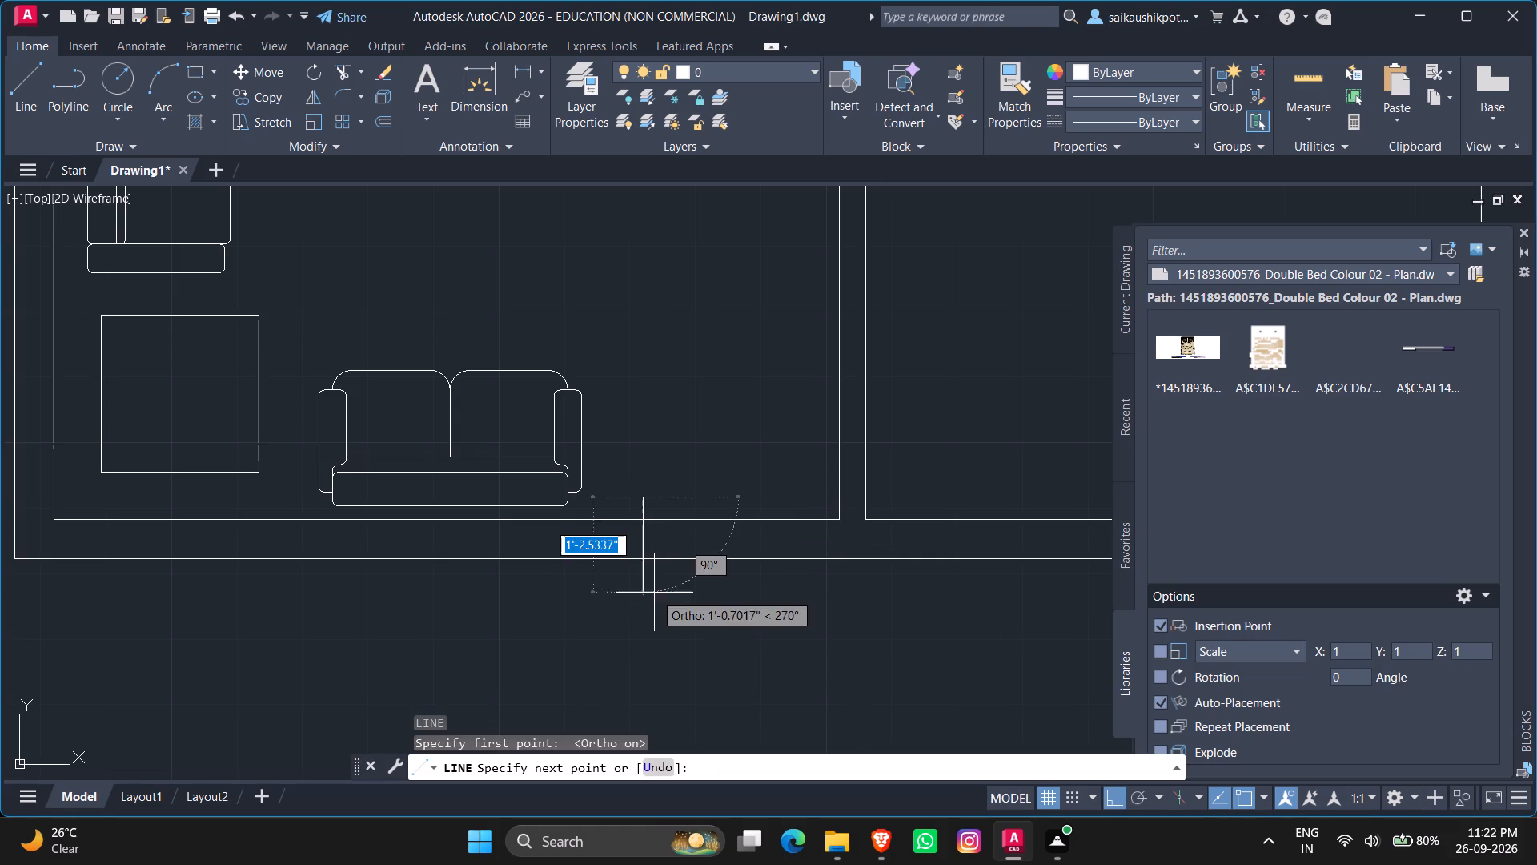
left_click(652, 600)
key("Escape")
Trim both projecting ends of the vertical line so it spans only the outer wall's thickness.
type("TR")
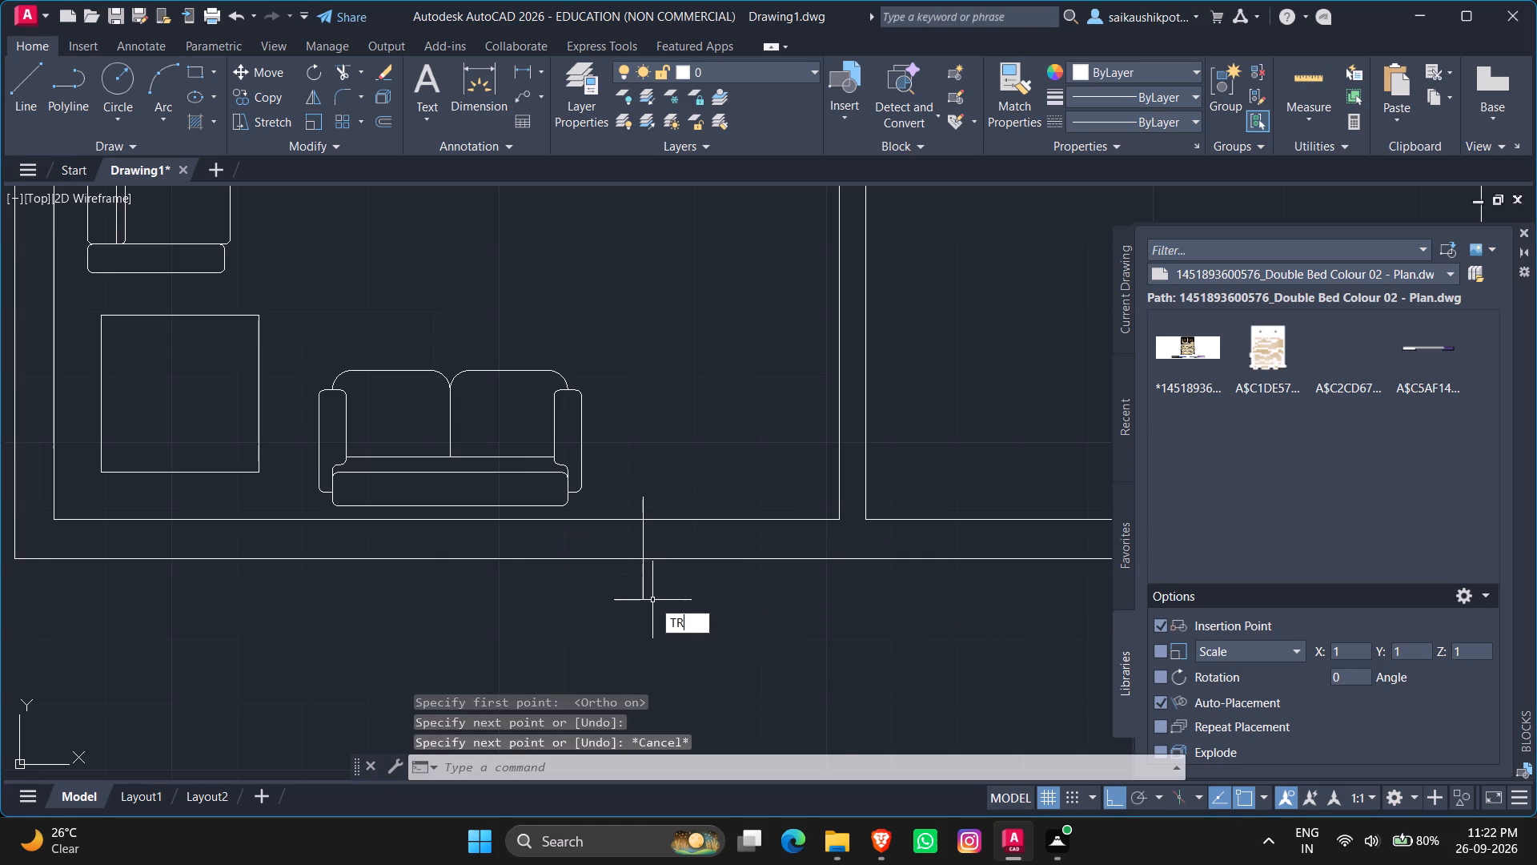
key("Return")
key("Return")
left_click(652, 600)
left_click(647, 601)
left_click(640, 595)
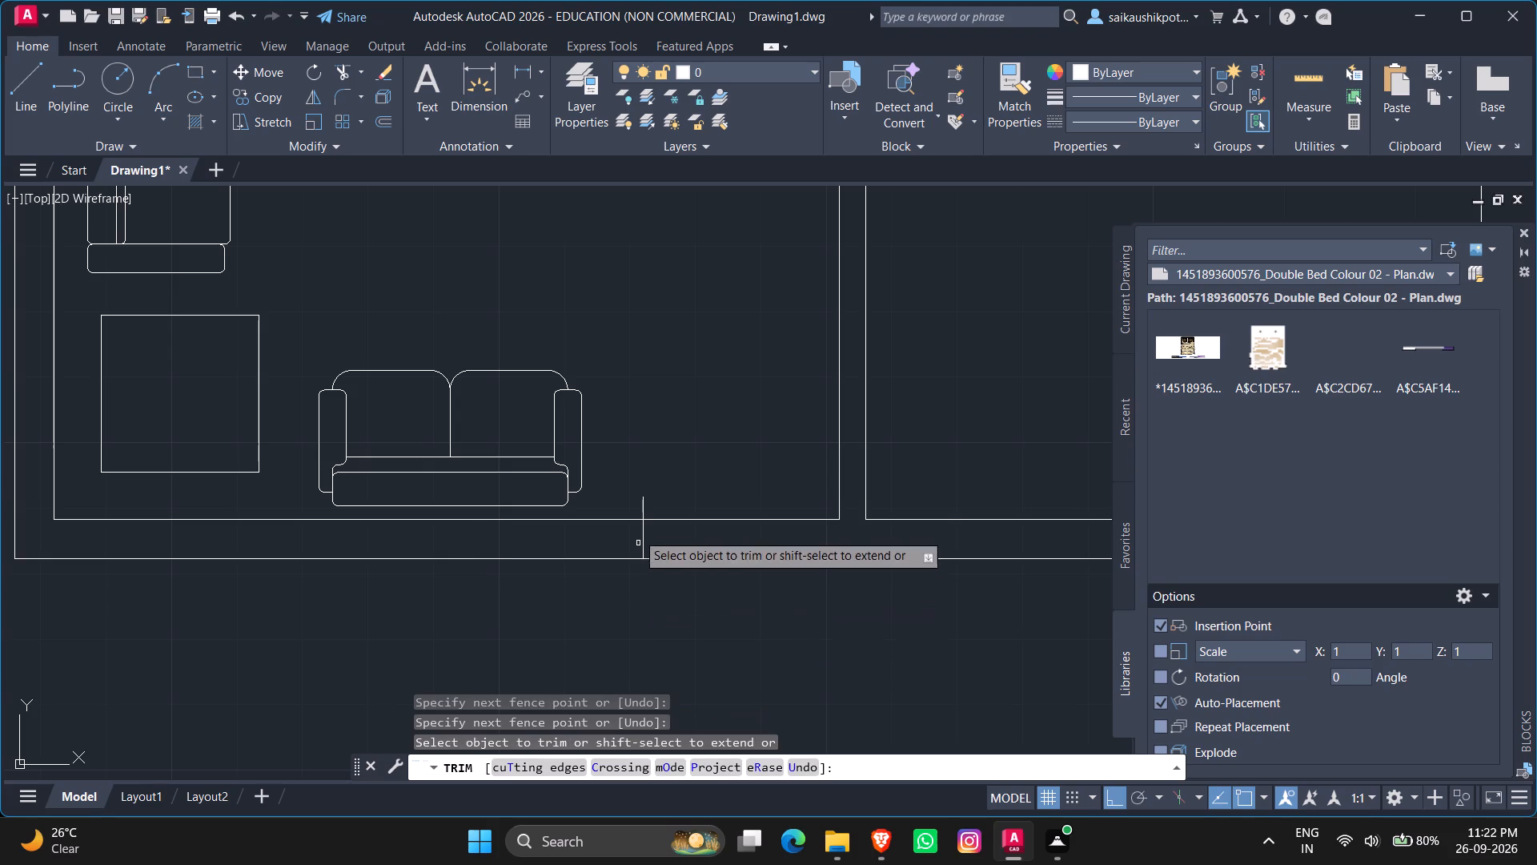
left_click(642, 504)
key("Escape")
key("Escape")
key("Escape")
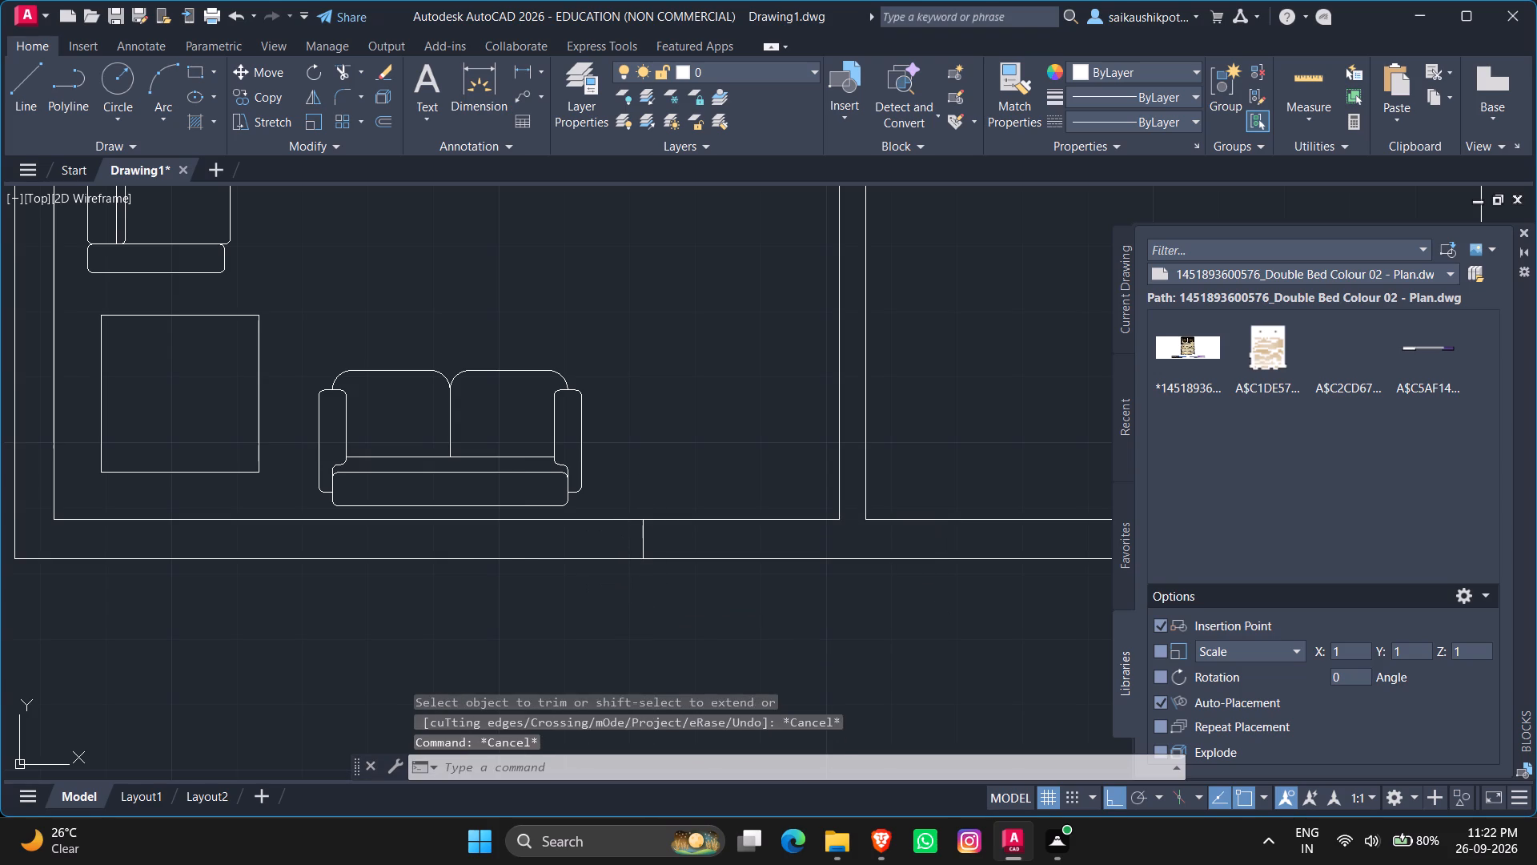
Offset the short vertical line in the outer wall by 4', back along the wall beneath the lower two-seat sofa.
key("o")
key("Return")
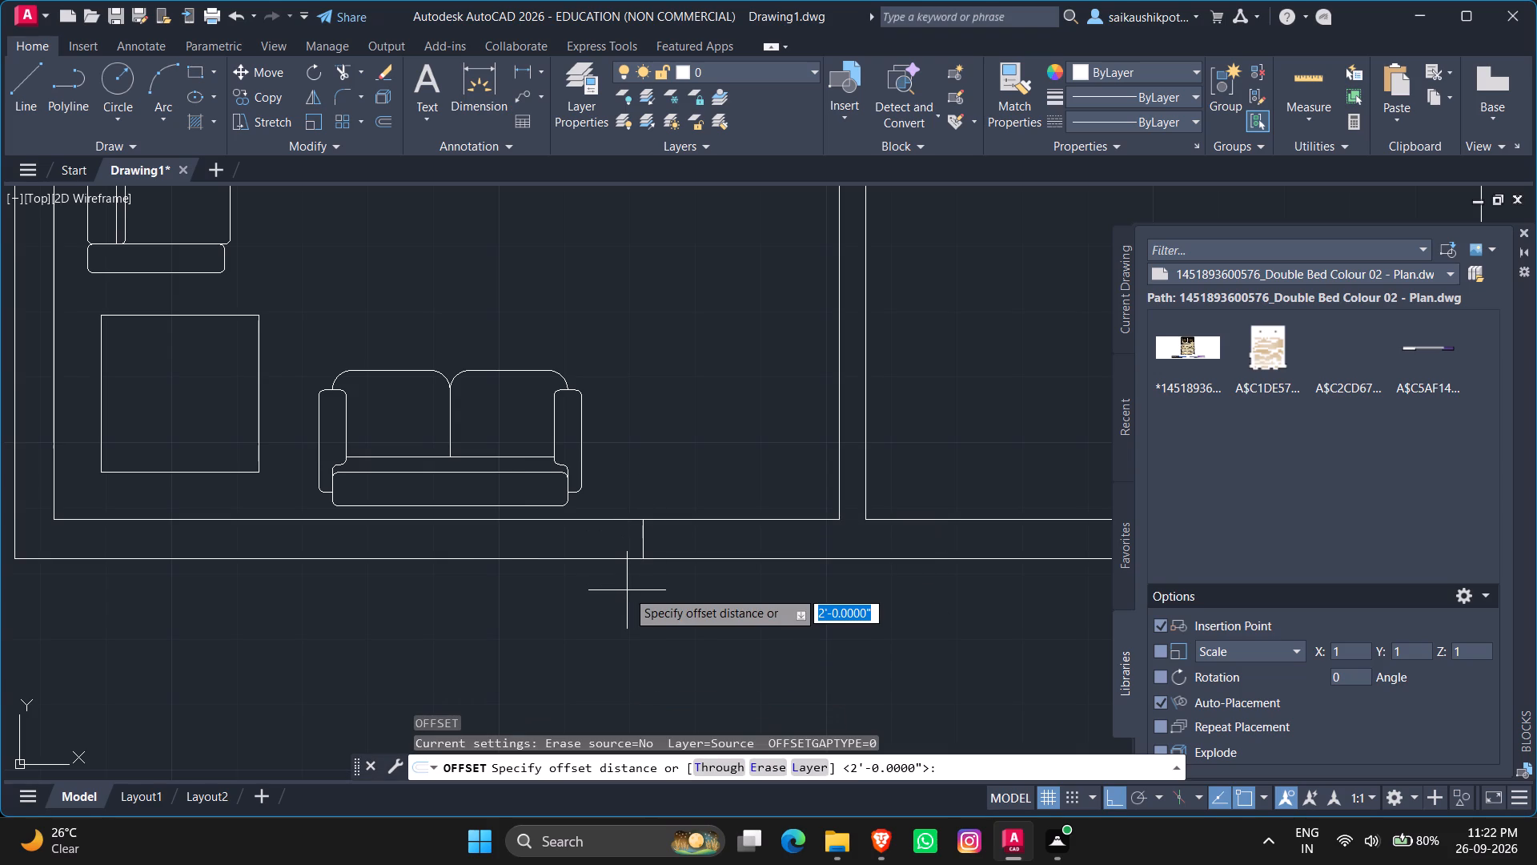
type("4'")
key("Return")
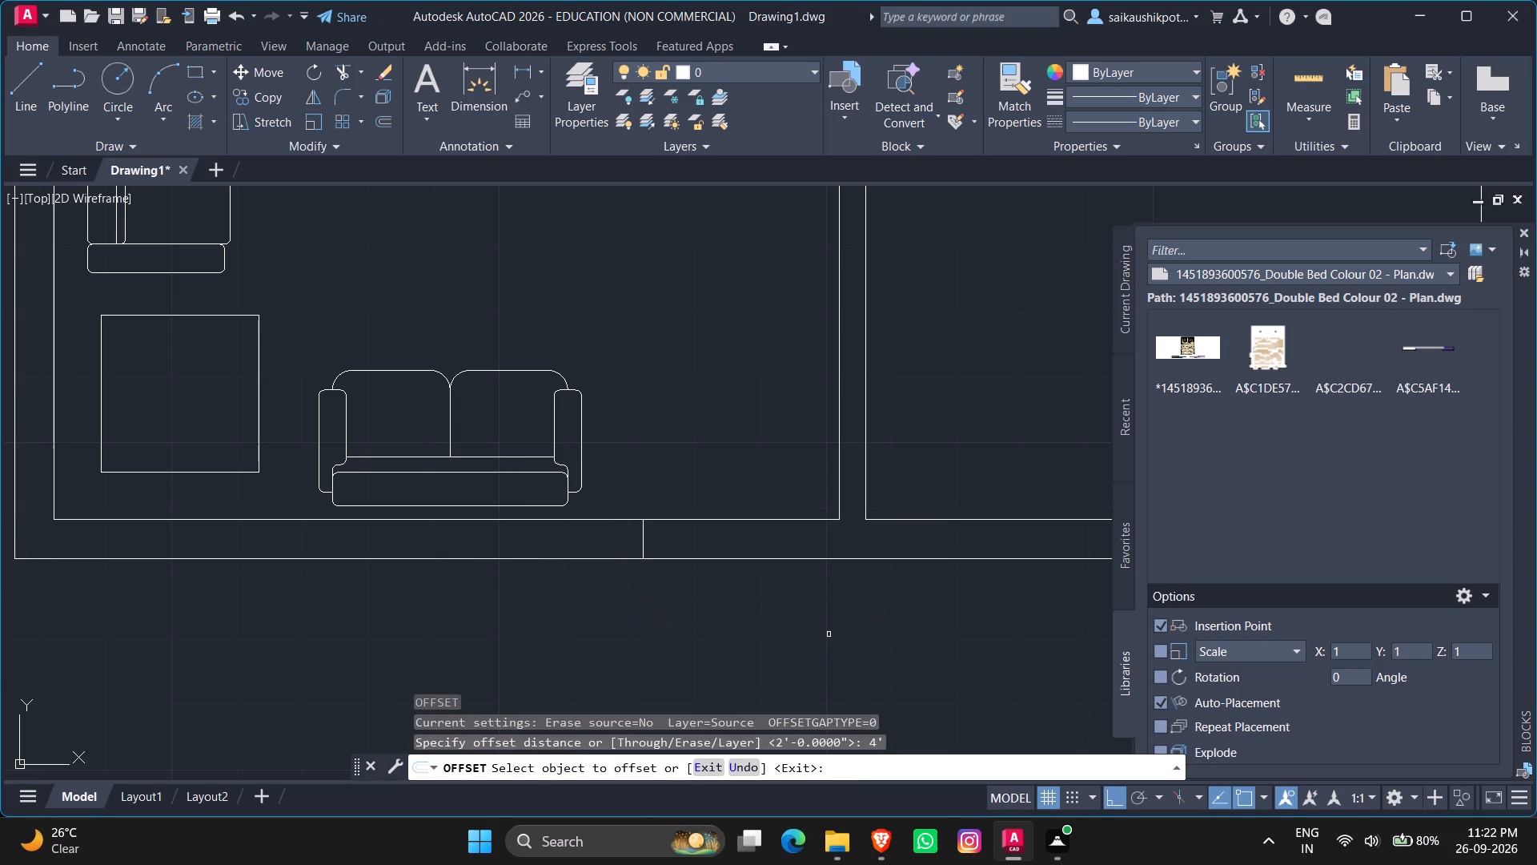
left_click(644, 544)
left_click(466, 538)
key("Escape")
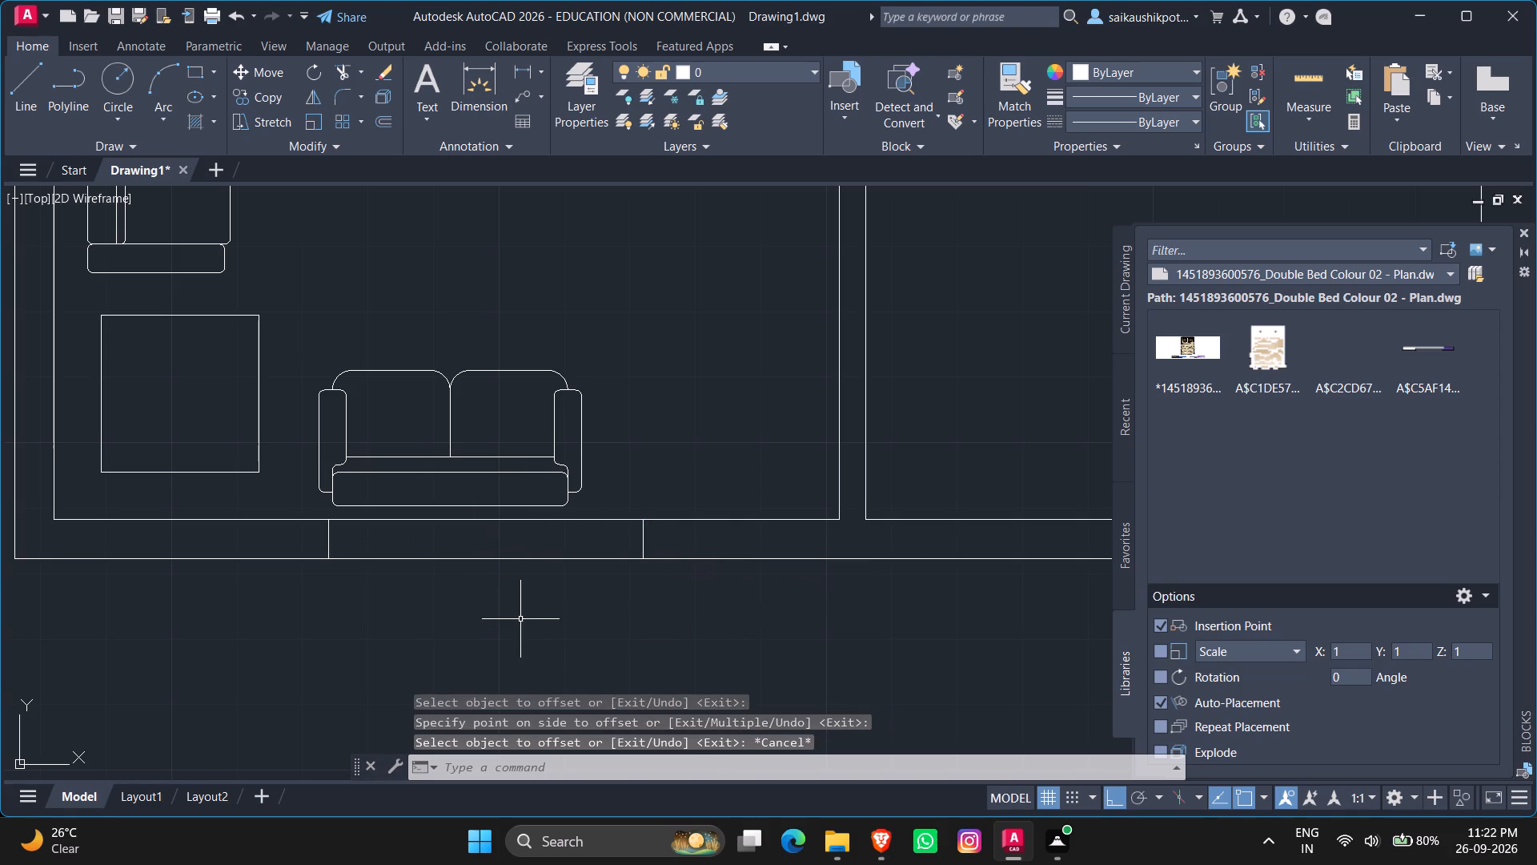
key("Escape")
key("Escape")
Offset the inner wall line below the lower two-seat sofa by 3" into the wall's thickness.
key("o")
key("Return")
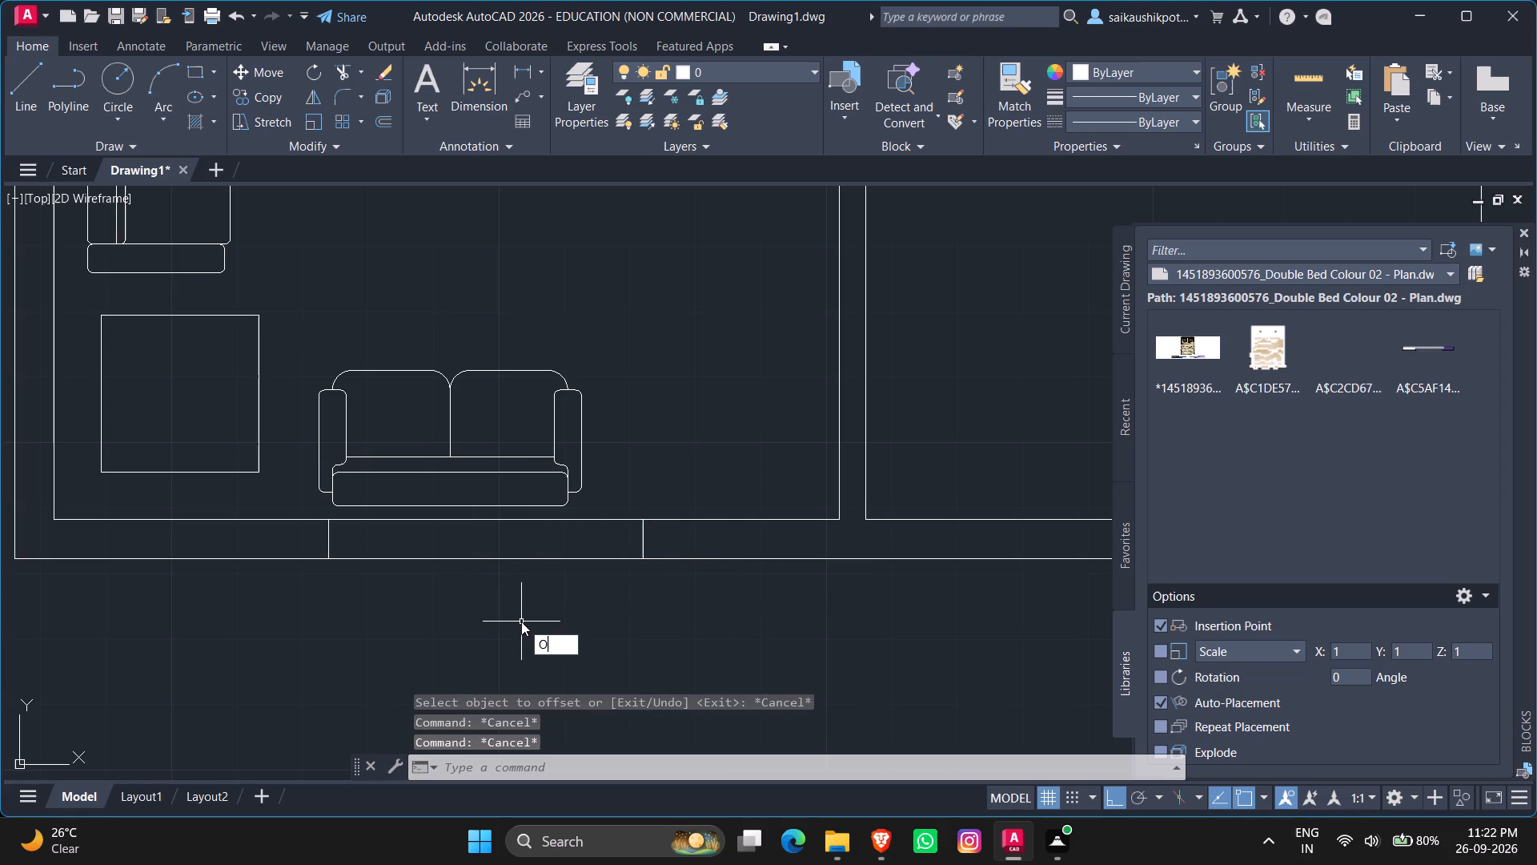
type("3\"")
key("Return")
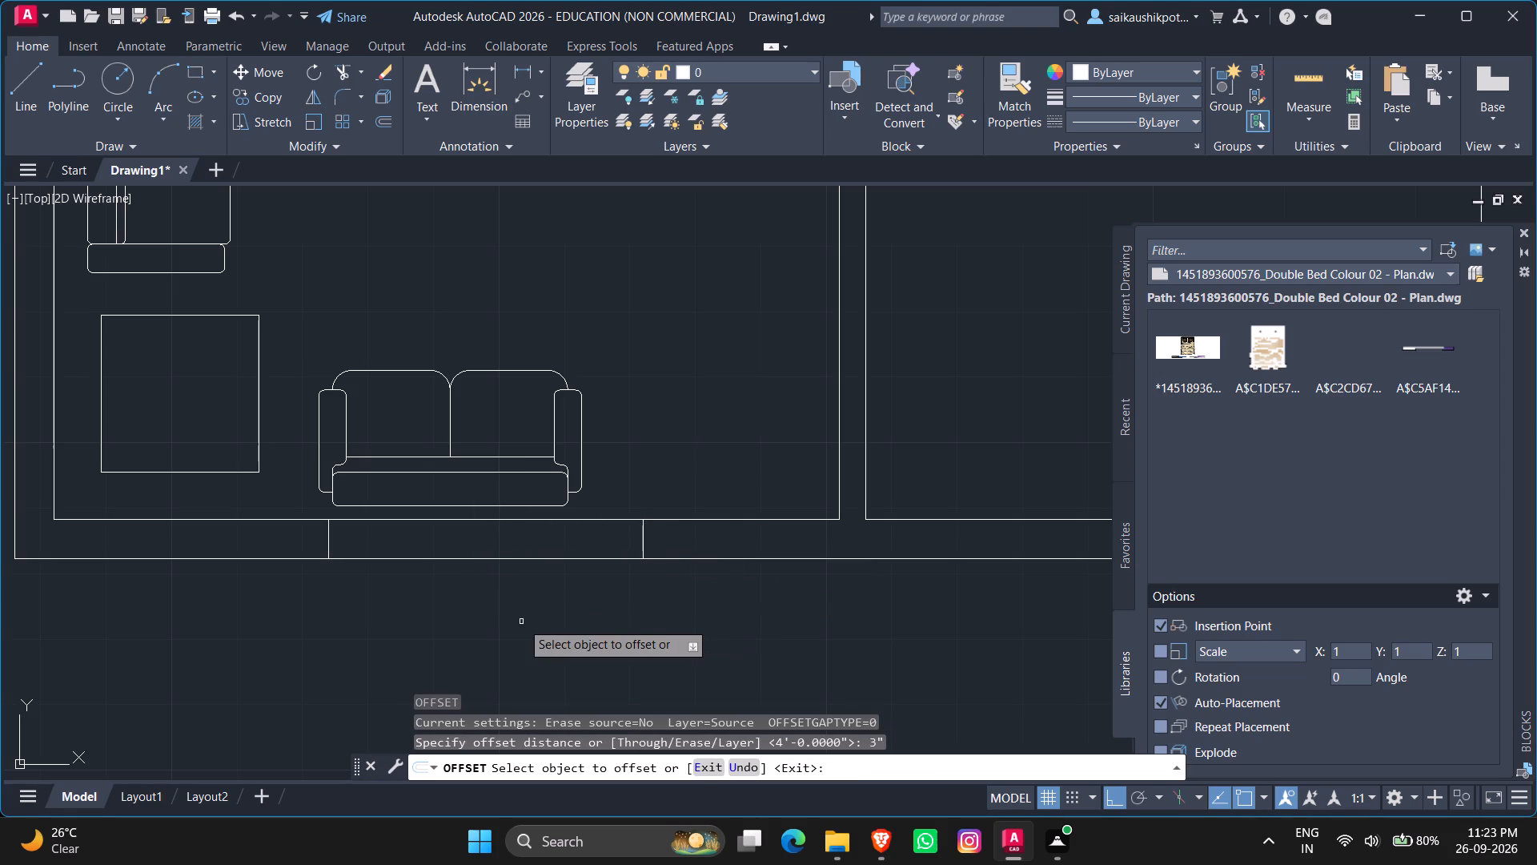
left_click(506, 521)
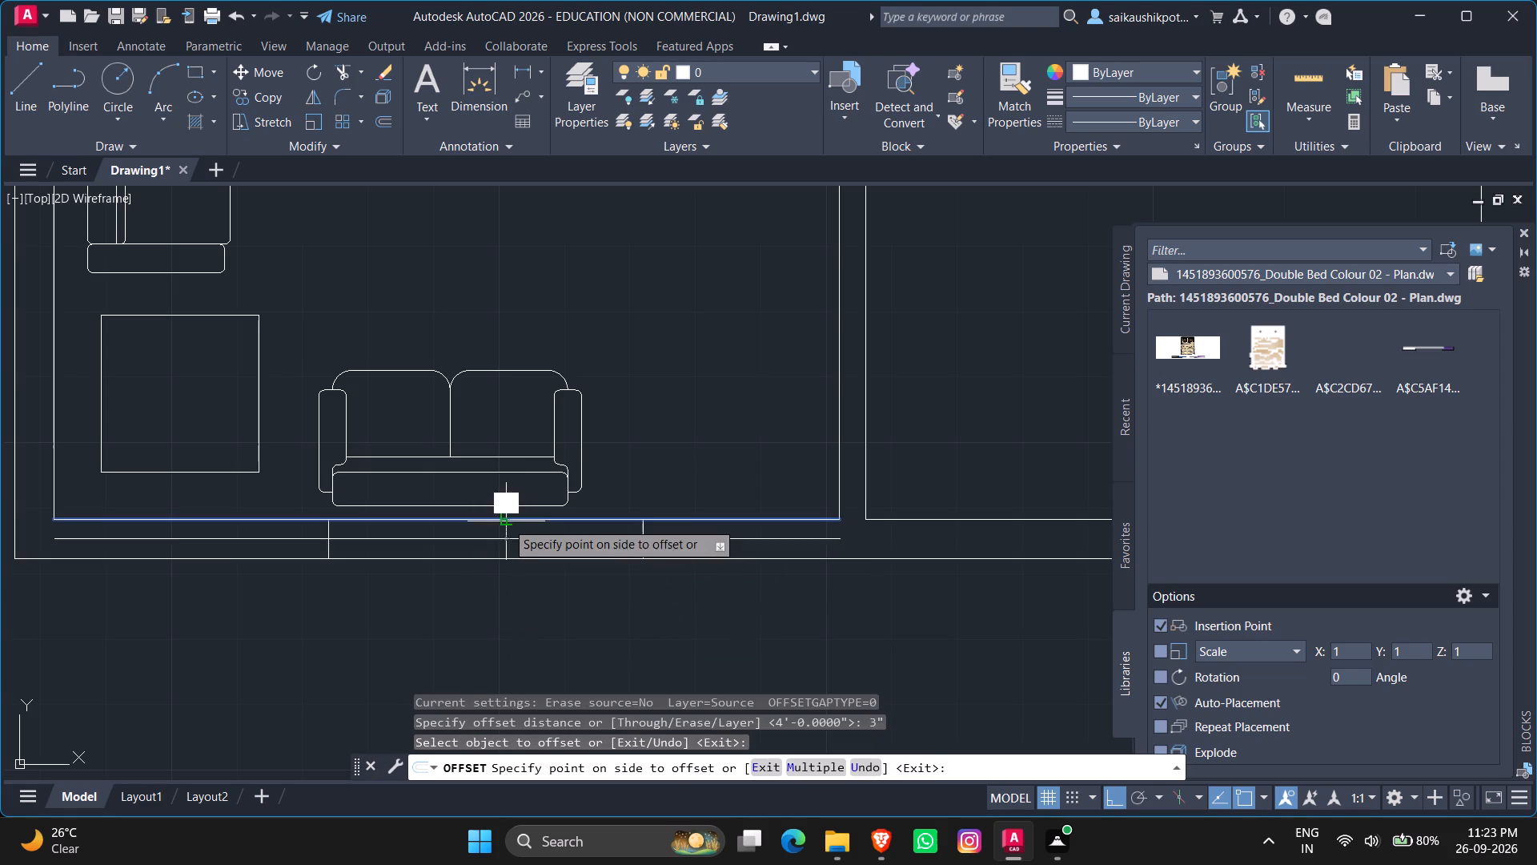
left_click(490, 561)
key("Escape")
key("Escape")
key("Escape")
Offset the new line inside the outer wall by 1" toward the wall's outer face.
key("o")
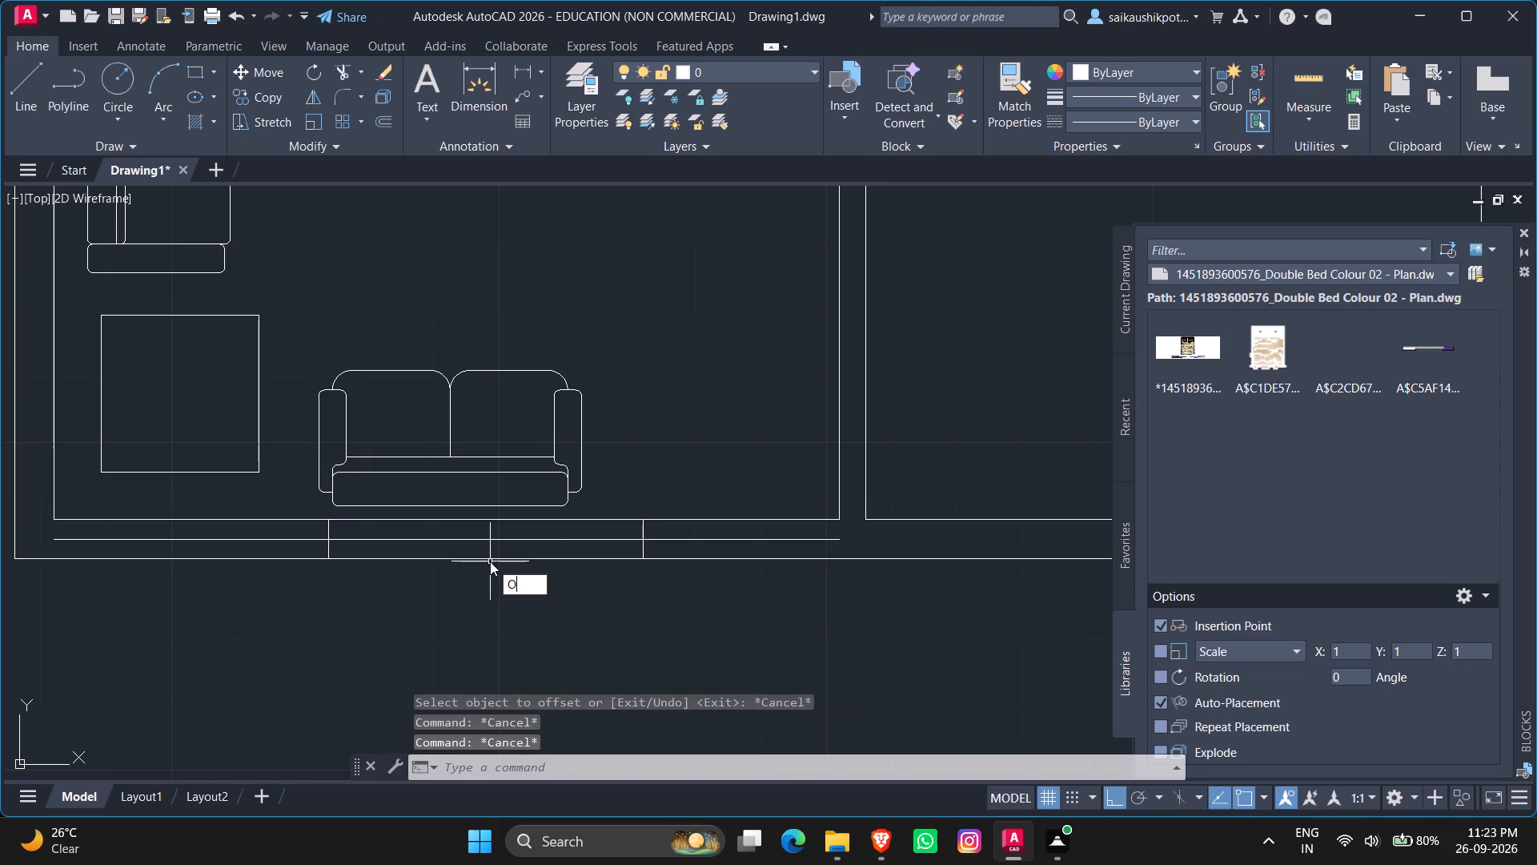
key("Return")
type("1\"")
key("Return")
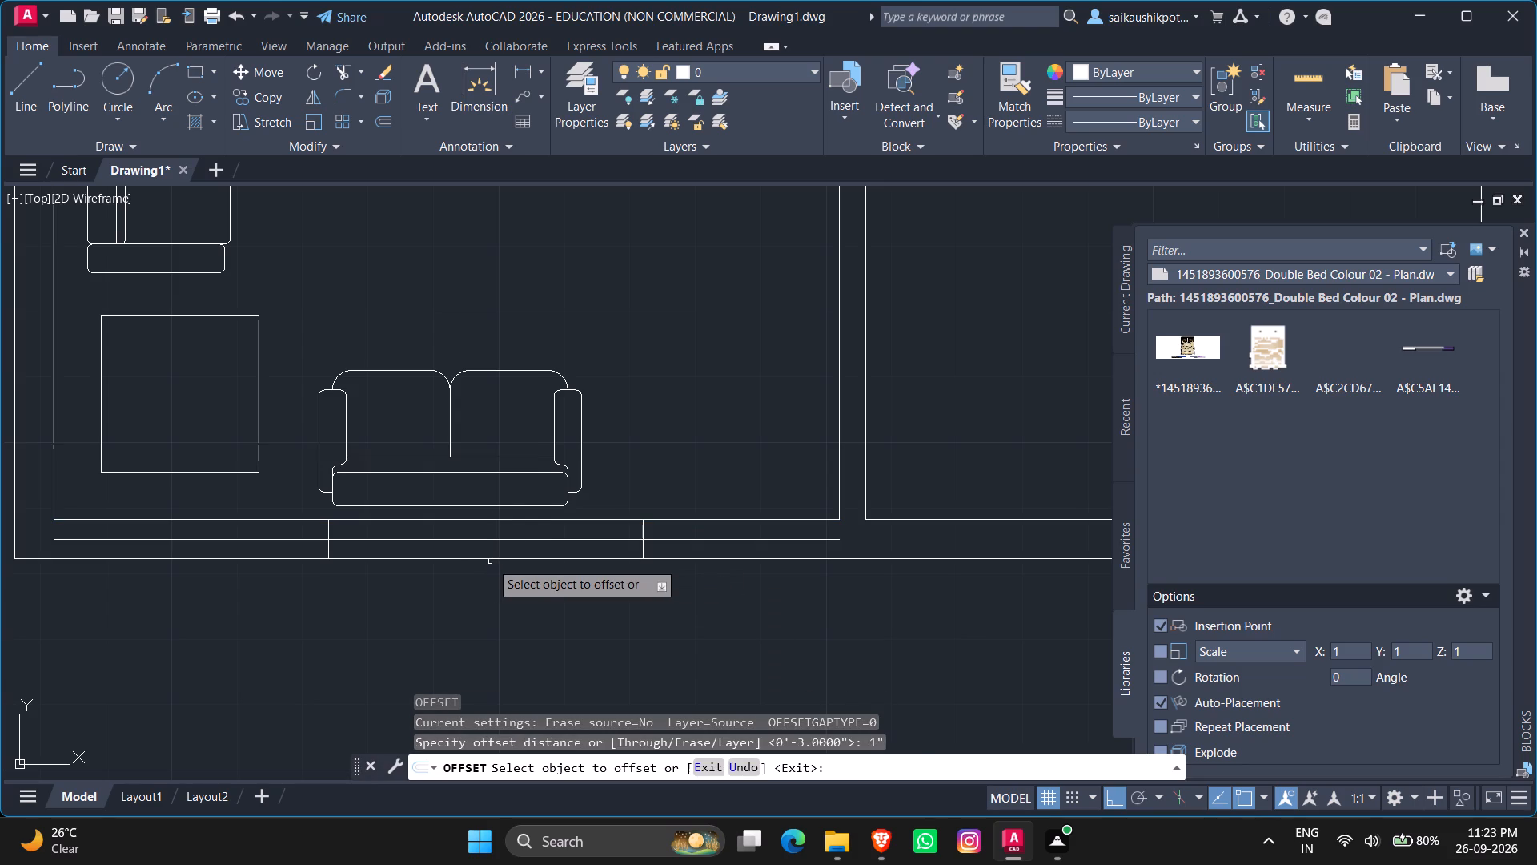
left_click(488, 541)
left_click(491, 598)
key("Escape")
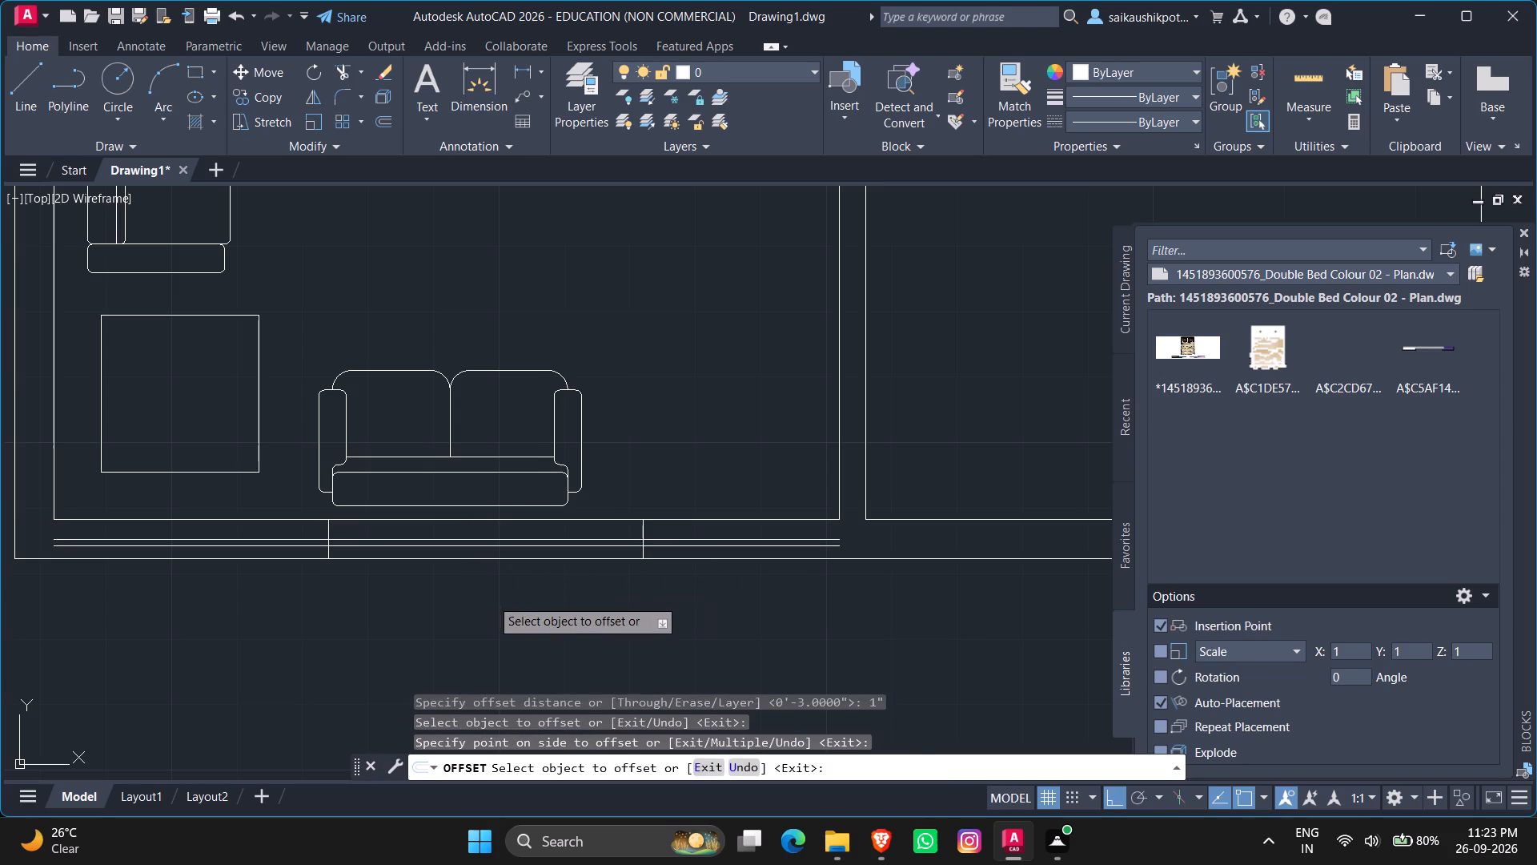
key("Escape")
Trim the two parallel lines inside the outer wall beyond both short vertical lines, leaving only the 4' window.
type("TR")
key("Return")
key("Return")
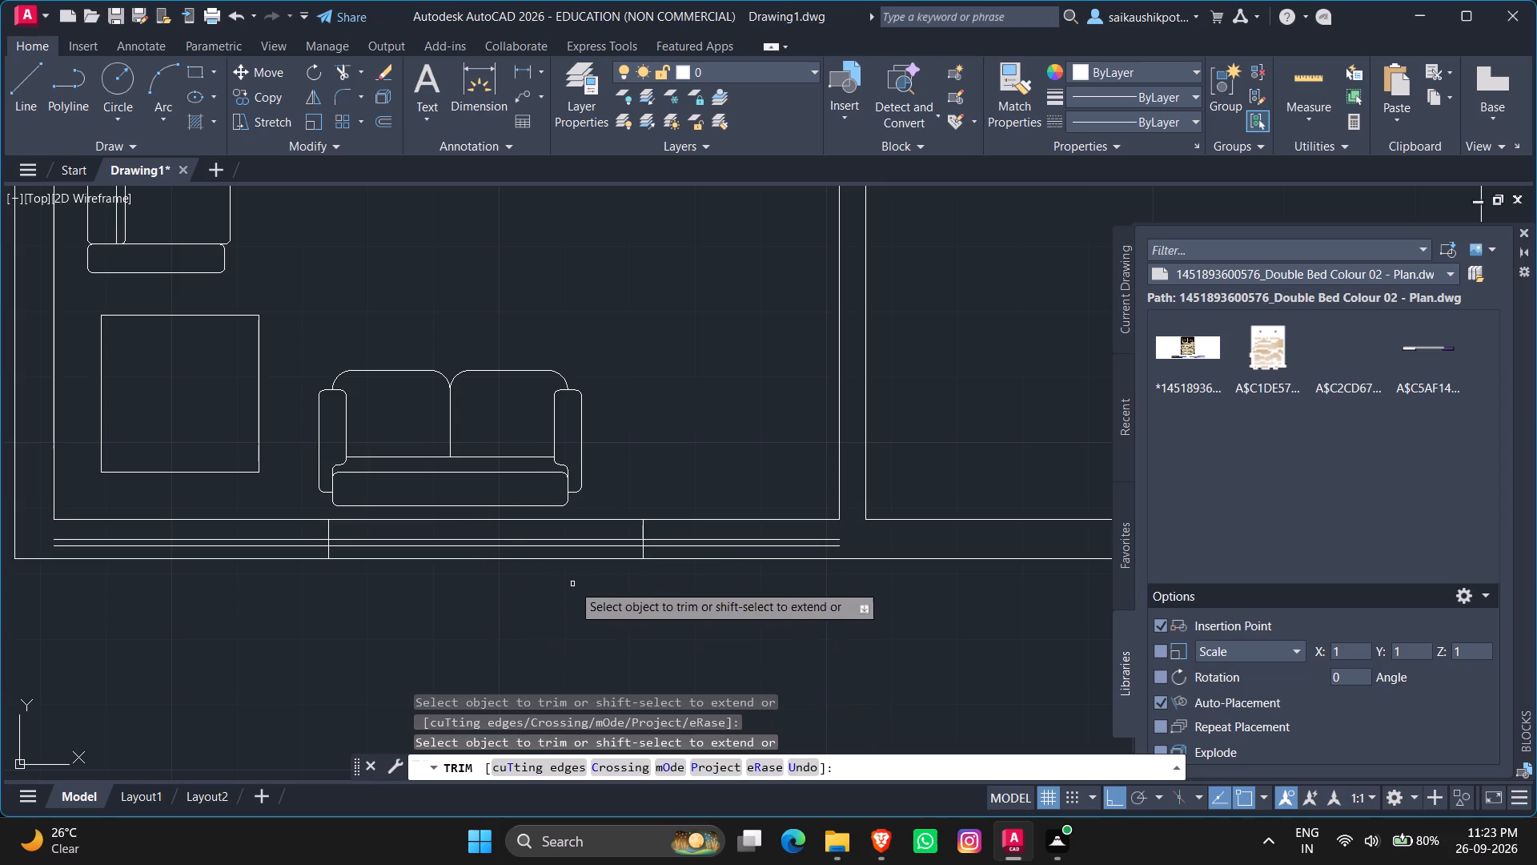
scroll(679, 554, "up", 2)
left_click(654, 551)
left_click(640, 509)
scroll(648, 544, "up", 1)
scroll(648, 544, "down", 5)
scroll(503, 577, "up", 5)
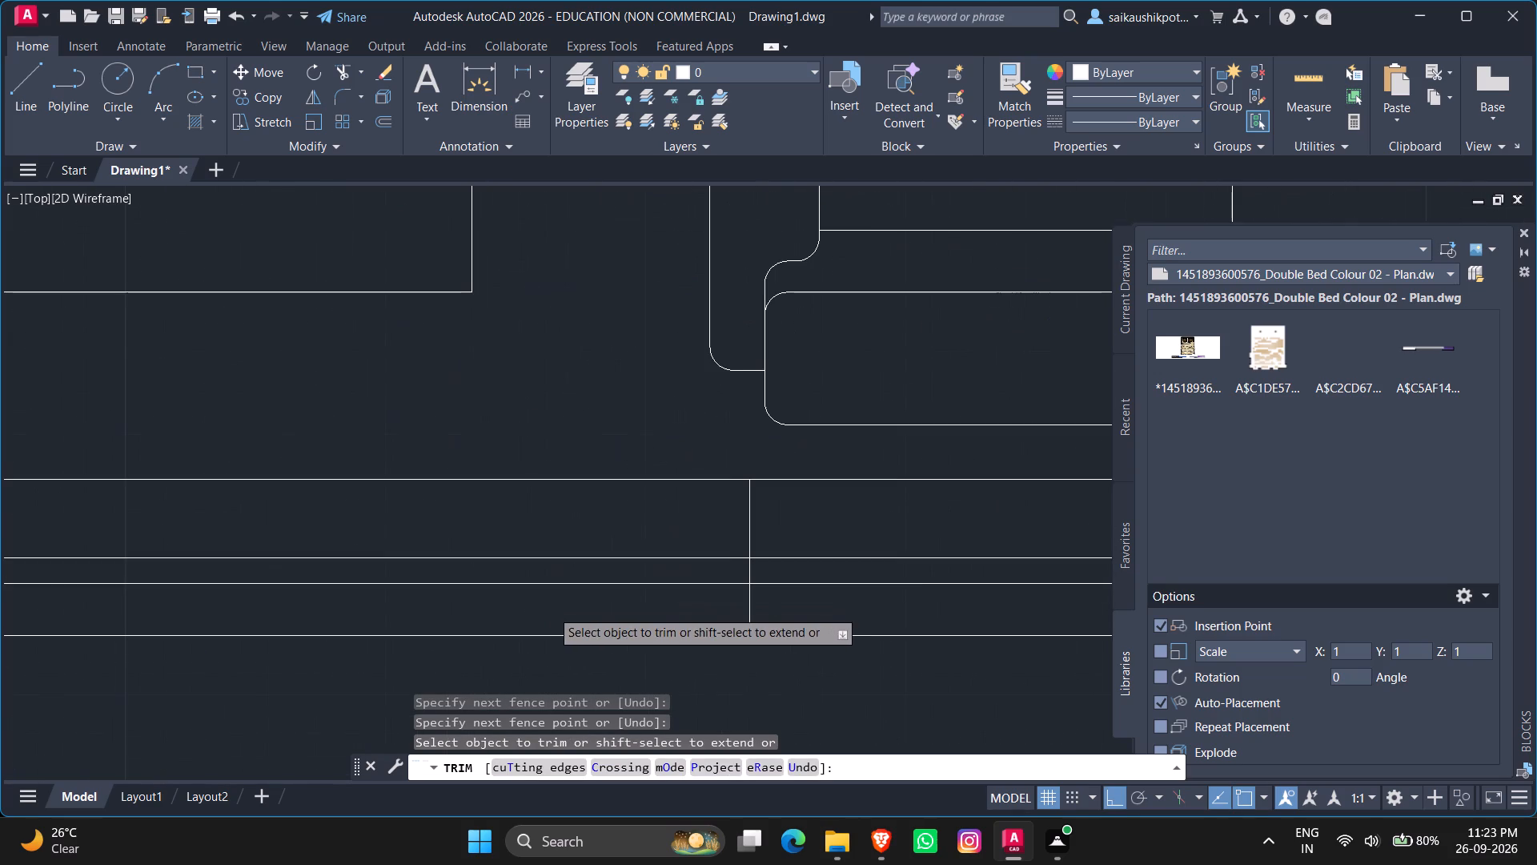
left_click(581, 598)
left_click(576, 543)
key("Escape")
scroll(588, 579, "down", 4)
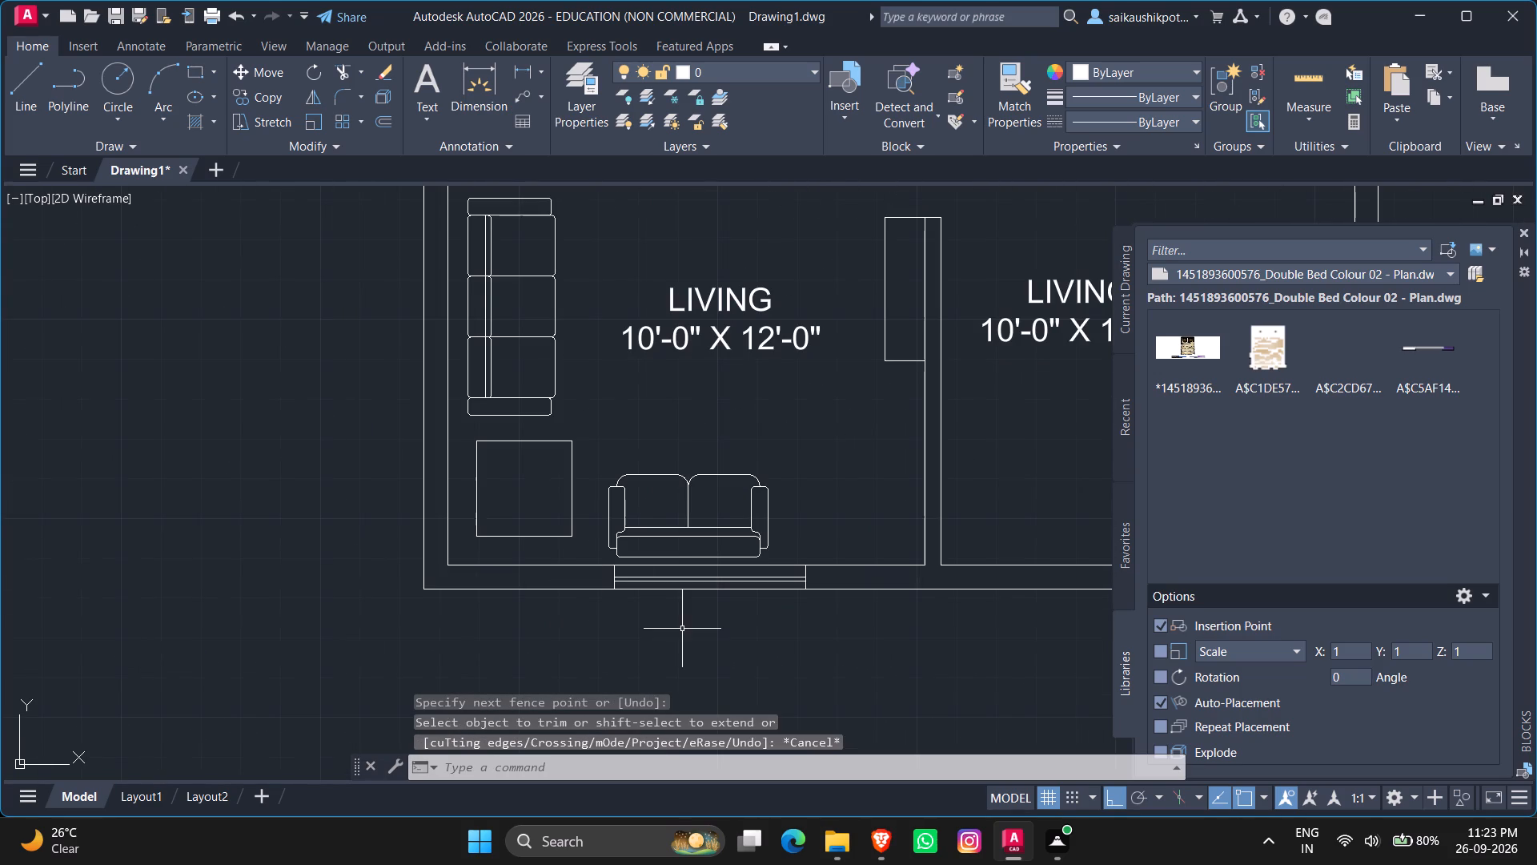
scroll(684, 630, "up", 1)
key("Escape")
key("Escape")
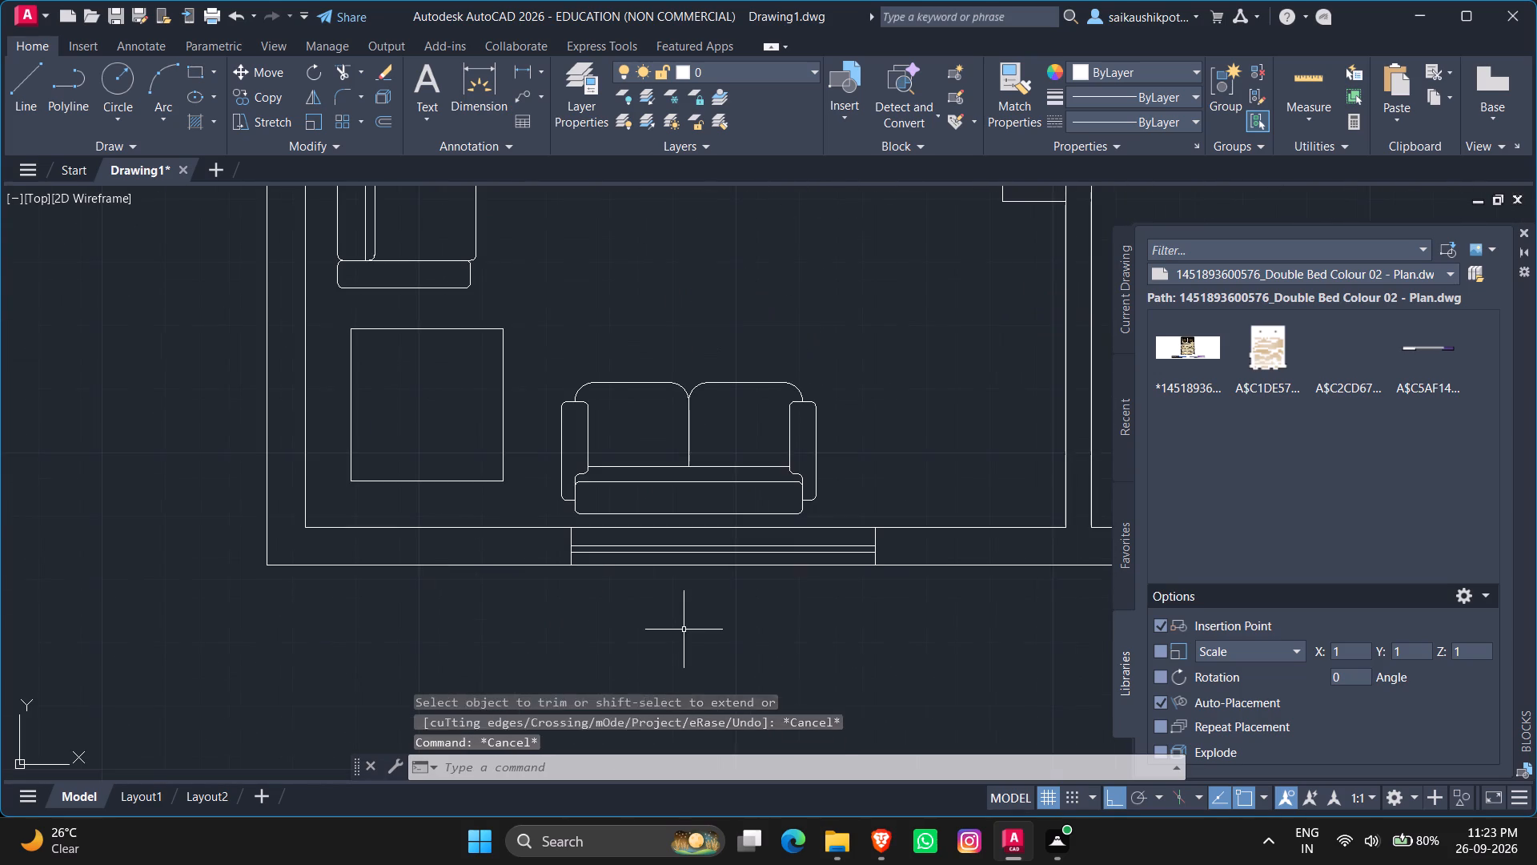
key("Escape")
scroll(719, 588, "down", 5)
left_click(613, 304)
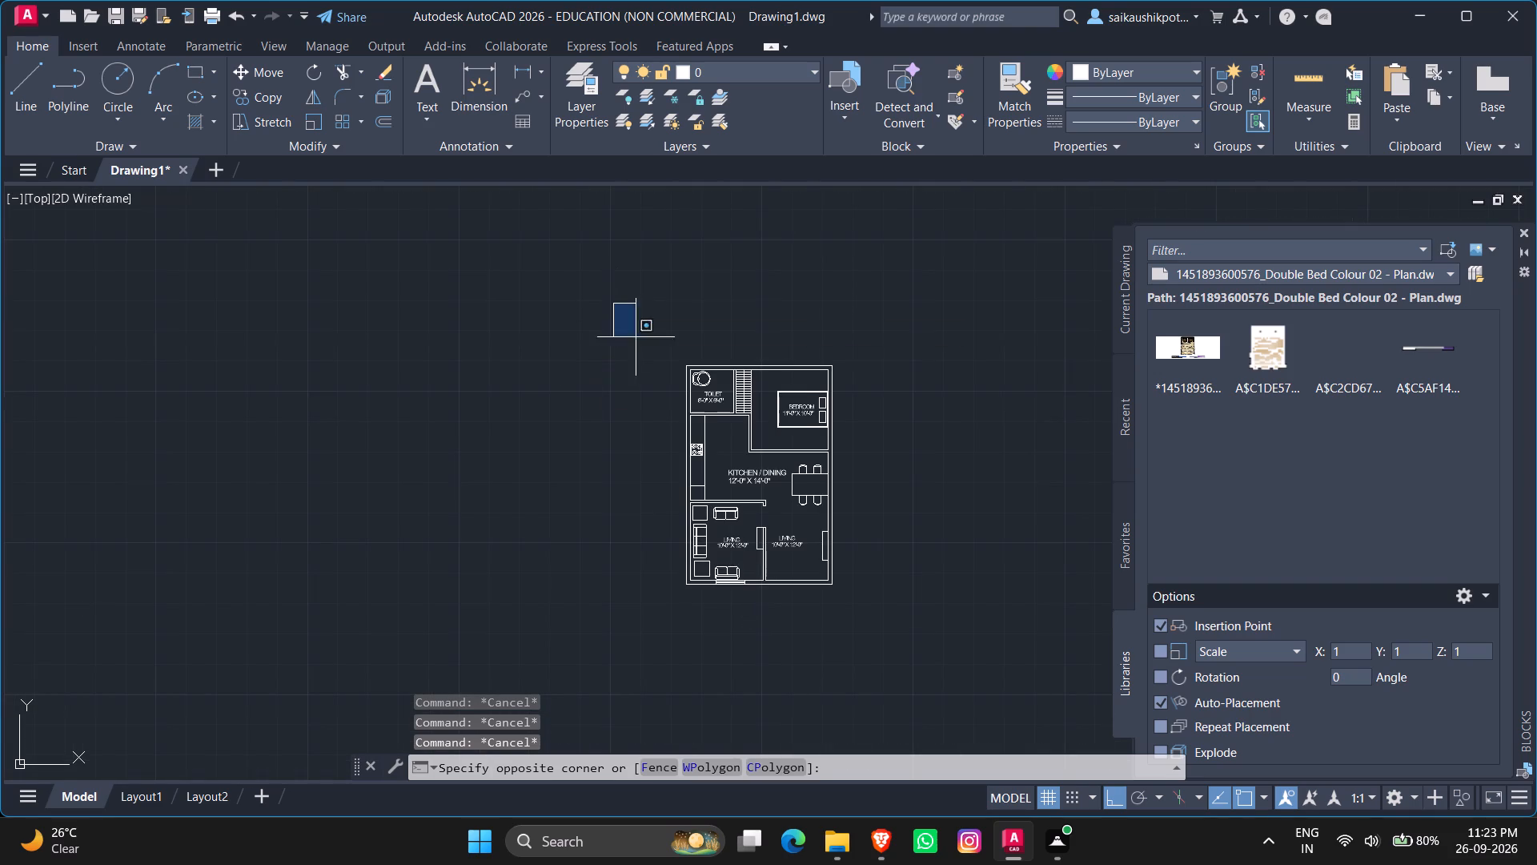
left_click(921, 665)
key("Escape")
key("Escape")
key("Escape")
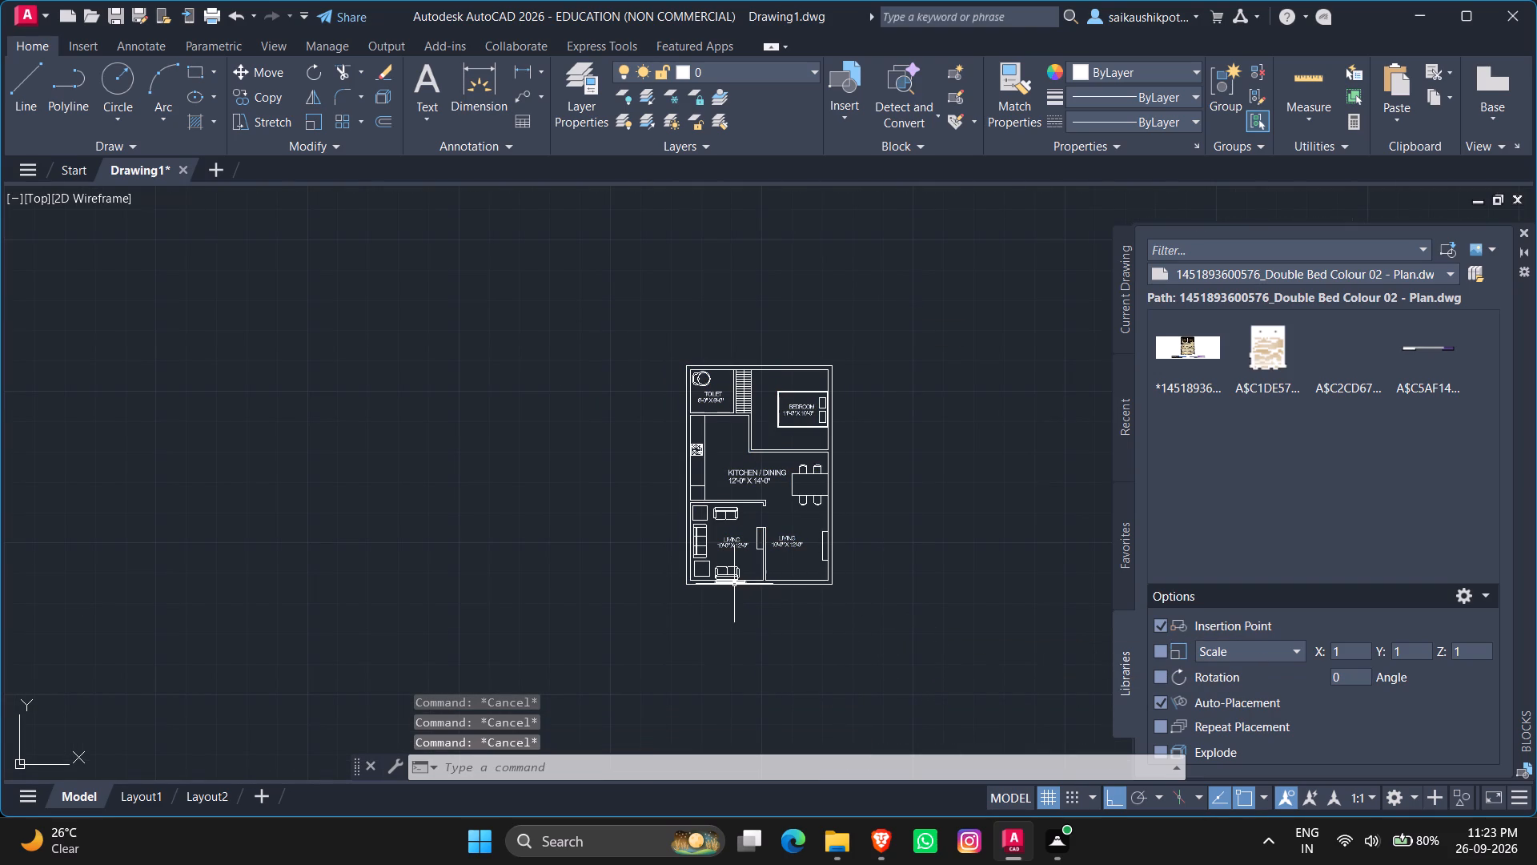
Draw a short vertical line across the bedroom's lower wall, just beside its corner nearest the kitchen.
scroll(711, 594, "up", 2)
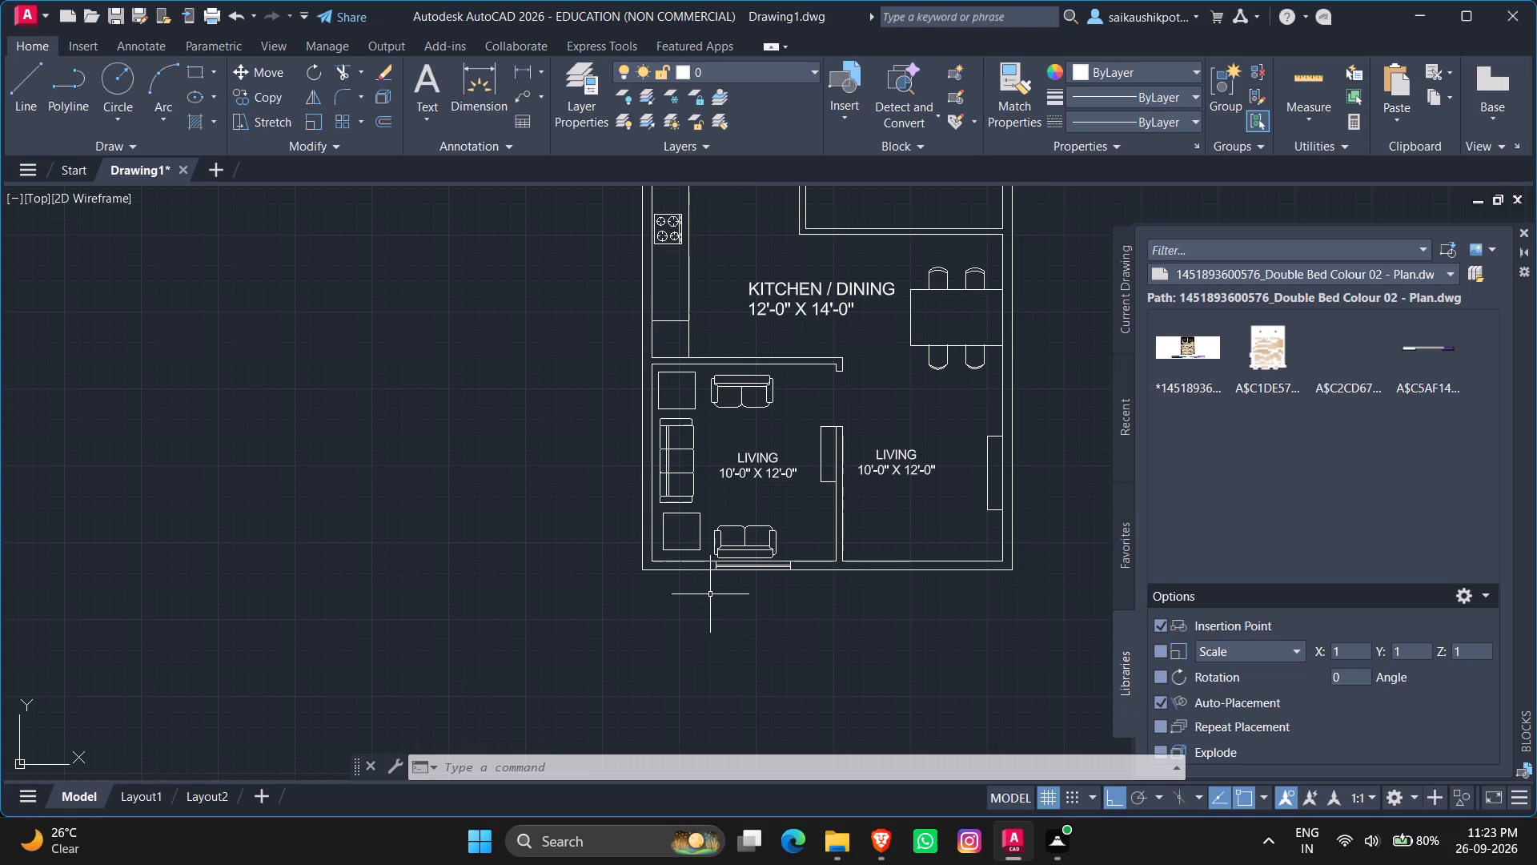
scroll(831, 531, "down", 2)
scroll(814, 416, "up", 2)
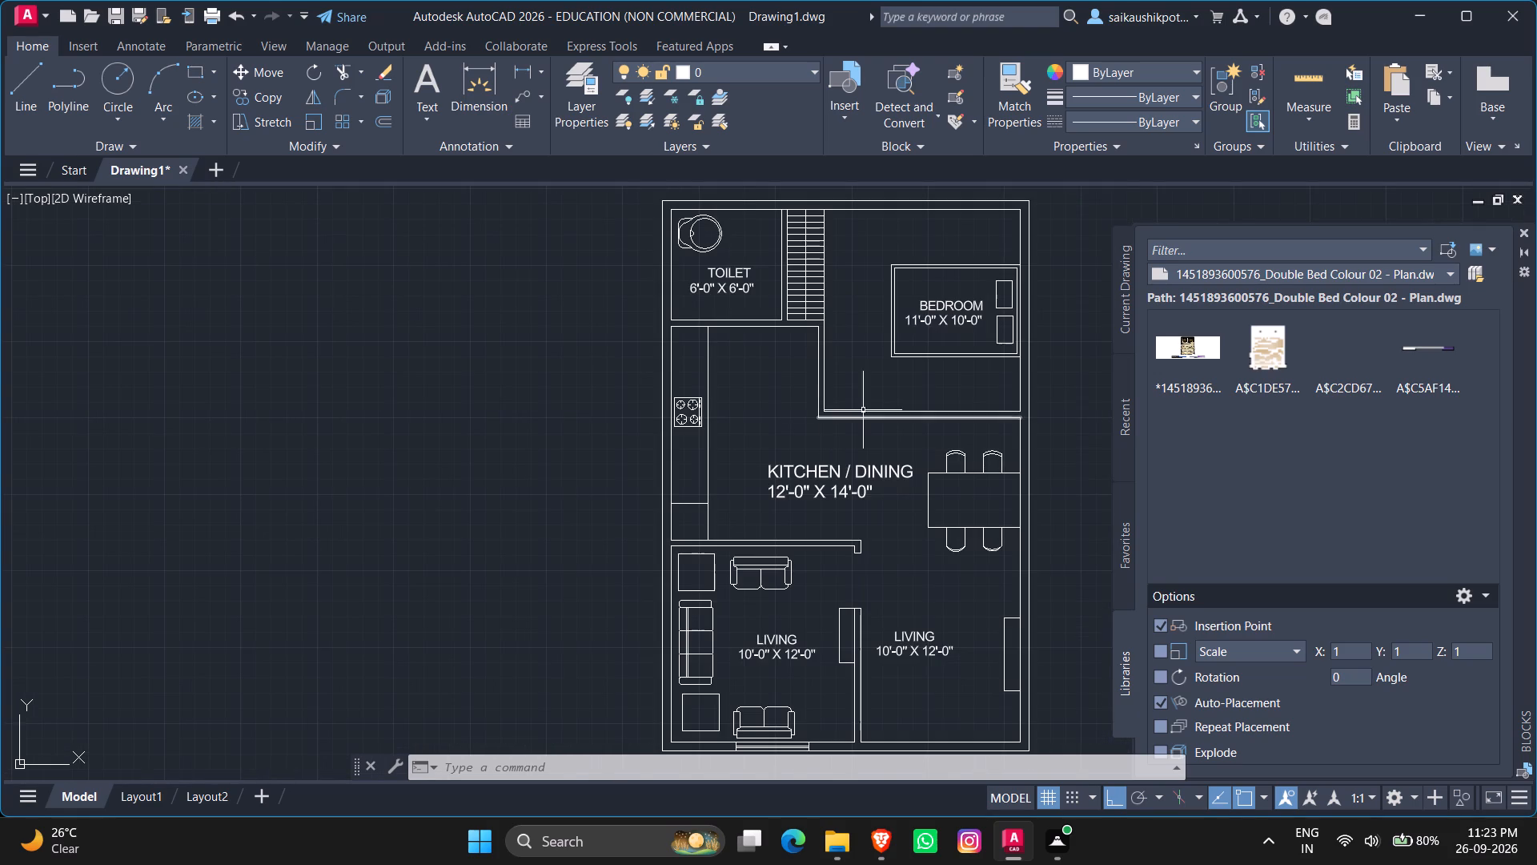
scroll(863, 410, "up", 2)
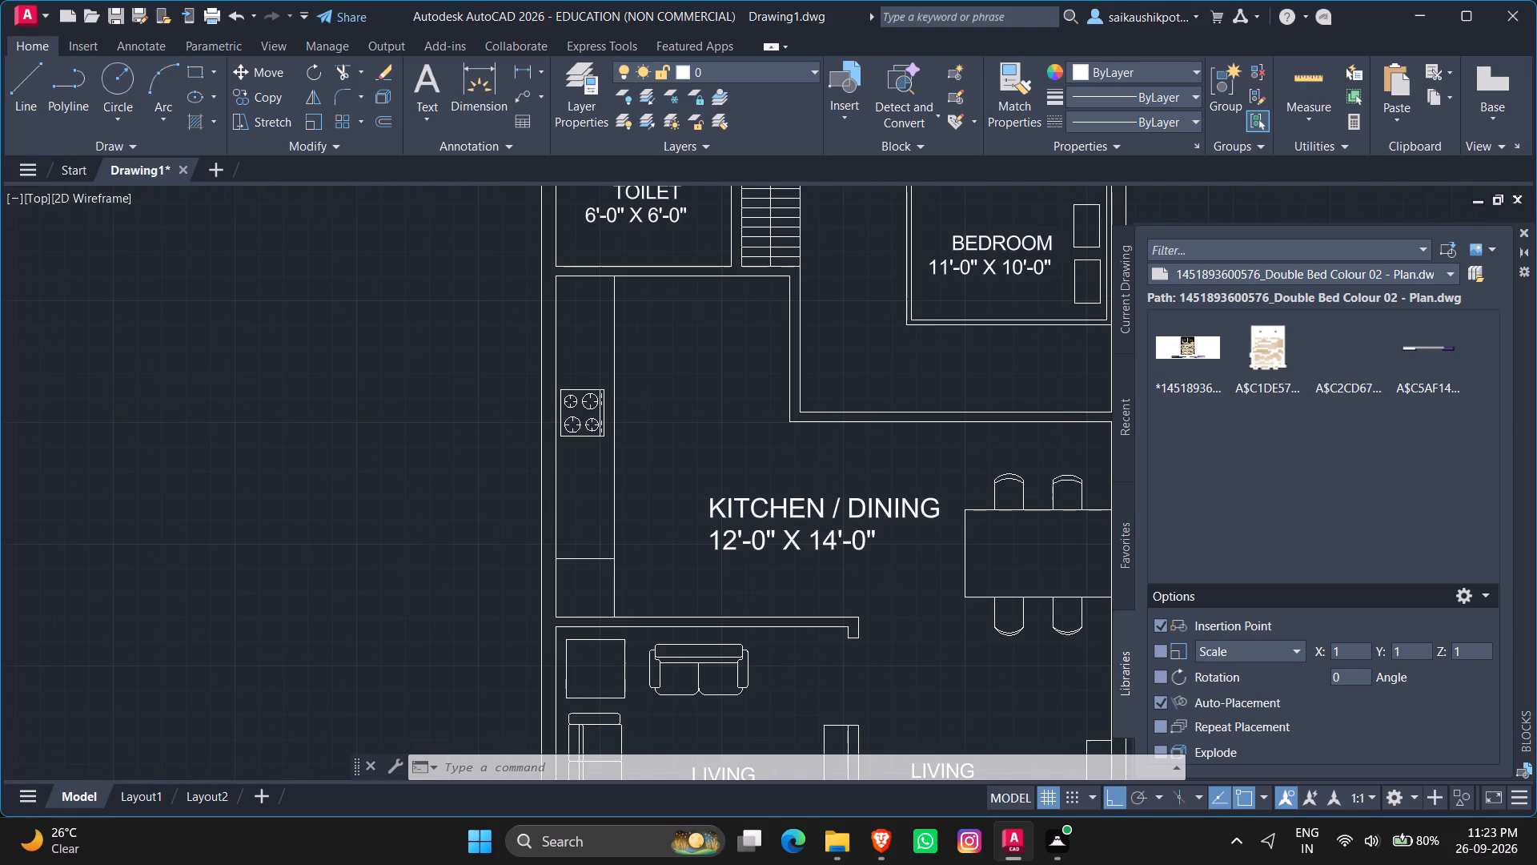
scroll(838, 429, "up", 1)
key("l")
key("Return")
scroll(744, 422, "up", 1)
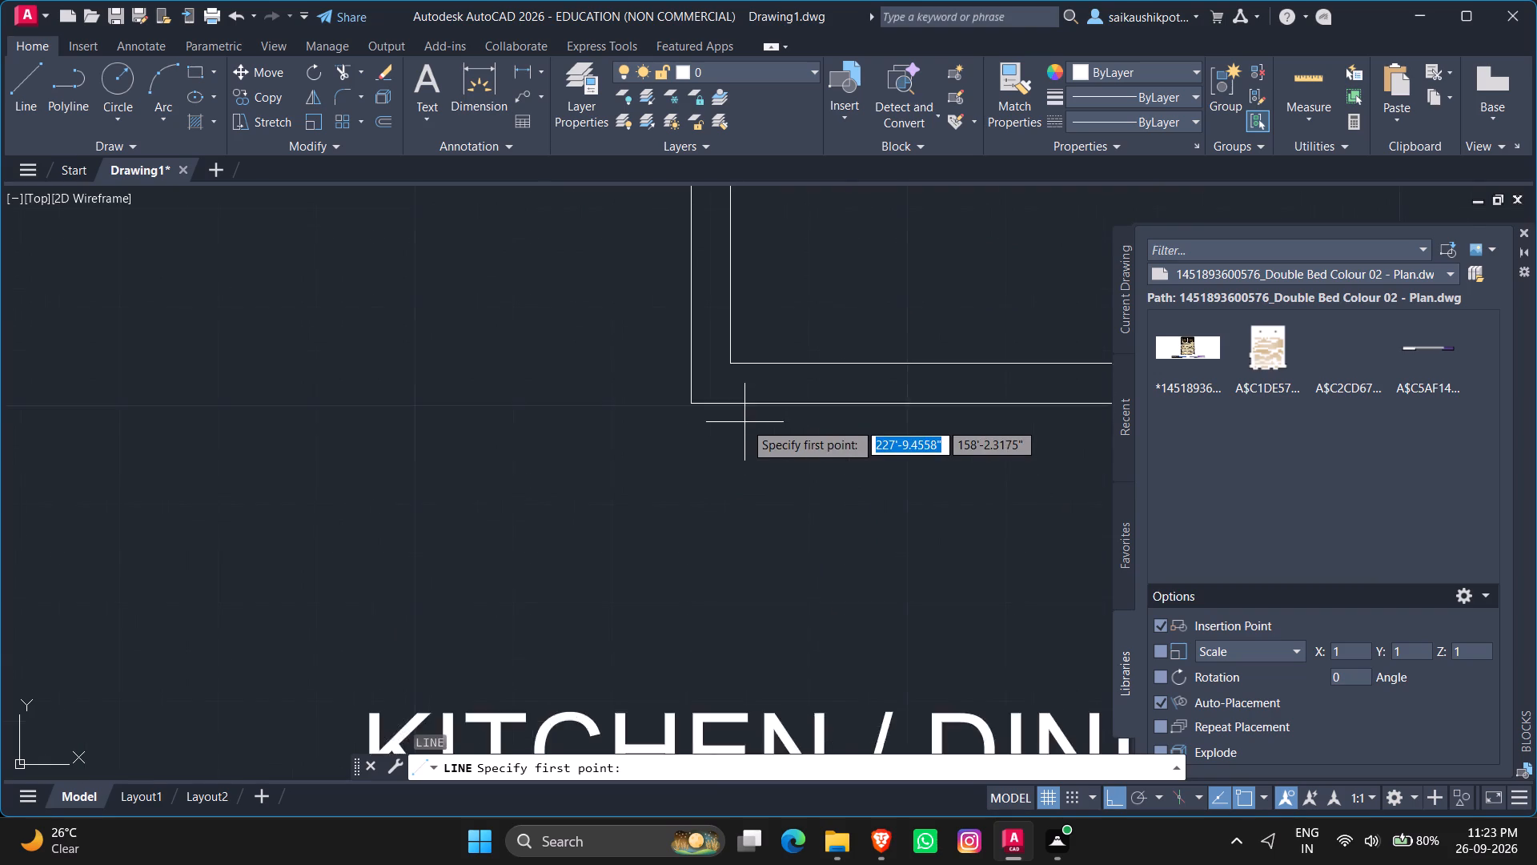
scroll(744, 422, "up", 1)
left_click(765, 304)
left_click(766, 467)
key("Escape")
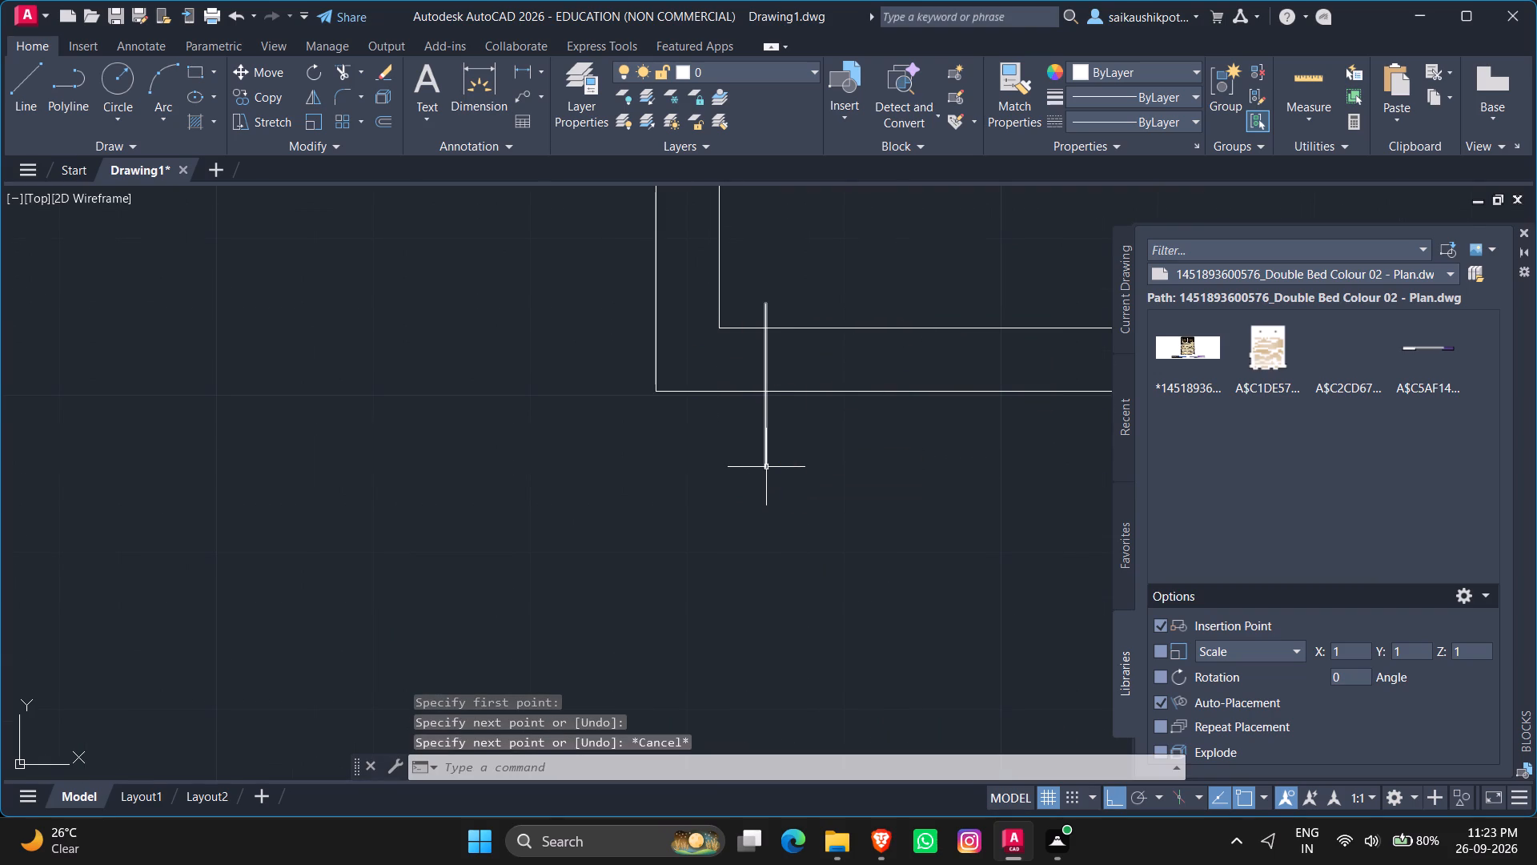
Trim both projecting ends of the vertical line so it spans only the bedroom wall's thickness.
type("TR")
key("Return")
key("Return")
left_click(766, 433)
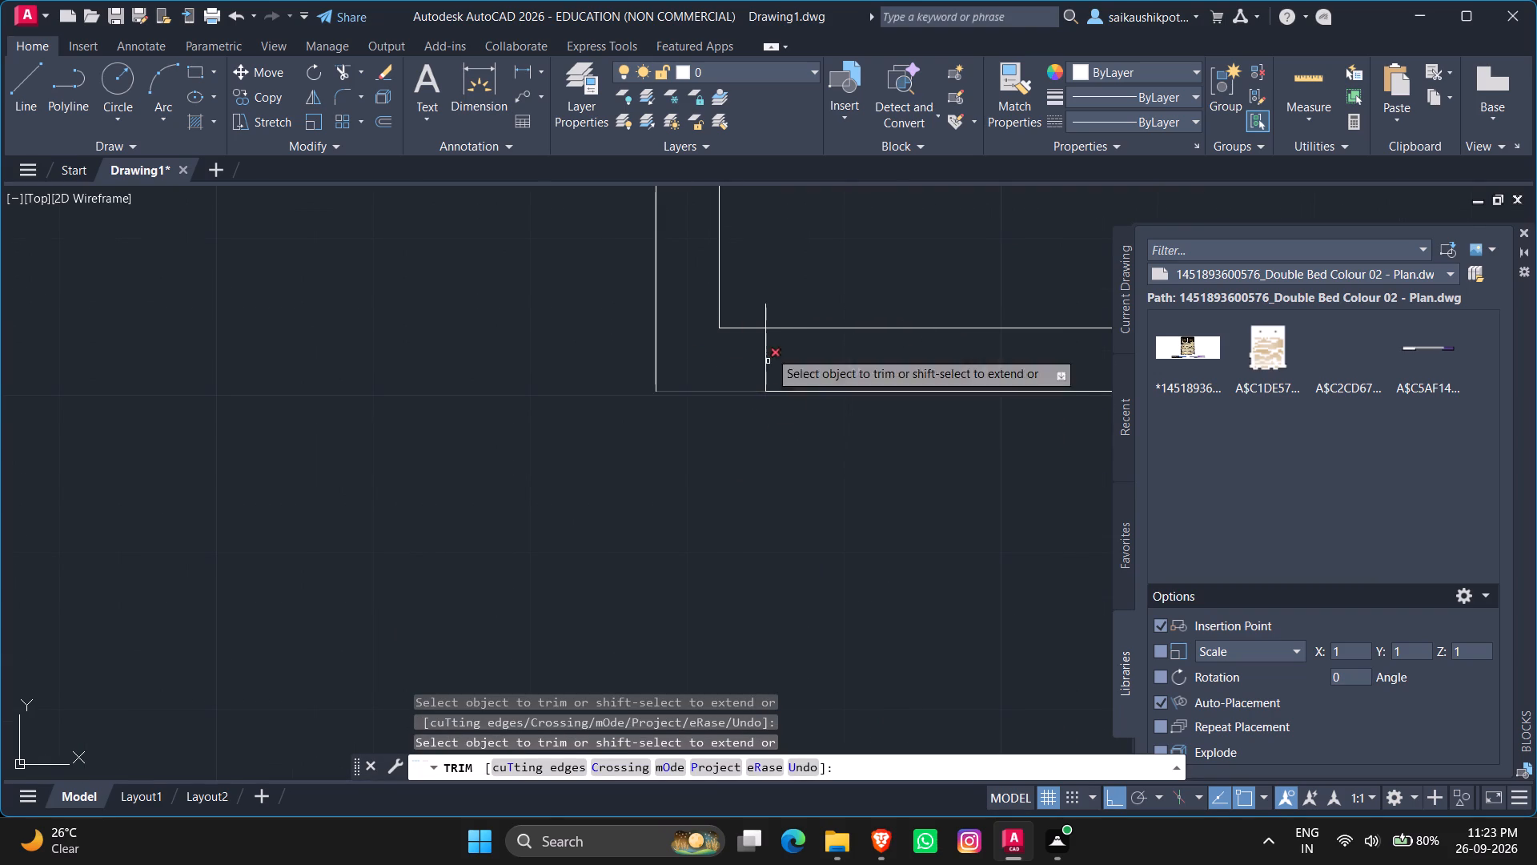
left_click(766, 307)
key("Escape")
key("Escape")
Offset the short line in the bedroom's lower wall by 3' along the wall, away from the corner.
key("o")
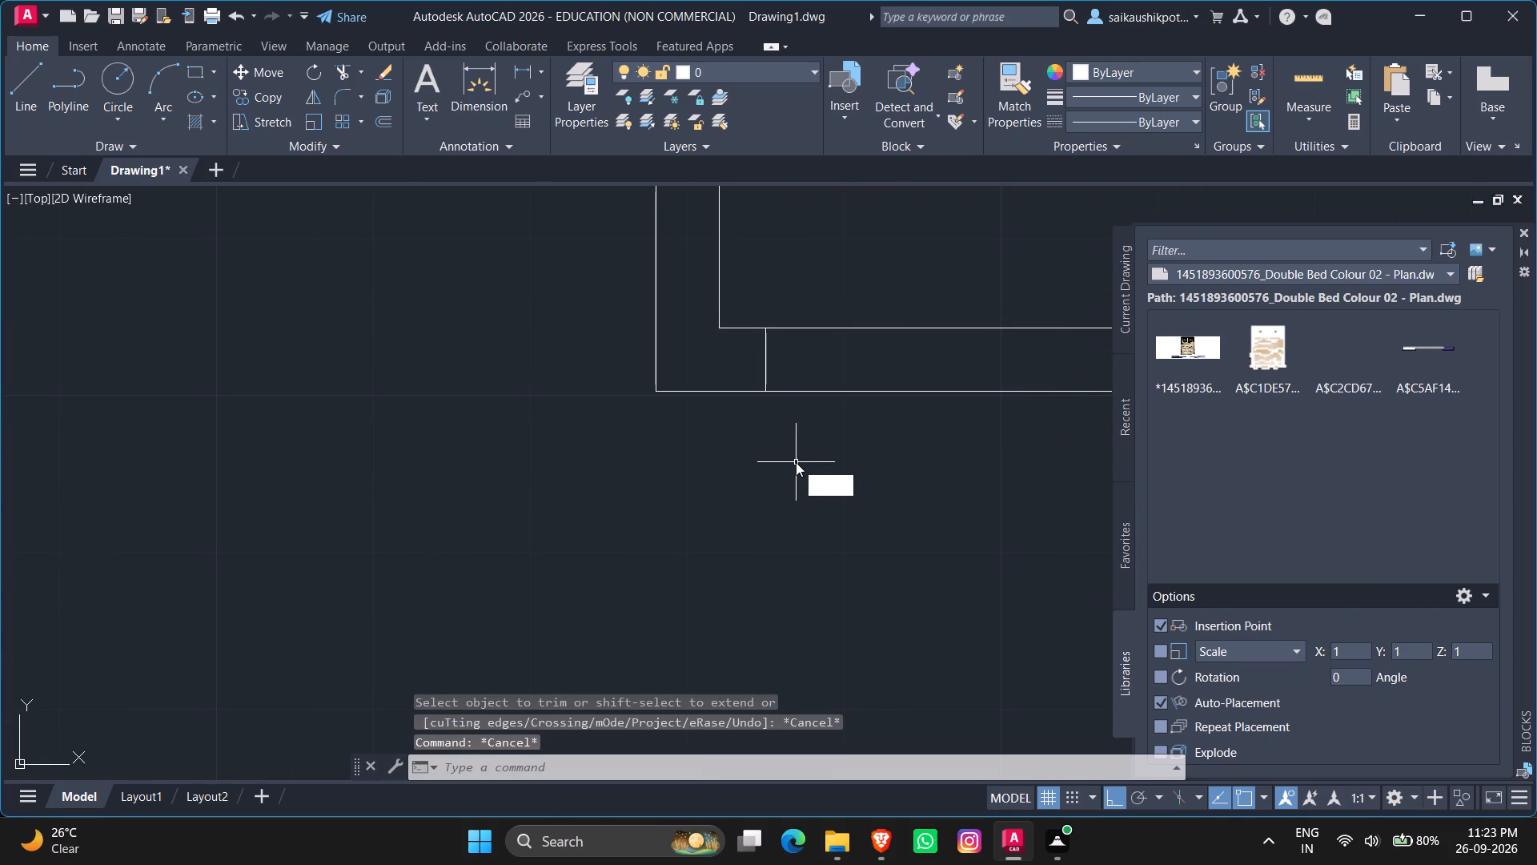
key("Return")
type("3'")
key("Return")
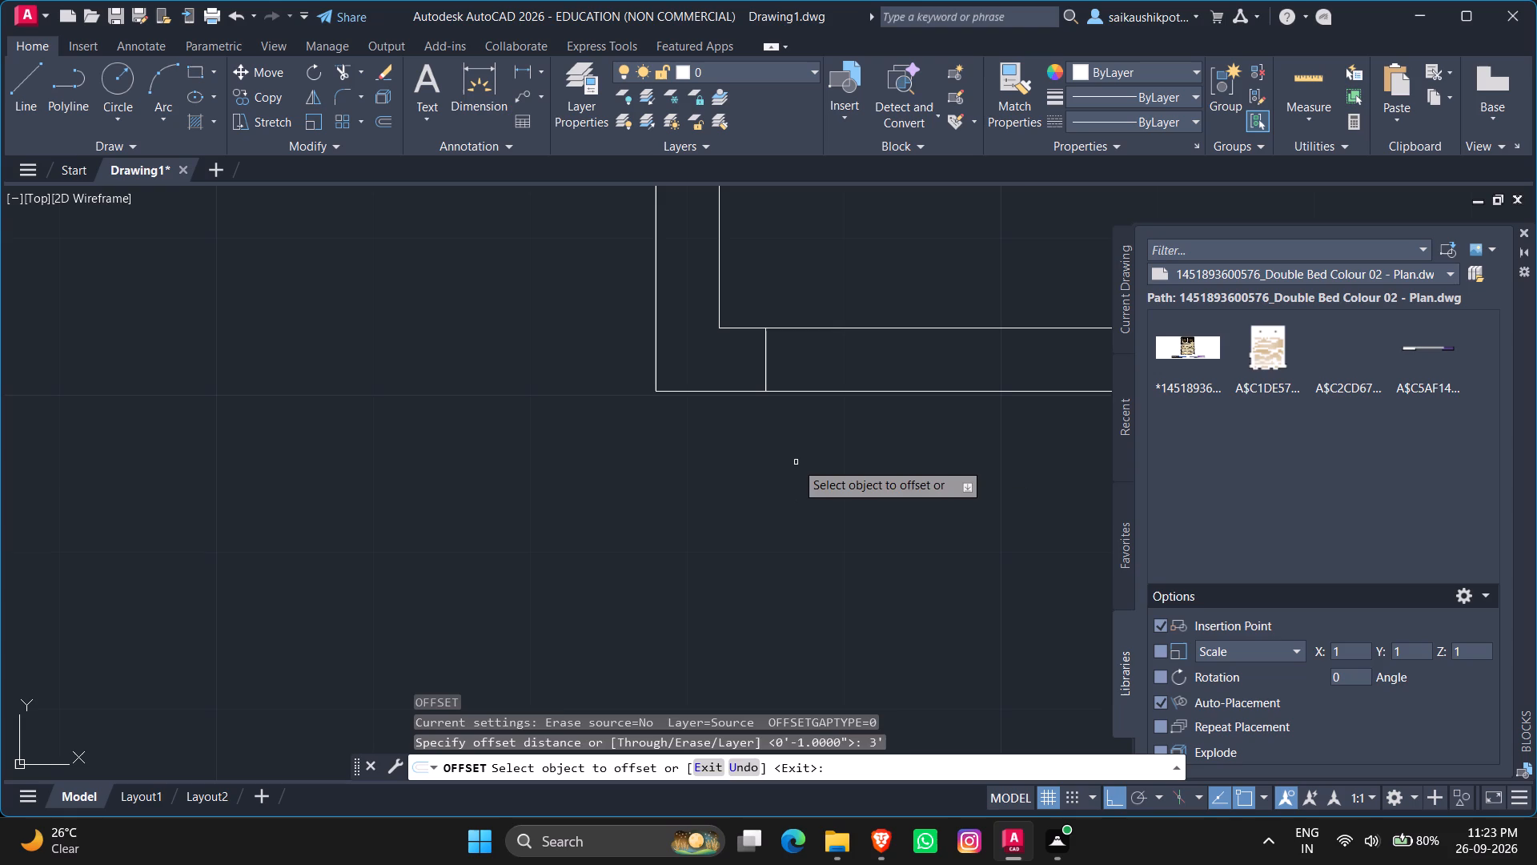
scroll(771, 454, "down", 3)
scroll(716, 478, "up", 2)
scroll(831, 442, "down", 3)
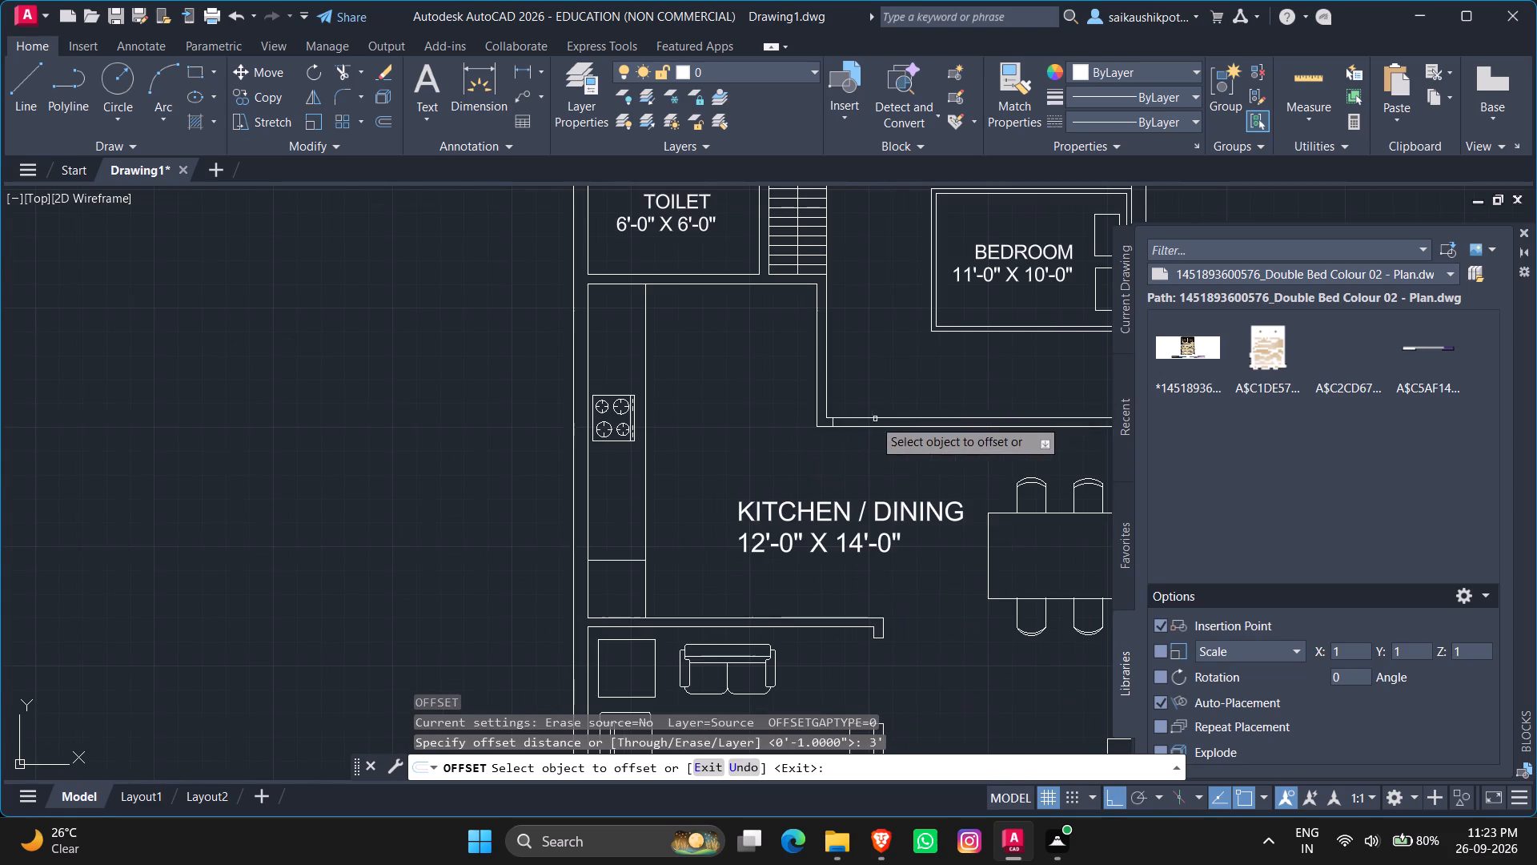
scroll(864, 419, "up", 3)
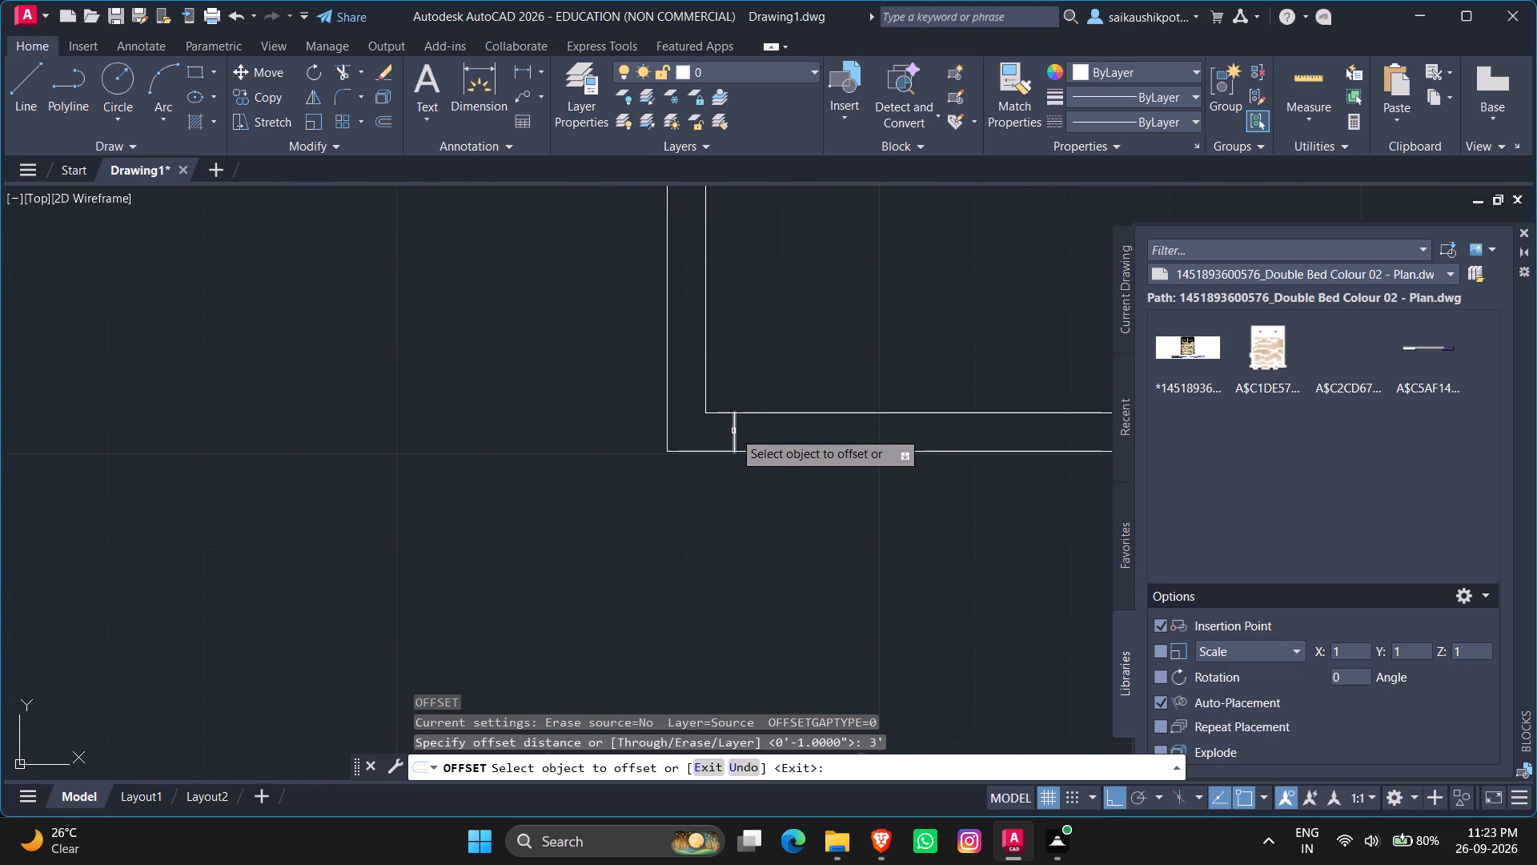
left_click(733, 431)
left_click(953, 462)
key("Escape")
key("Escape")
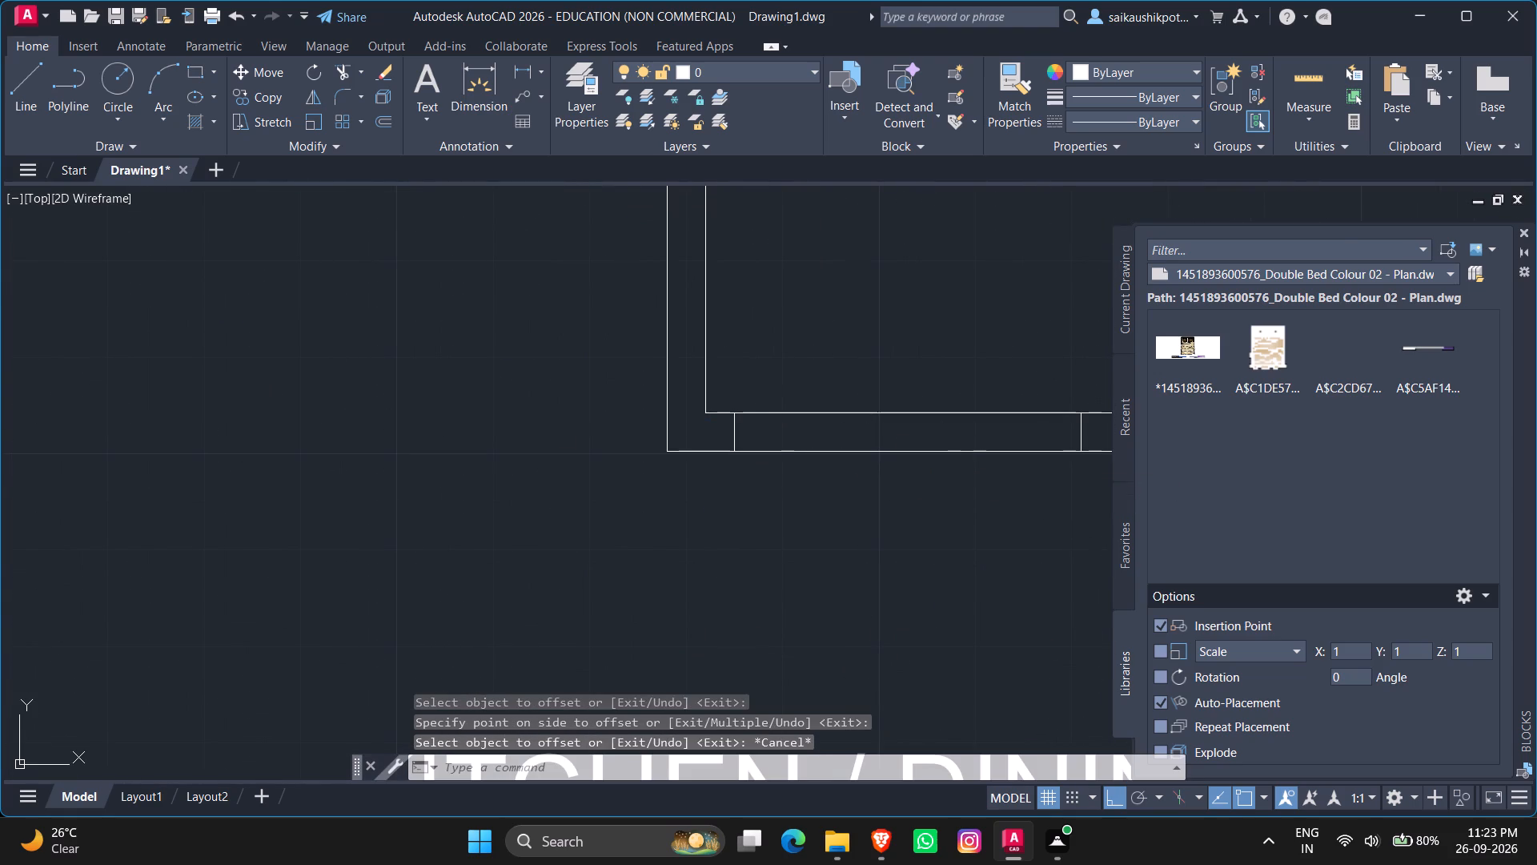
Trim both bedroom wall lines between the two short vertical lines to open a 3' doorway.
type("TR")
key("Return")
key("Return")
left_click_drag(957, 501, 953, 481)
left_click(933, 368)
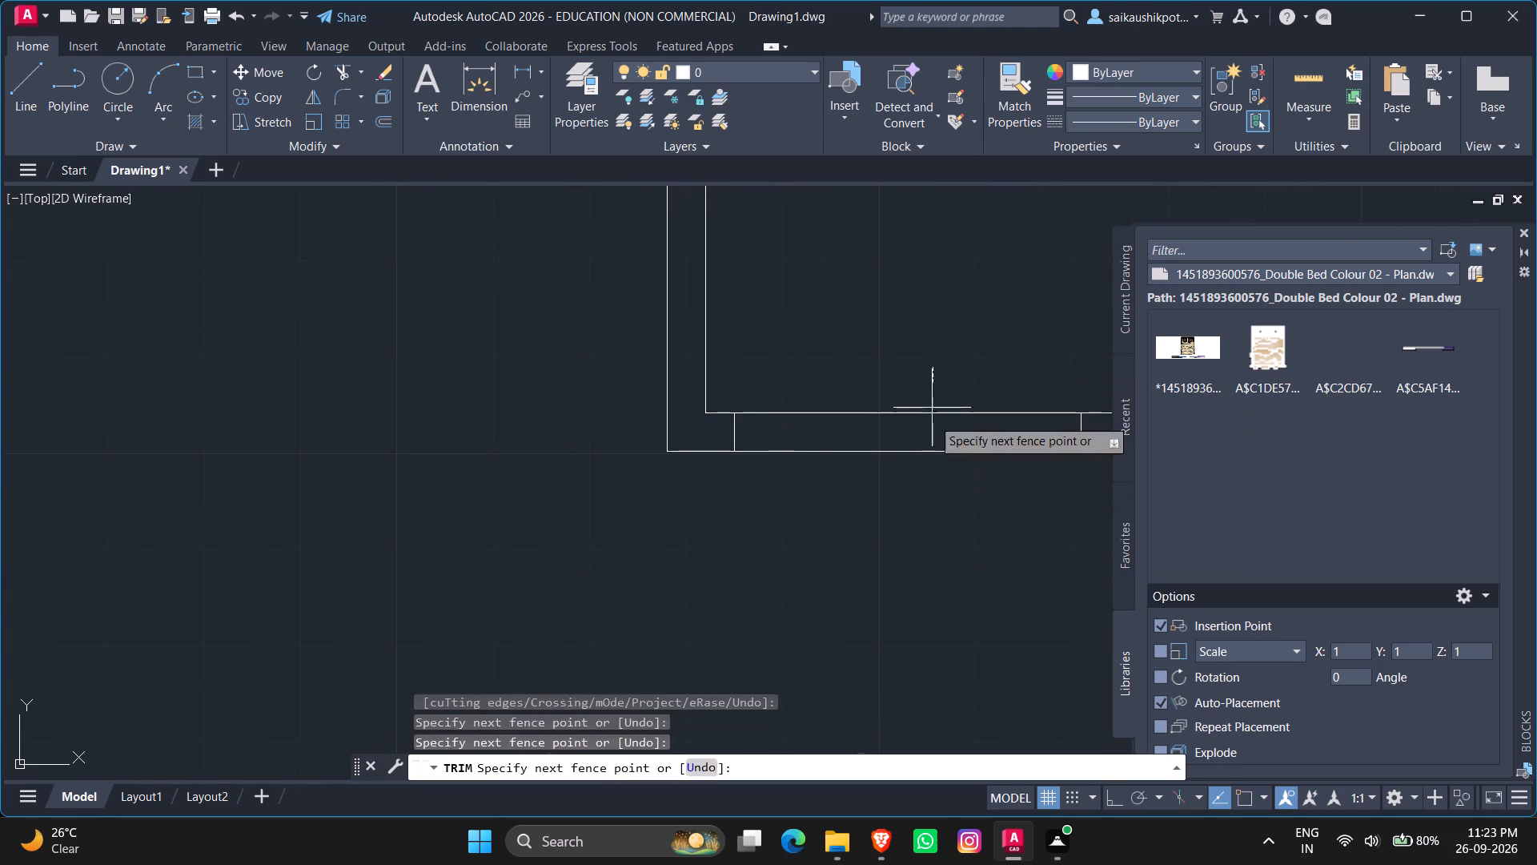
left_click(937, 510)
key("Escape")
key("Escape")
Draw a closed 3' by 2" door leaf standing upright from the doorway's jamb near the wall corner.
key("l")
key("Return")
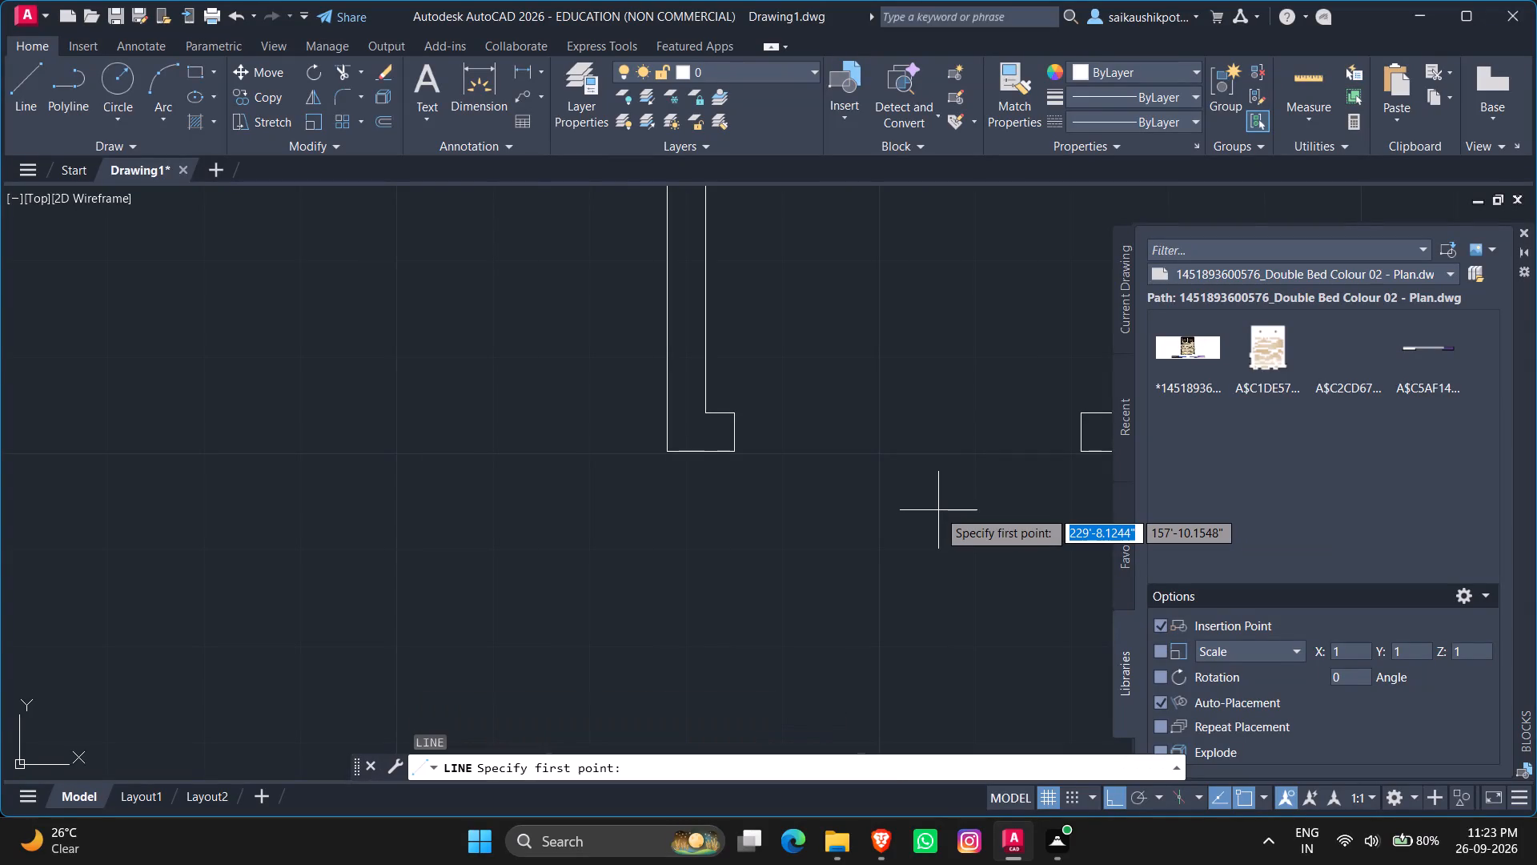
left_click(732, 447)
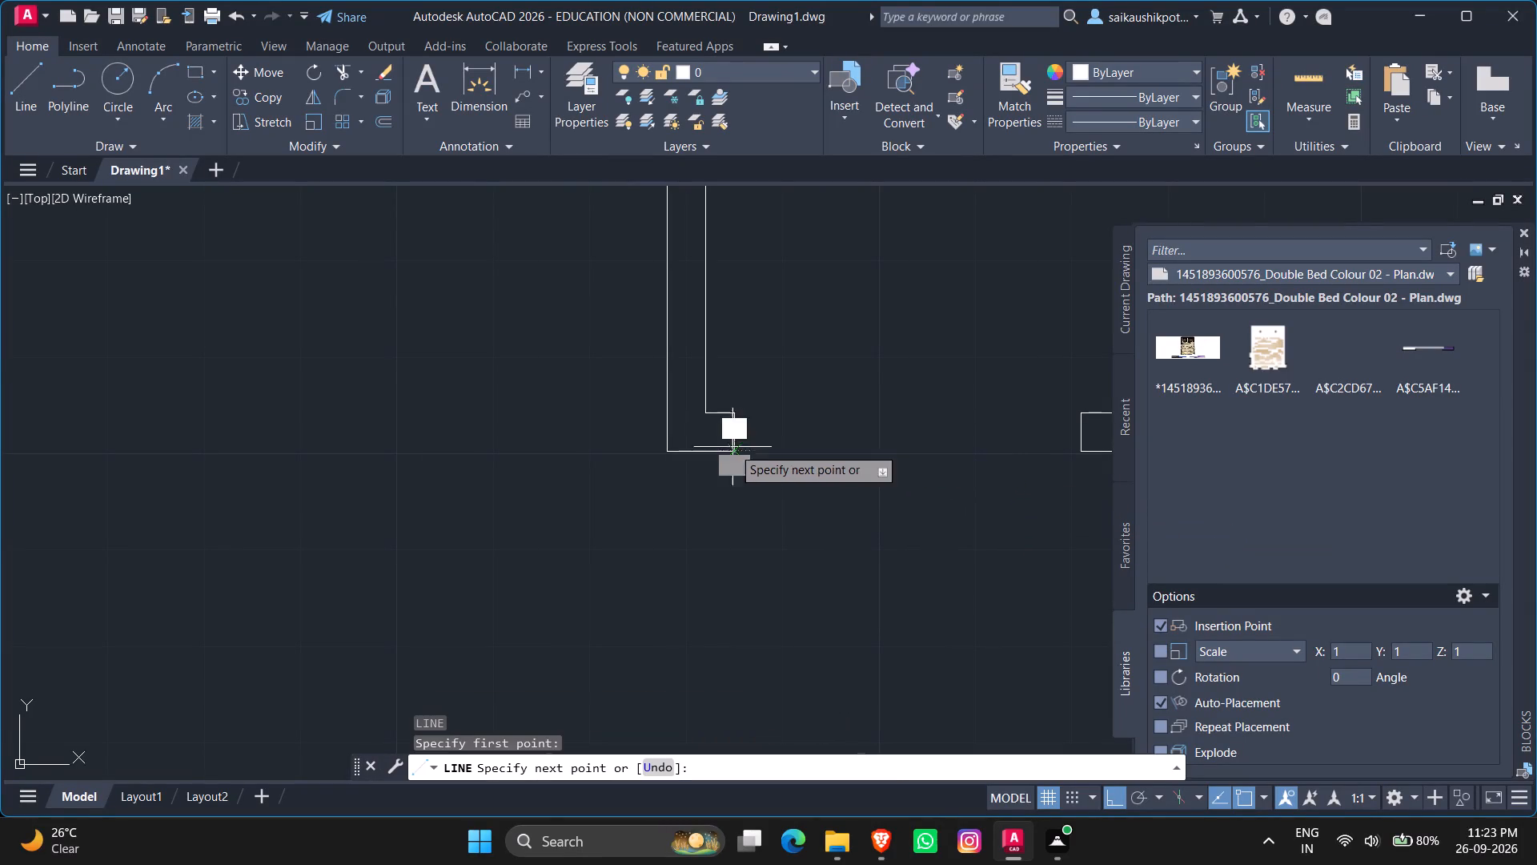
type("3'")
key("Return")
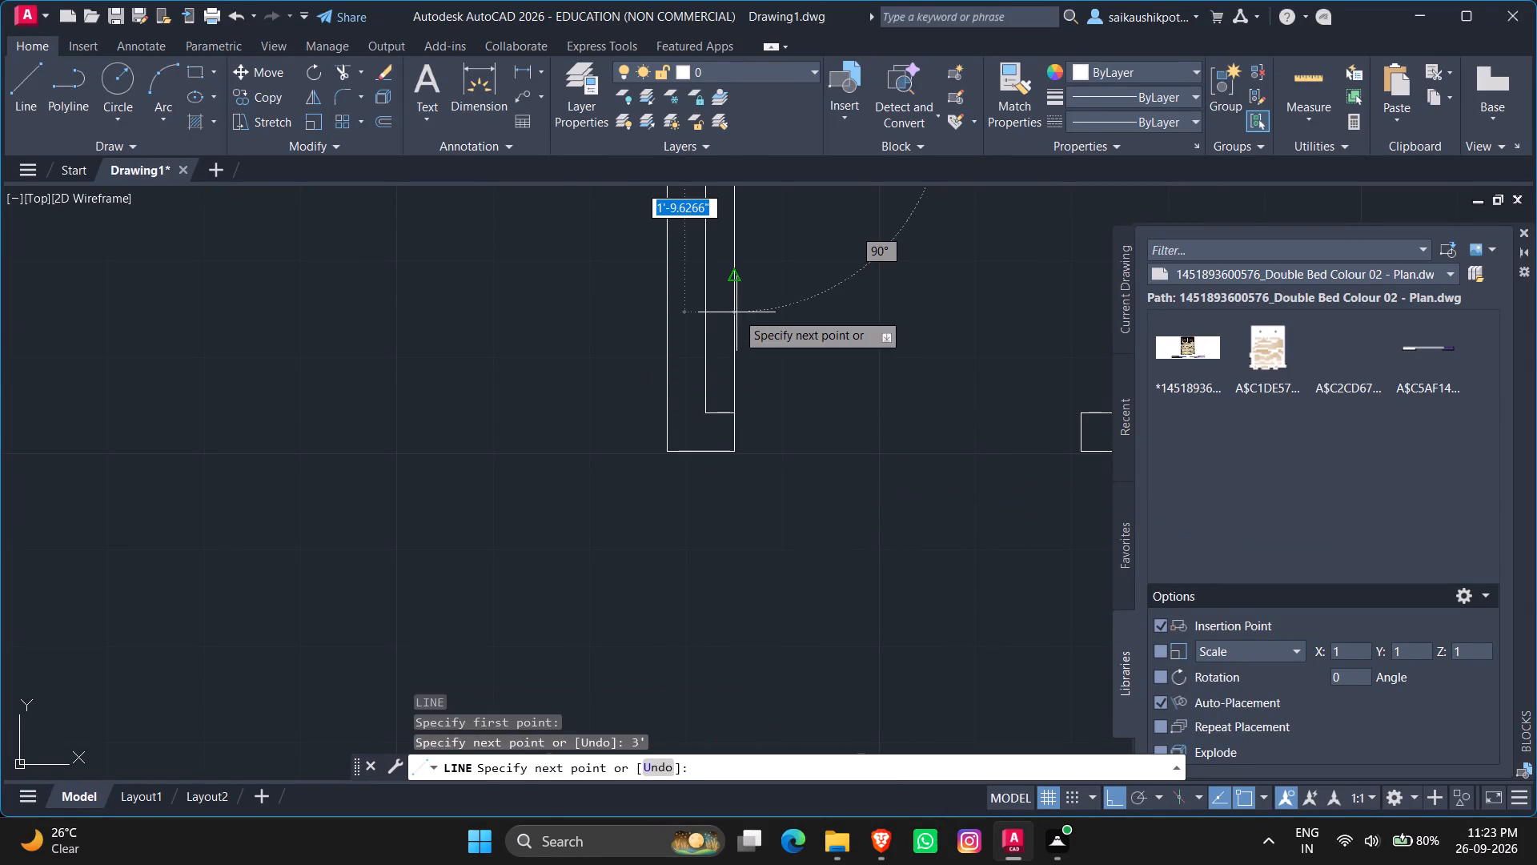
scroll(781, 356, "down", 2)
type("2\"")
key("Return")
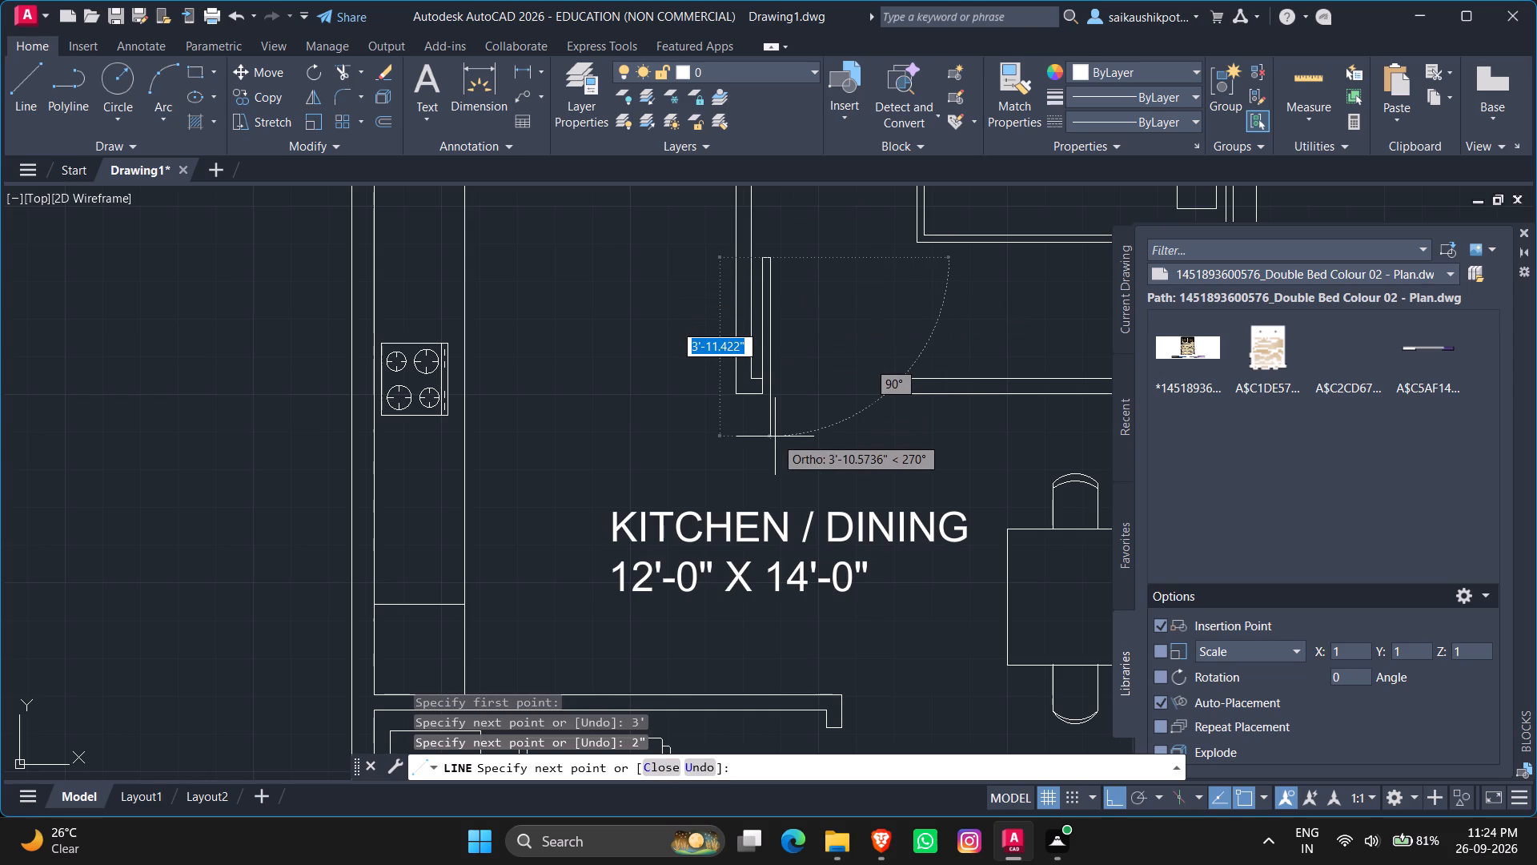
key("3")
key("apostrophe")
key("Return")
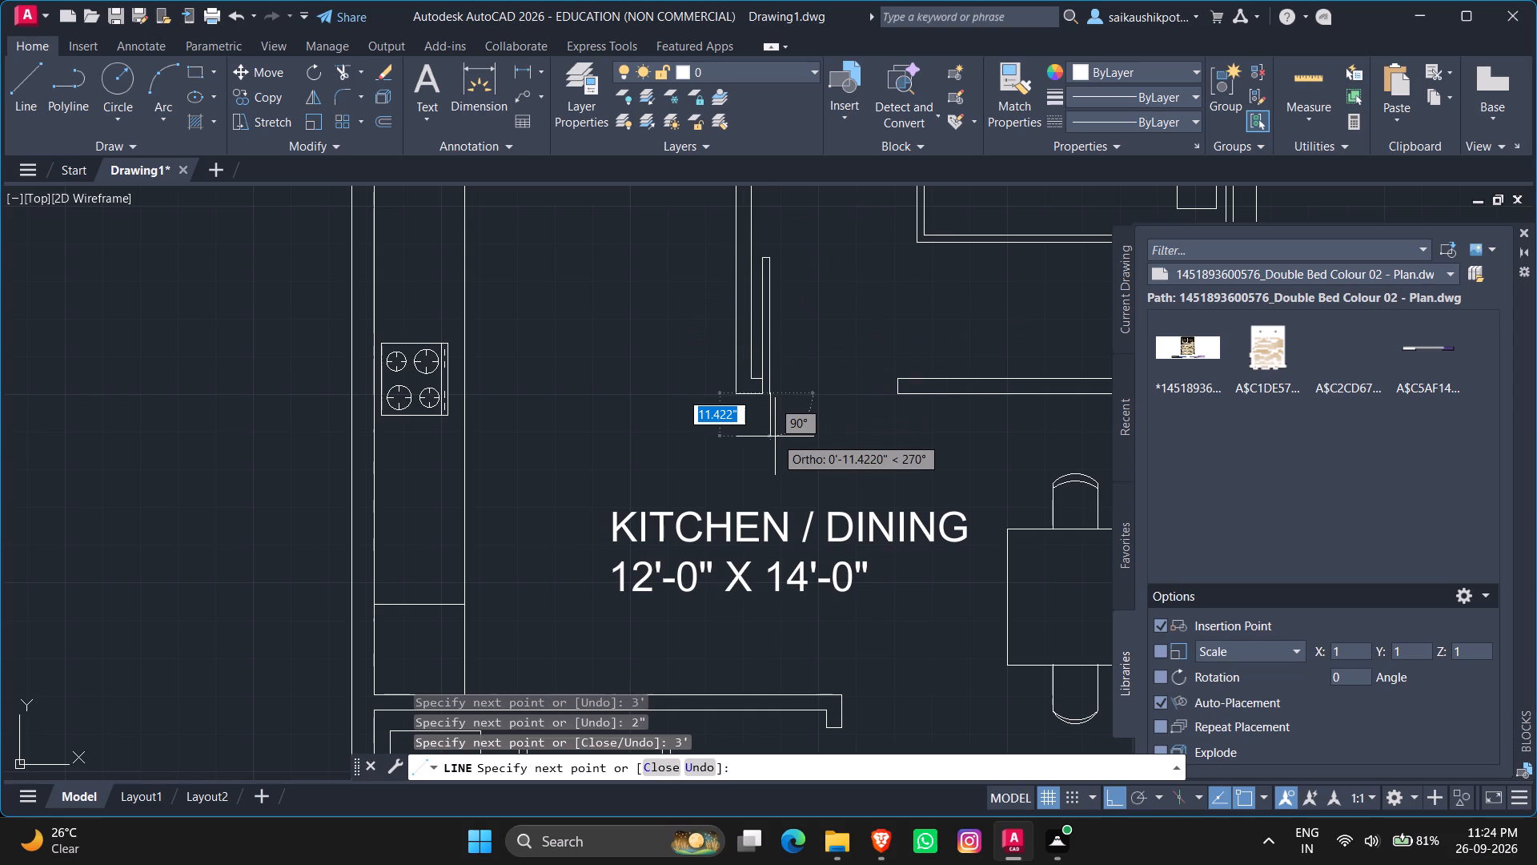
scroll(772, 422, "up", 5)
left_click(725, 388)
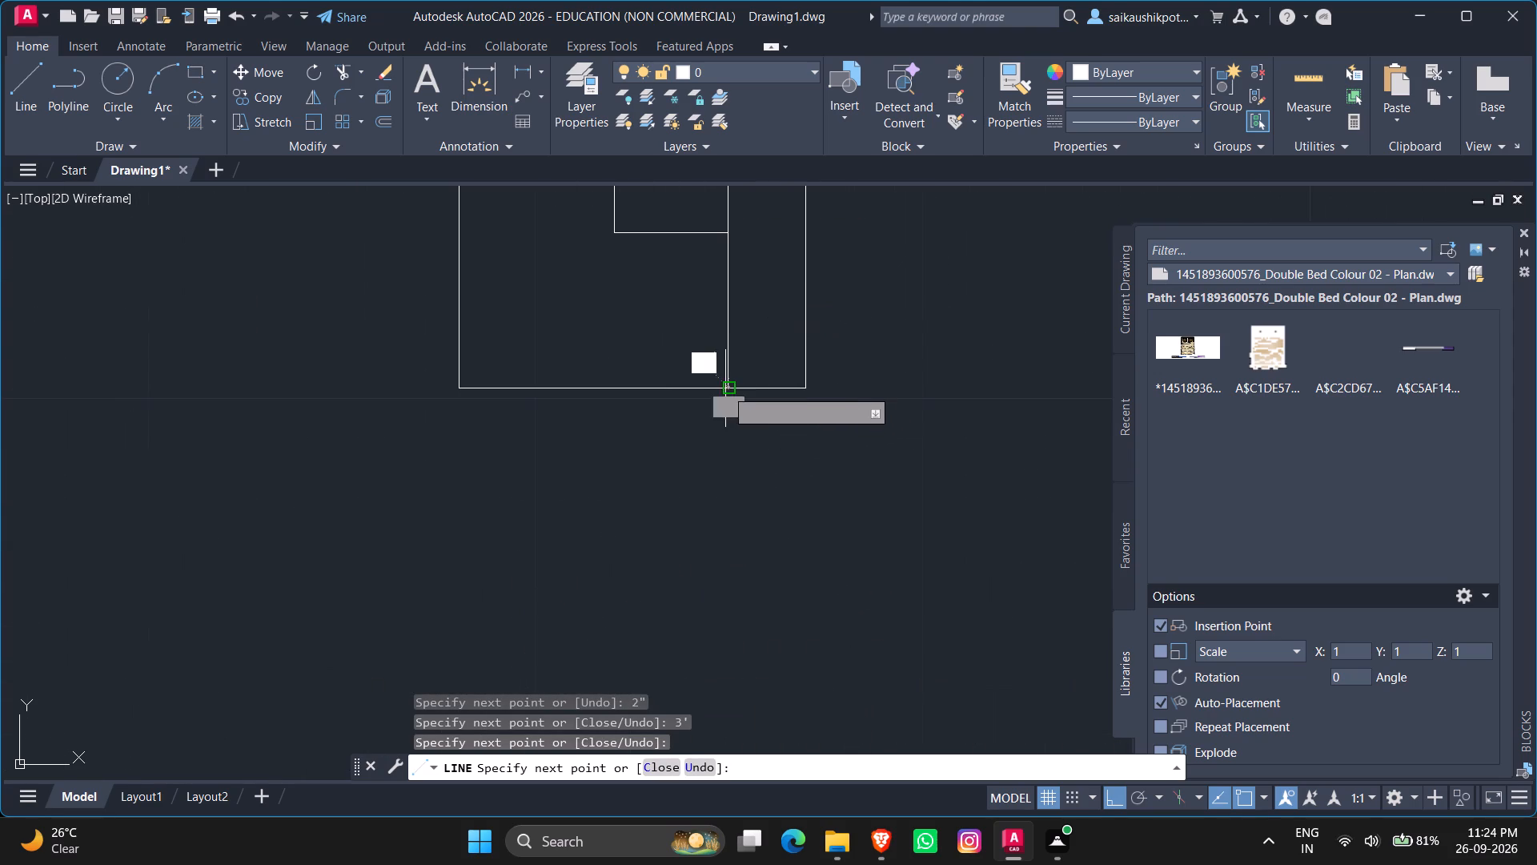
scroll(748, 444, "down", 4)
key("Escape")
Draw the bedroom door's swing arc from the opposite jamb of the 3' opening to the top of the door leaf.
scroll(813, 485, "down", 2)
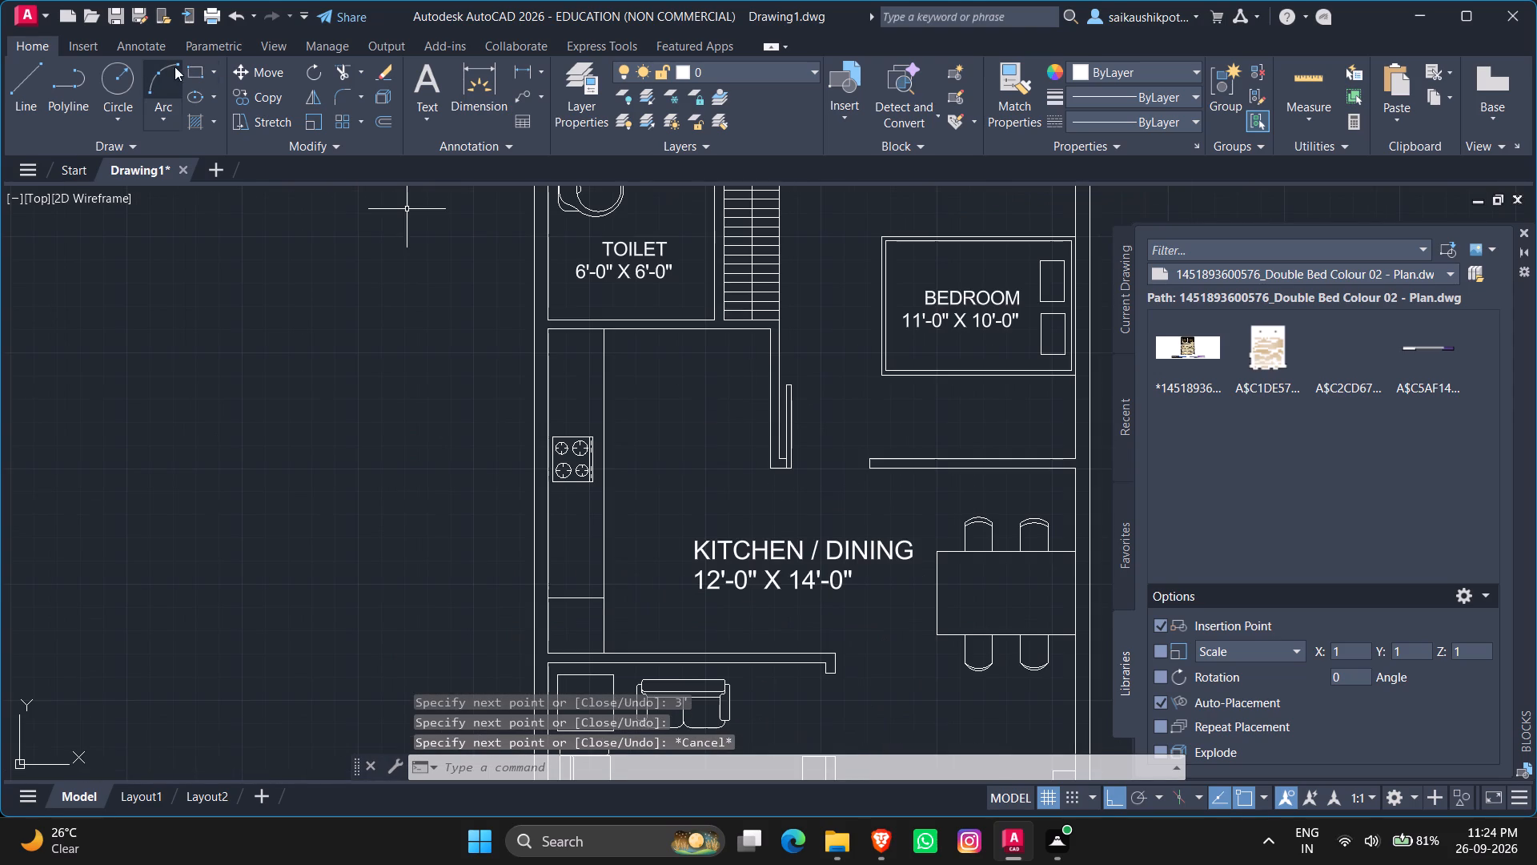
left_click(156, 76)
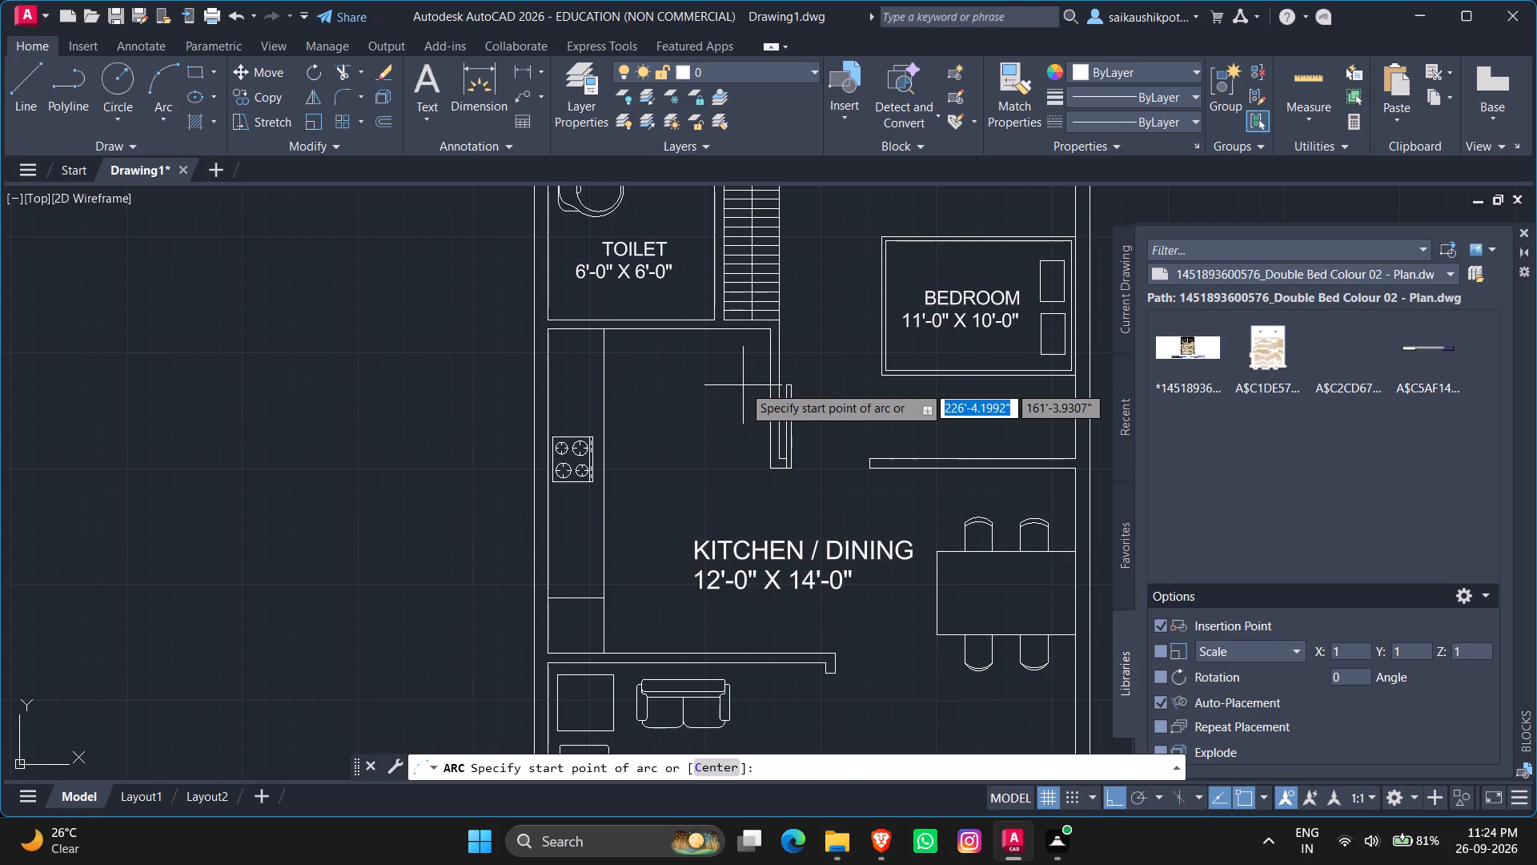
key("F8")
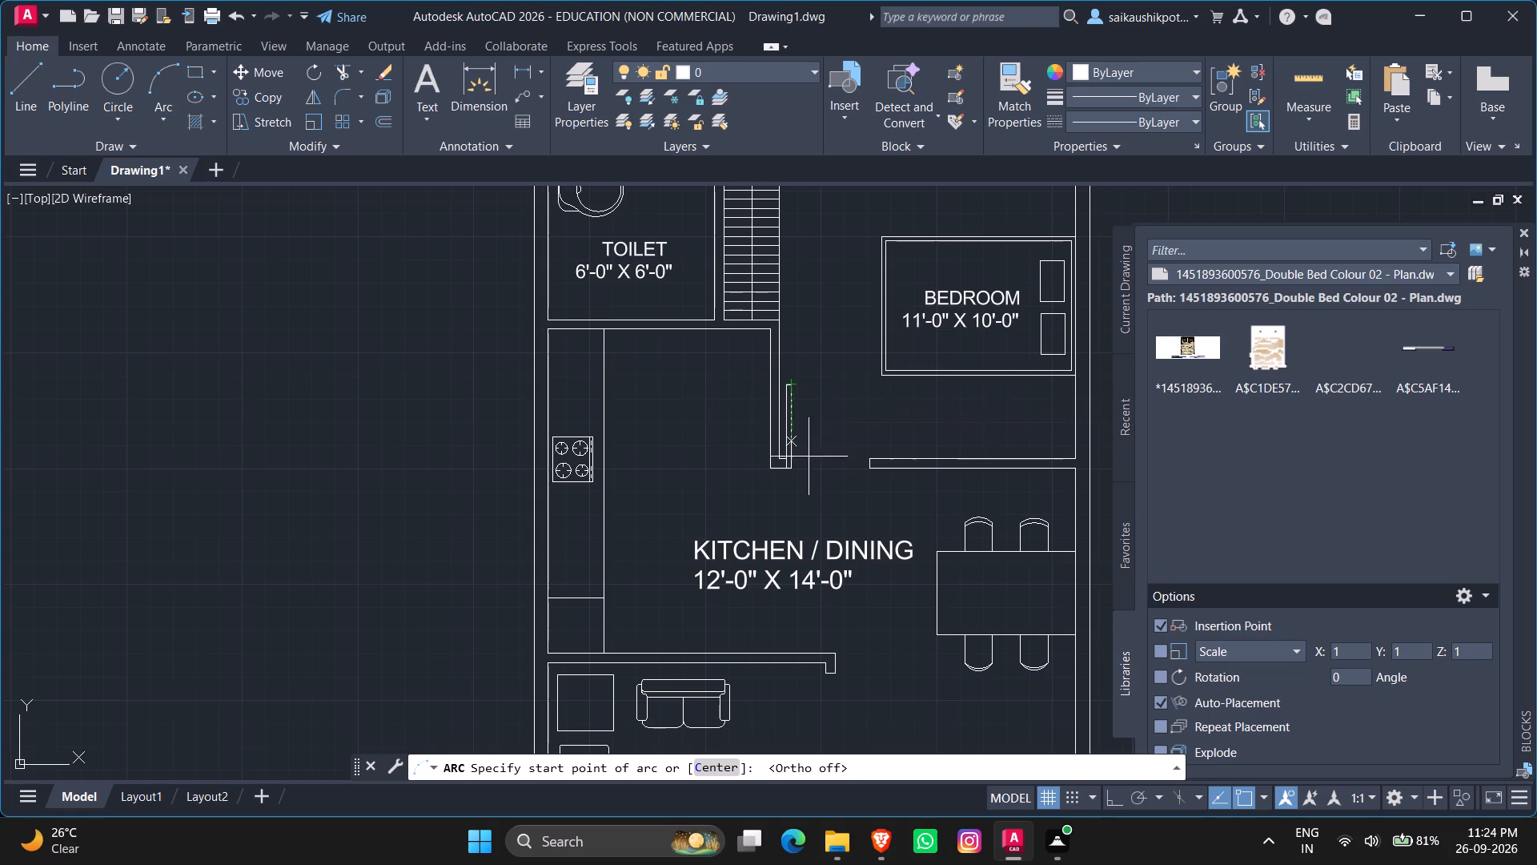
left_click(871, 458)
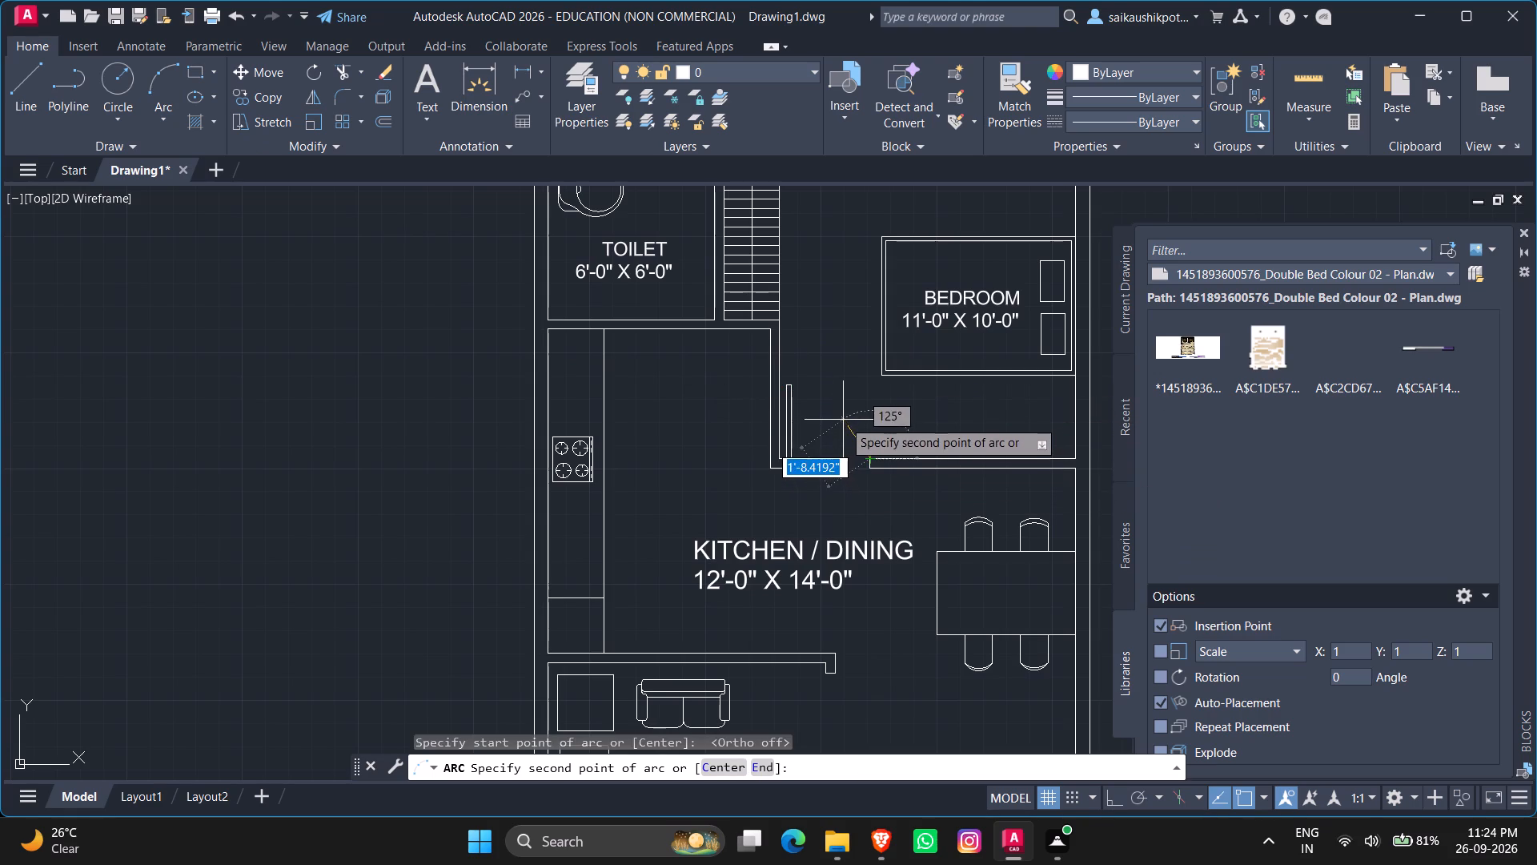
left_click(845, 415)
left_click(793, 388)
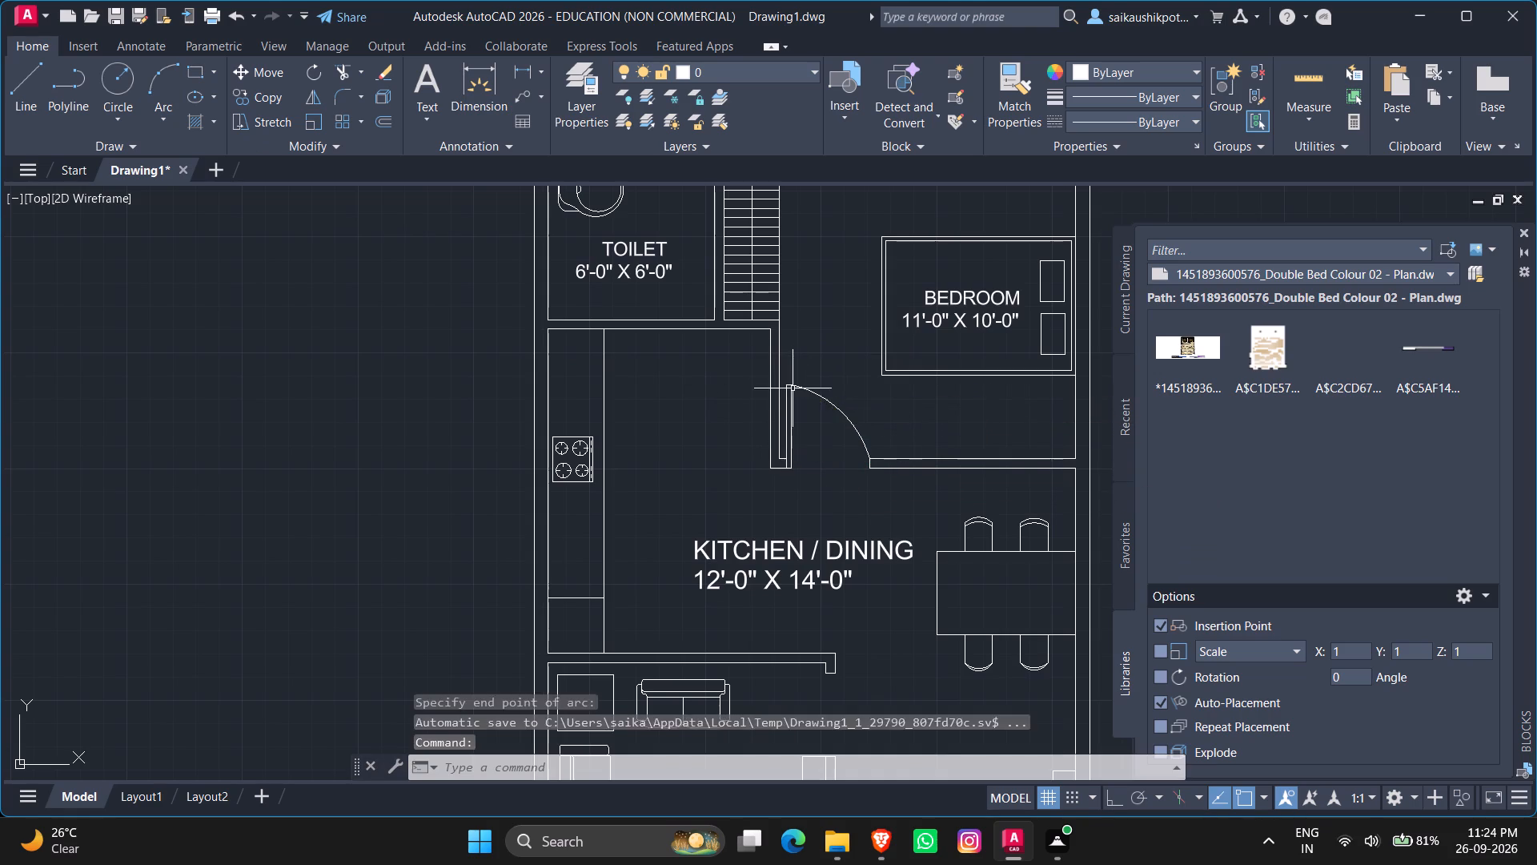
key("Escape")
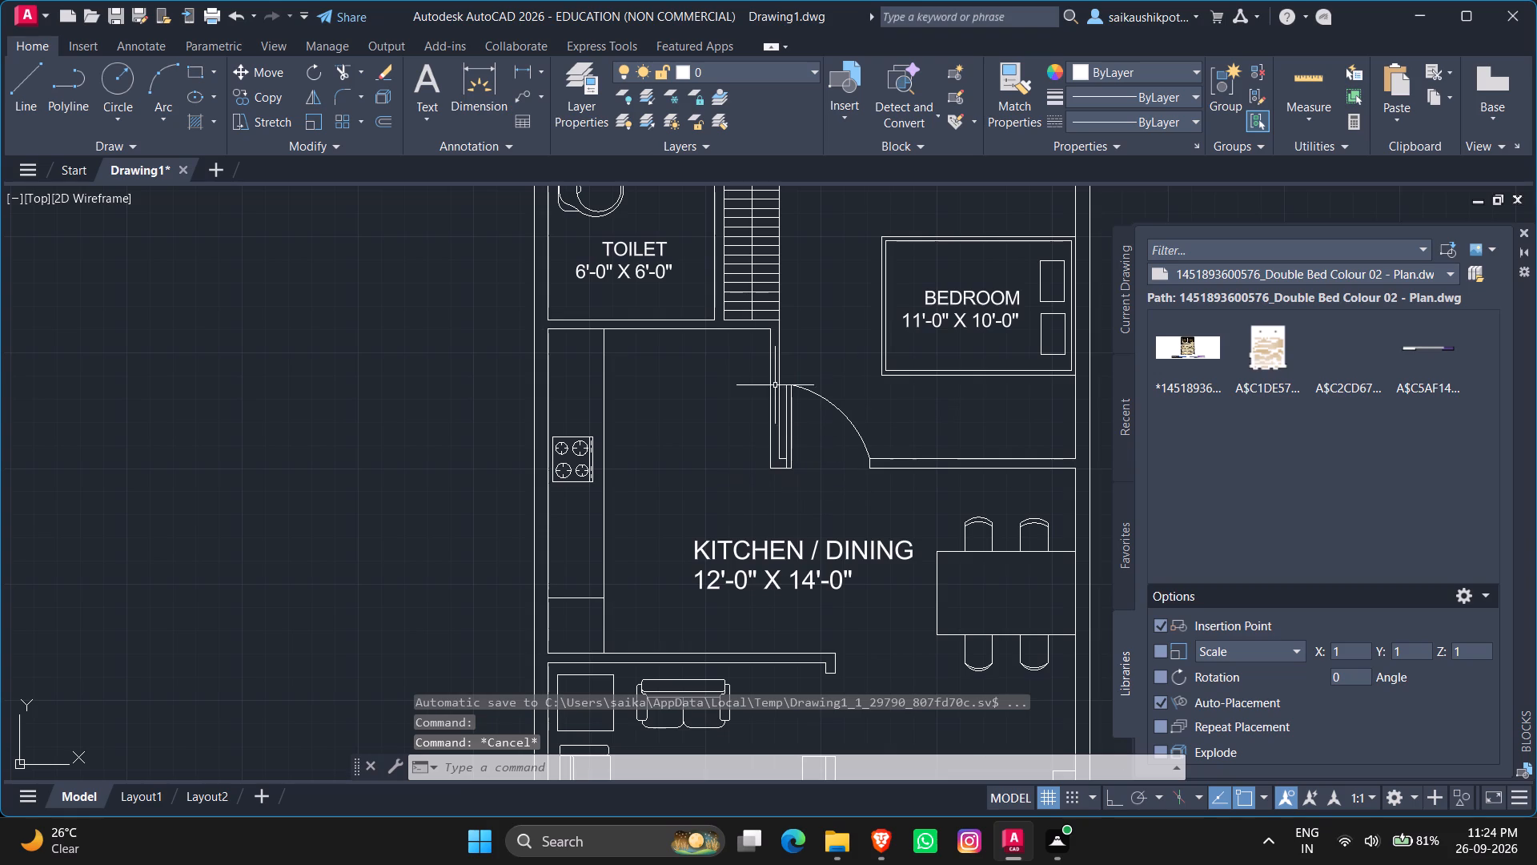
Draw a vertical line crossing both lines of the toilet's lower wall, near the corner beside the stairs.
scroll(664, 300, "up", 3)
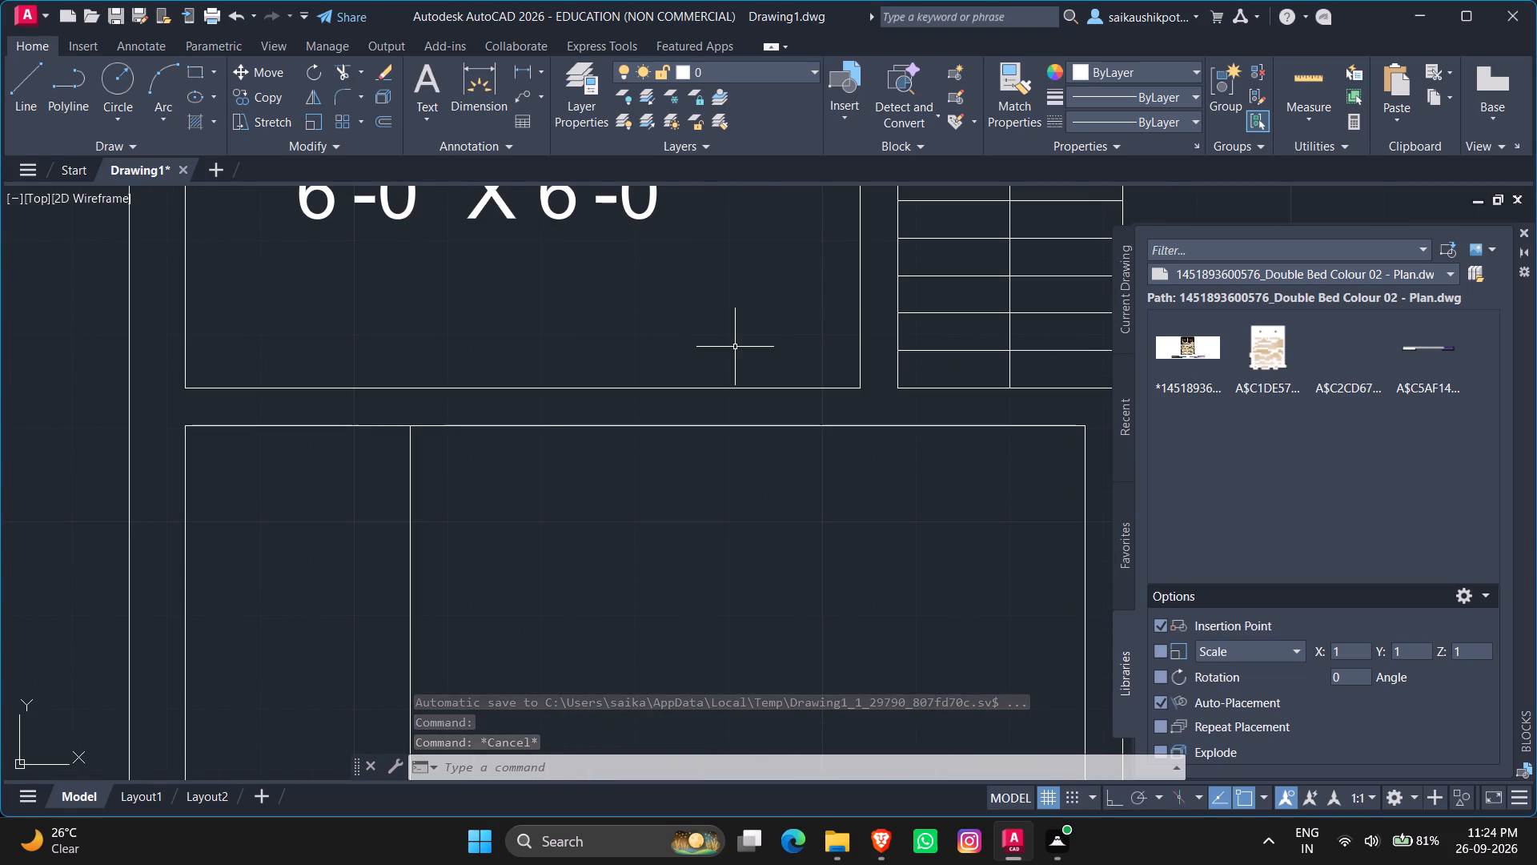
key("Escape")
key("Escape")
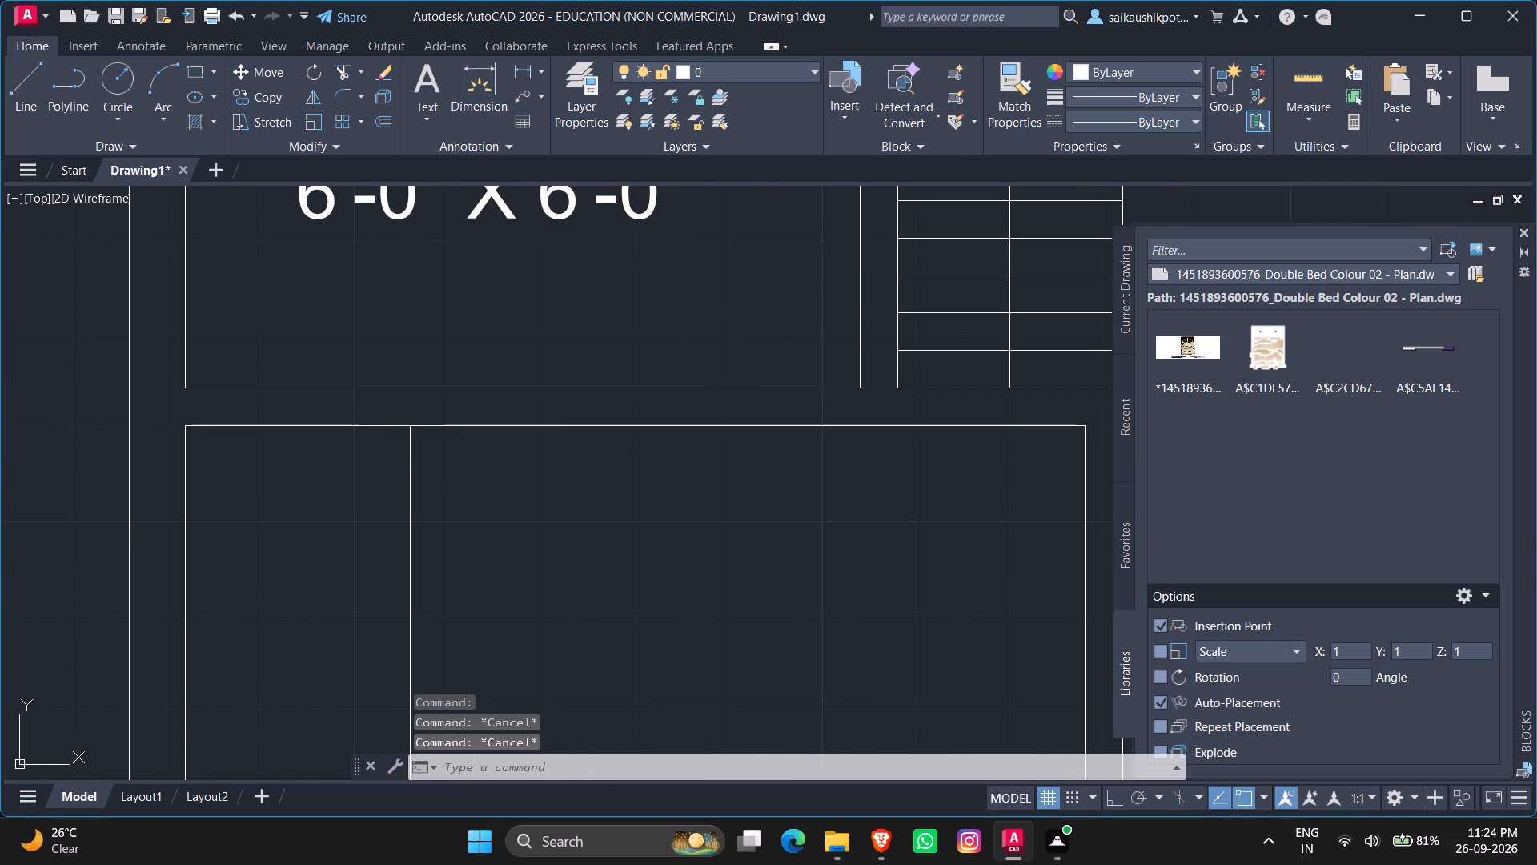
key("F8")
key("l")
key("Return")
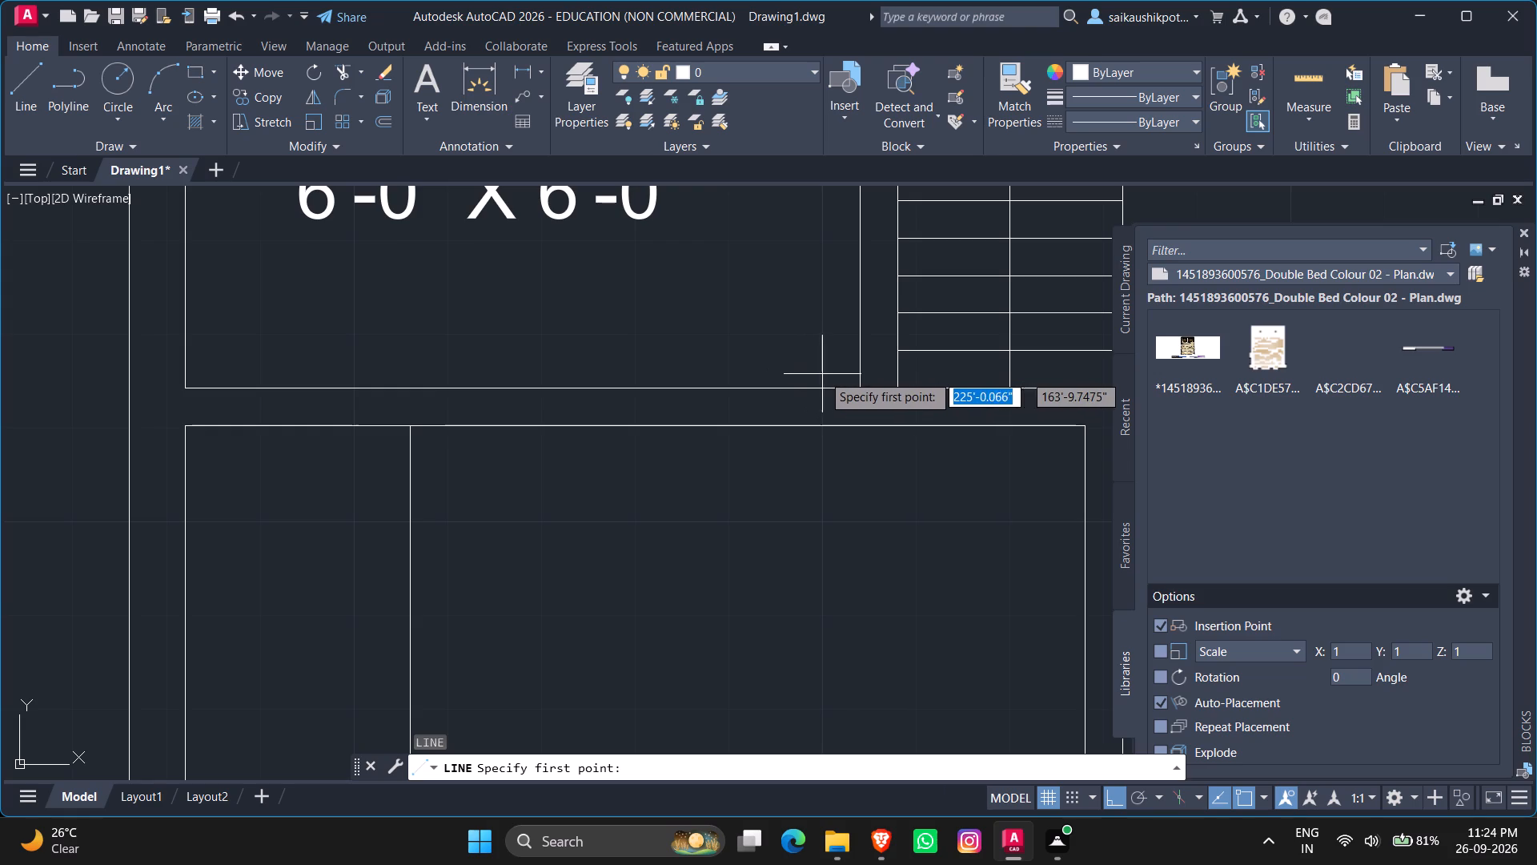
scroll(819, 374, "up", 2)
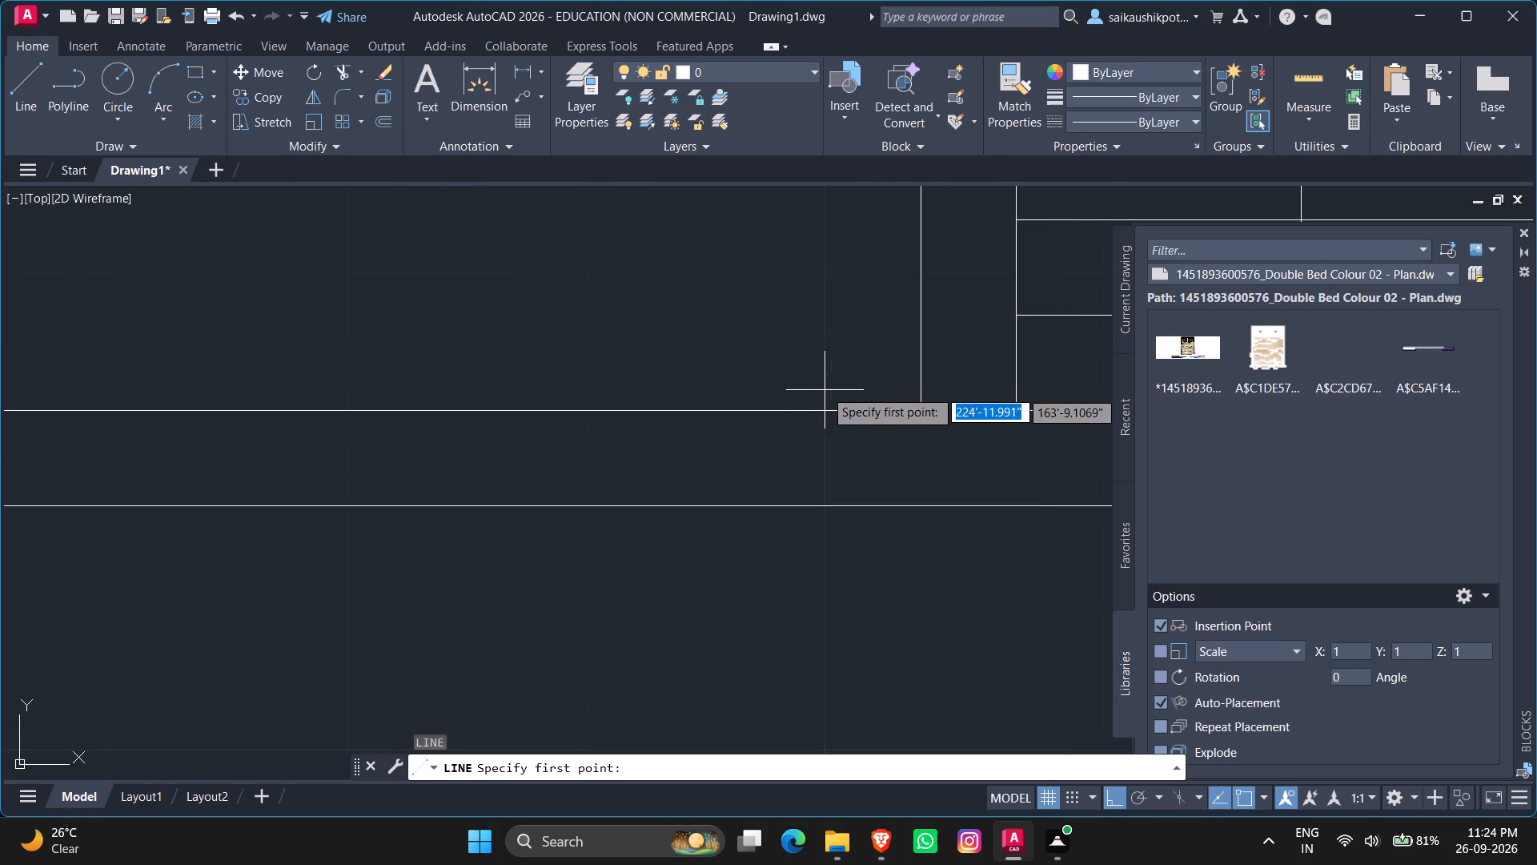
left_click(822, 368)
left_click(836, 599)
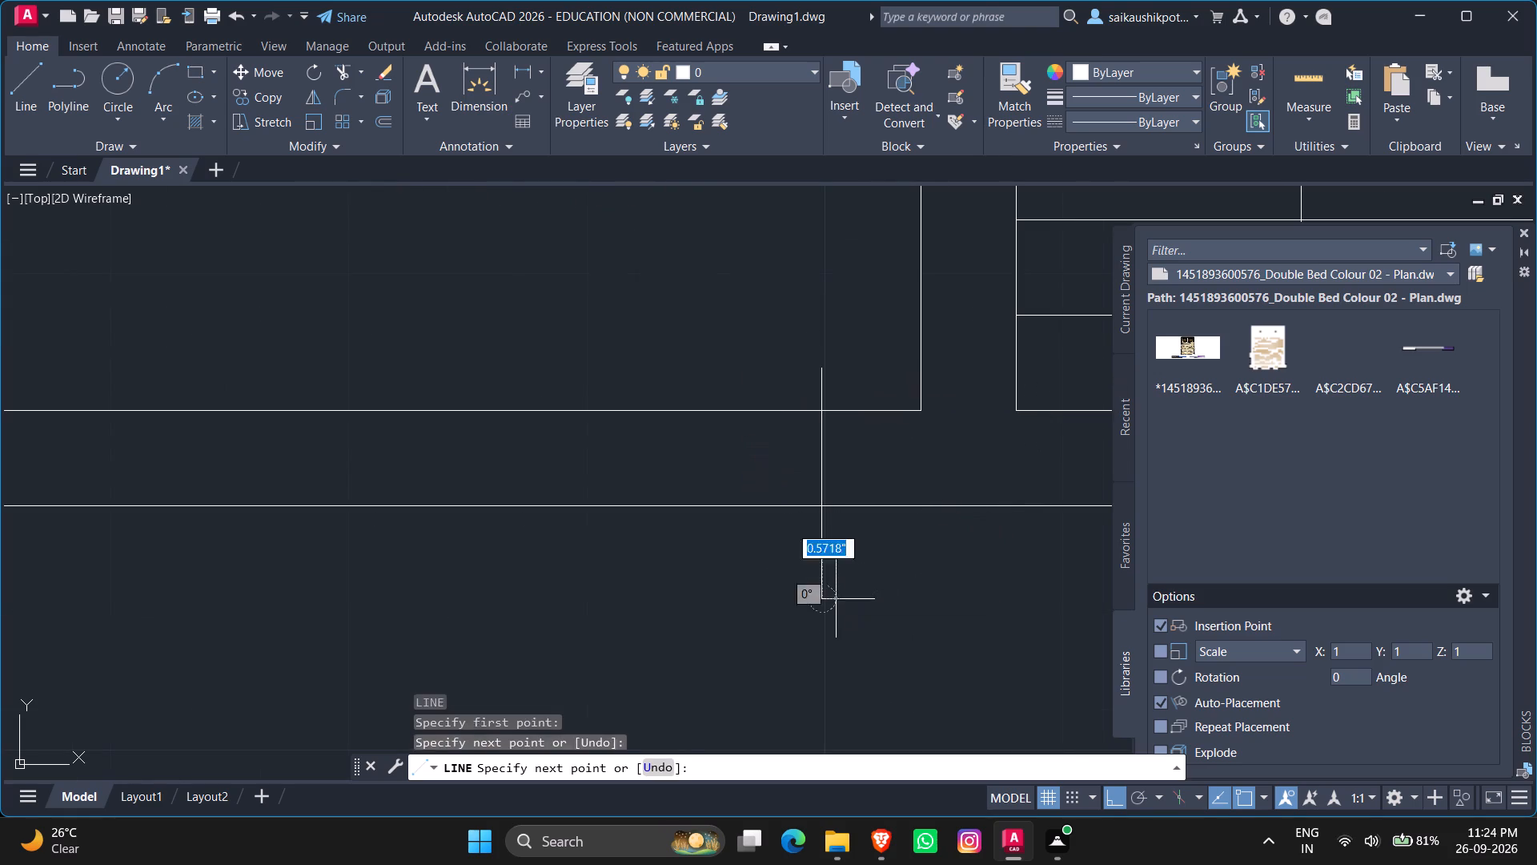
key("Escape")
key("Escape")
Trim both projecting ends of the vertical line so it spans only the toilet wall's thickness.
type("TR")
key("Return")
key("Return")
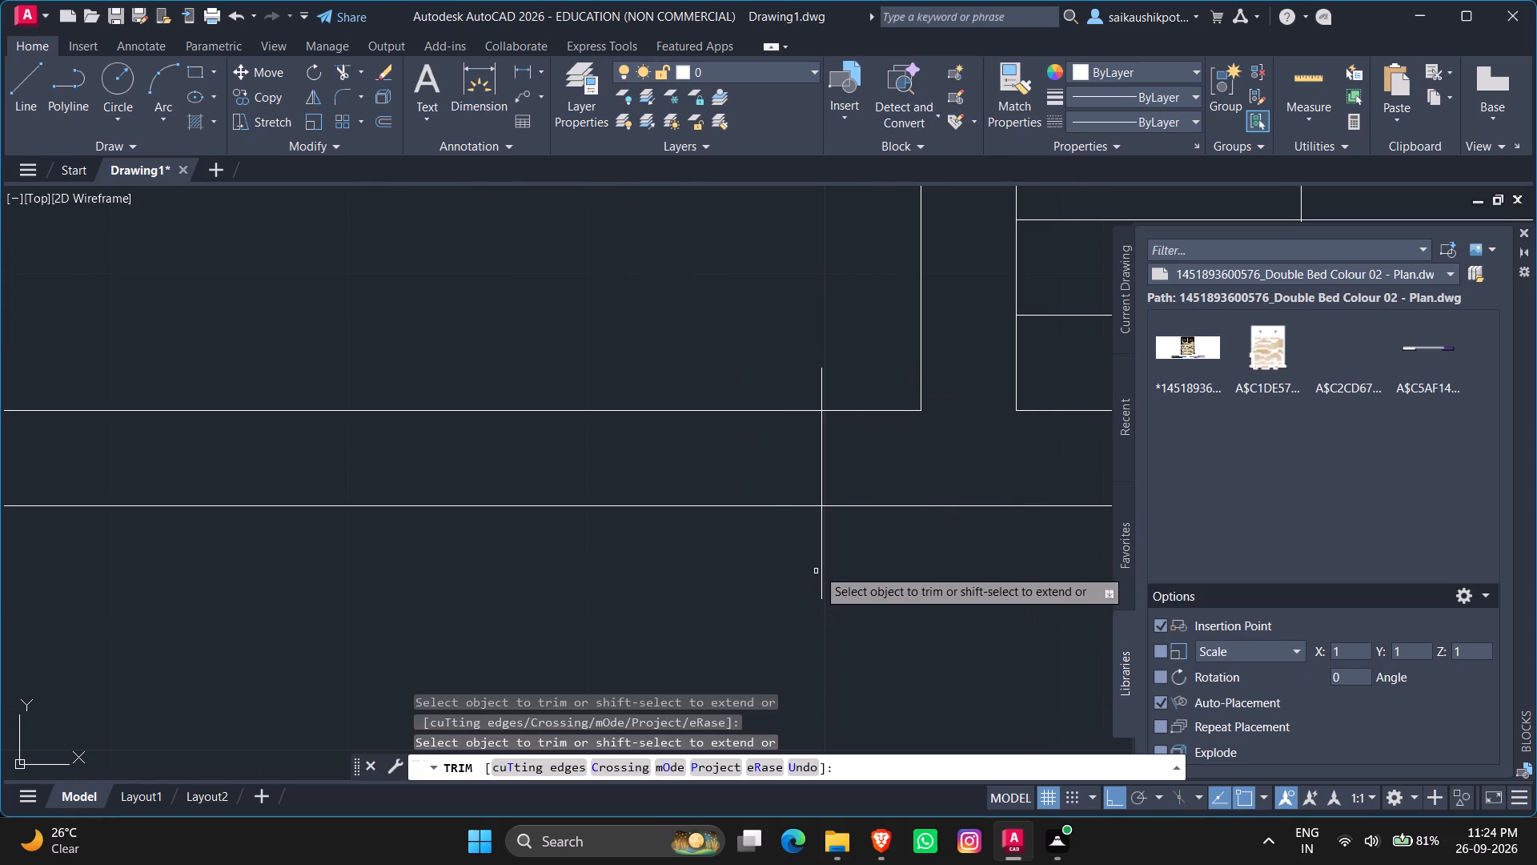
left_click(824, 555)
left_click(821, 388)
key("Escape")
key("Escape")
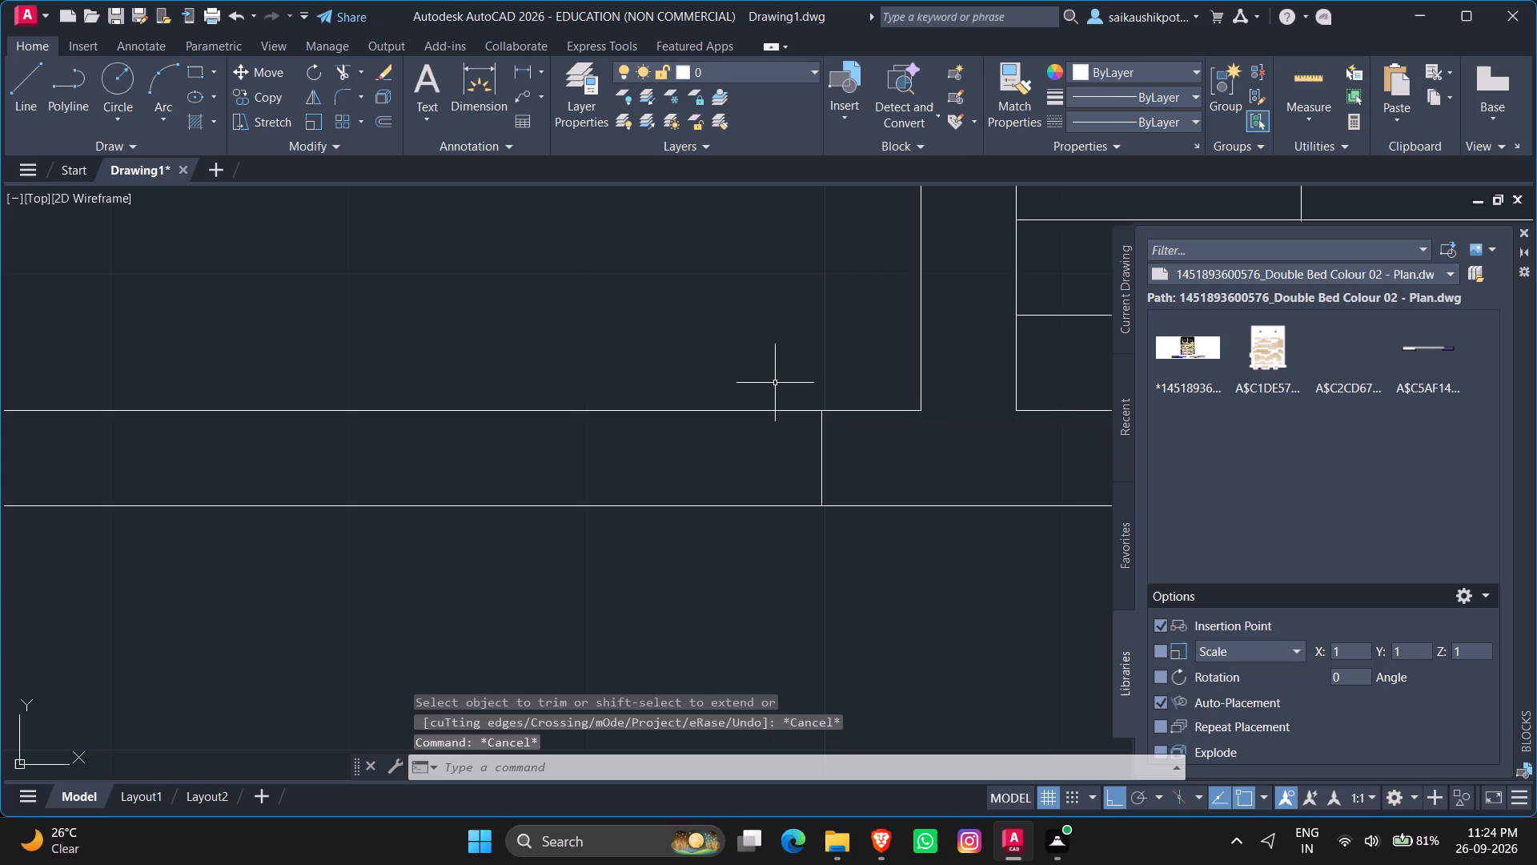
Offset the short line in the toilet's lower wall by 2' along the wall, away from the stair-side corner.
key("o")
key("Return")
type("2'")
key("Return")
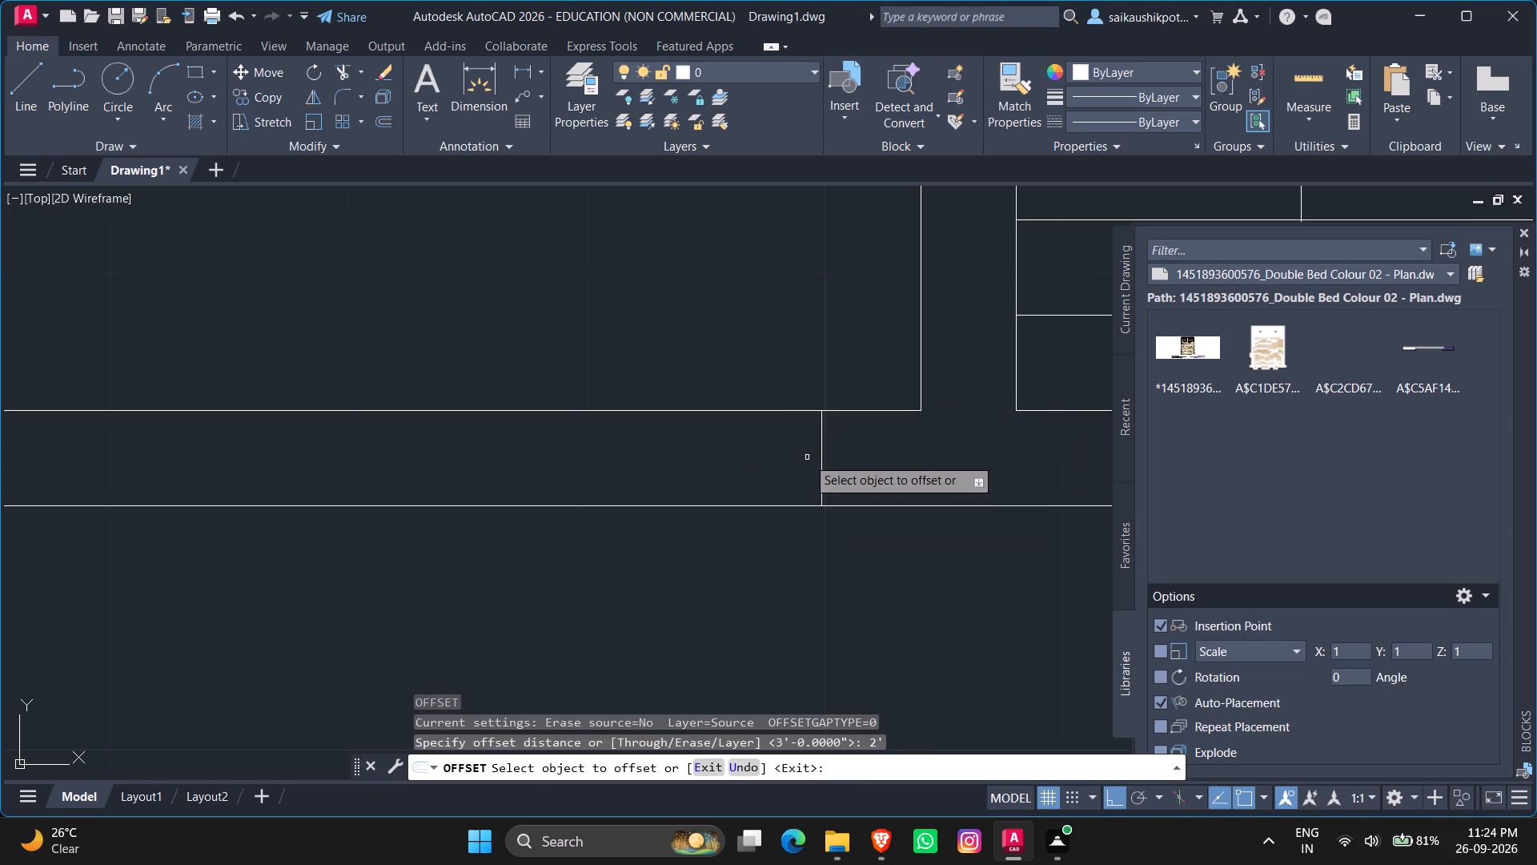
left_click(823, 449)
left_click(575, 469)
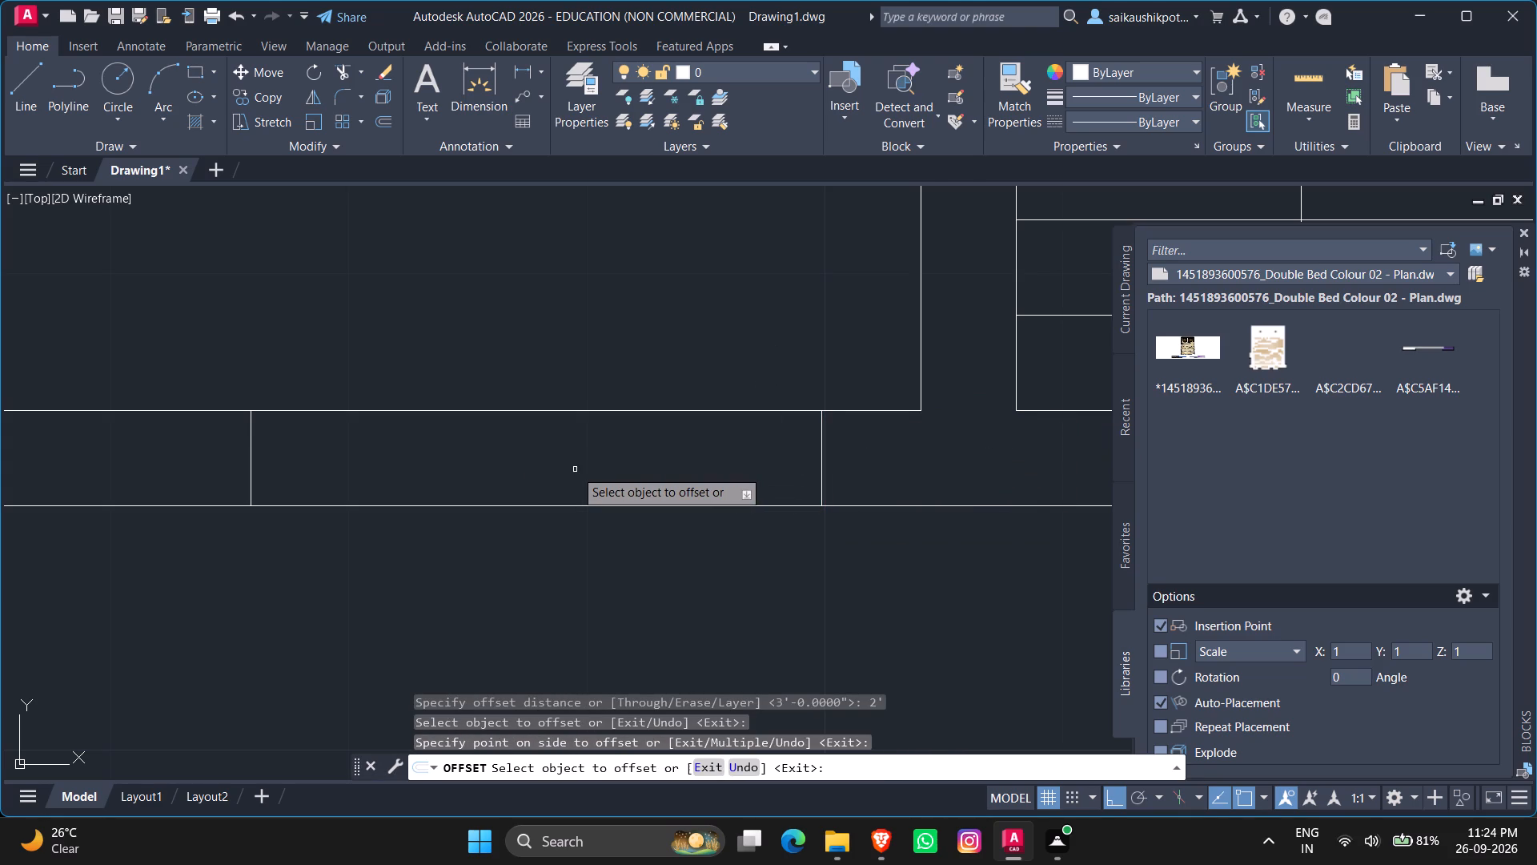
key("Escape")
key("Escape")
Trim both toilet wall lines between the two short vertical lines to open a 2' doorway.
type("TR")
key("Return")
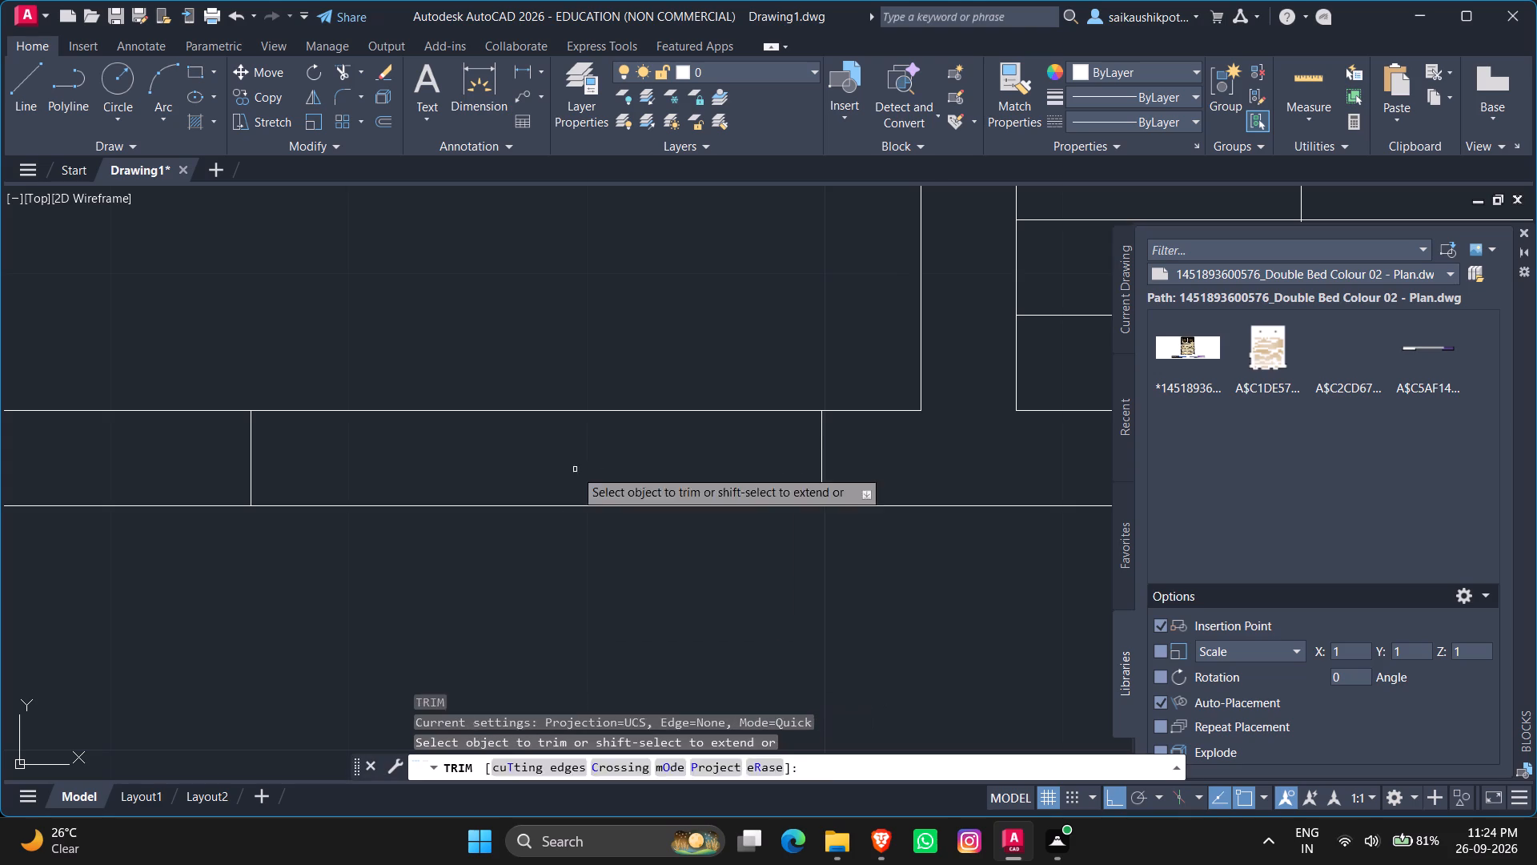
key("Return")
left_click_drag(579, 365, 576, 380)
left_click(583, 513)
key("Escape")
key("Escape")
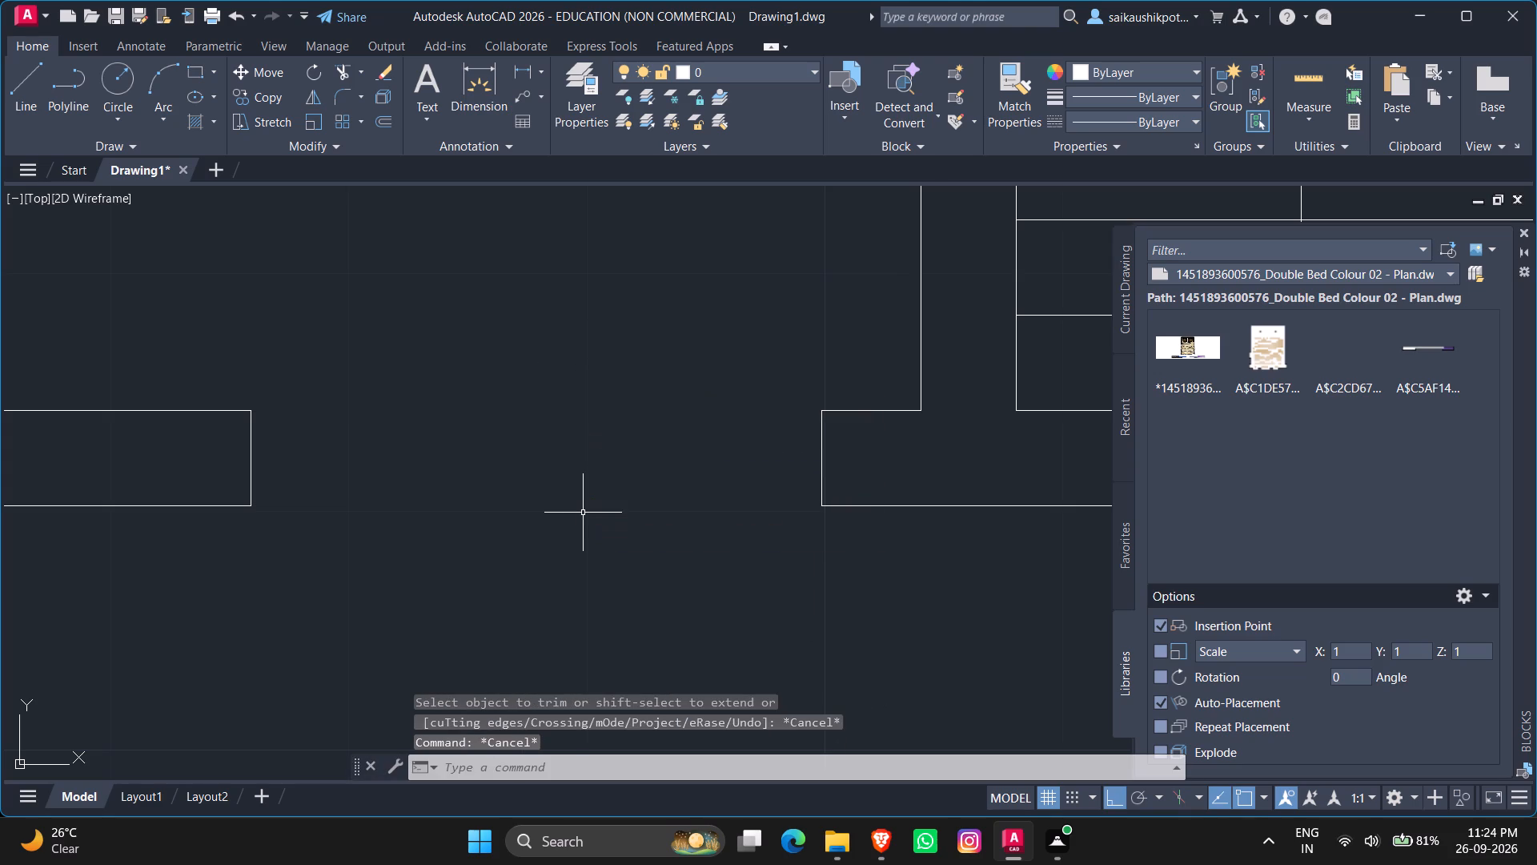
Draw a closed 2' by 2" door leaf standing upright from the toilet doorway's stair-side jamb.
key("l")
key("Return")
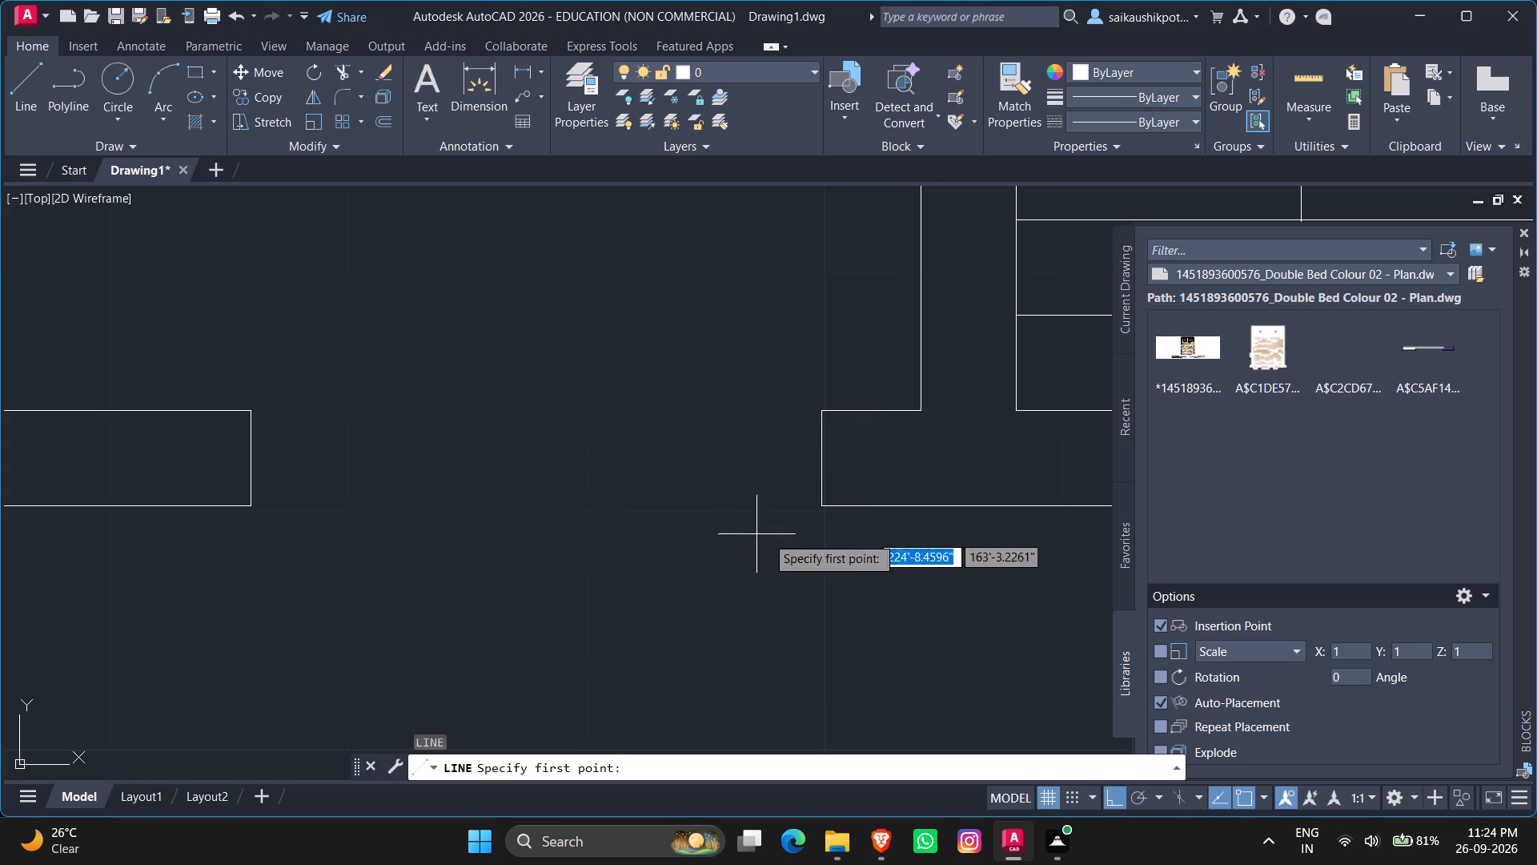
left_click(821, 509)
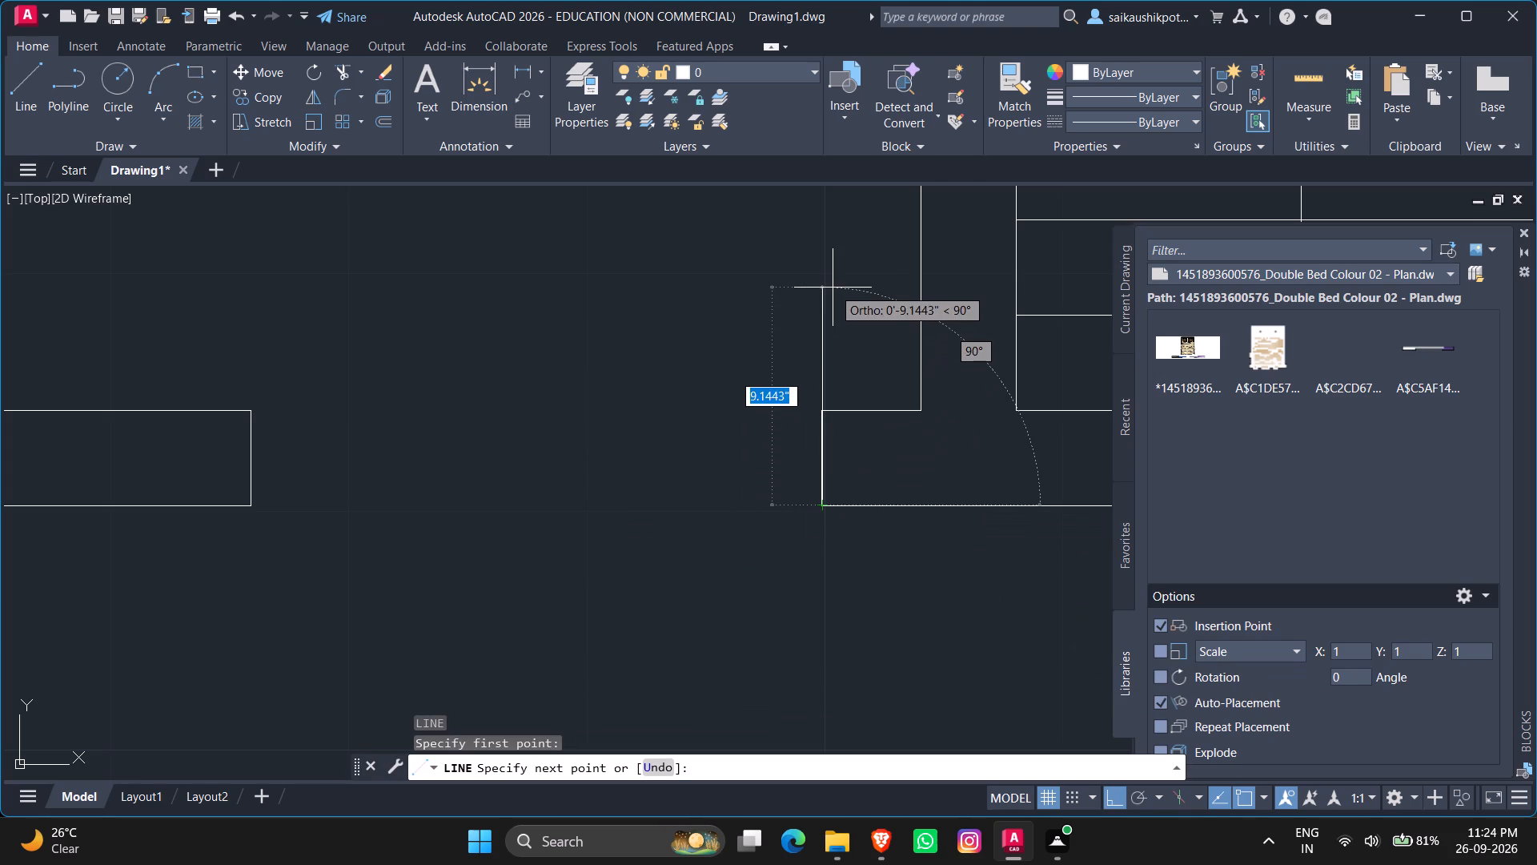
type("2'")
key("Return")
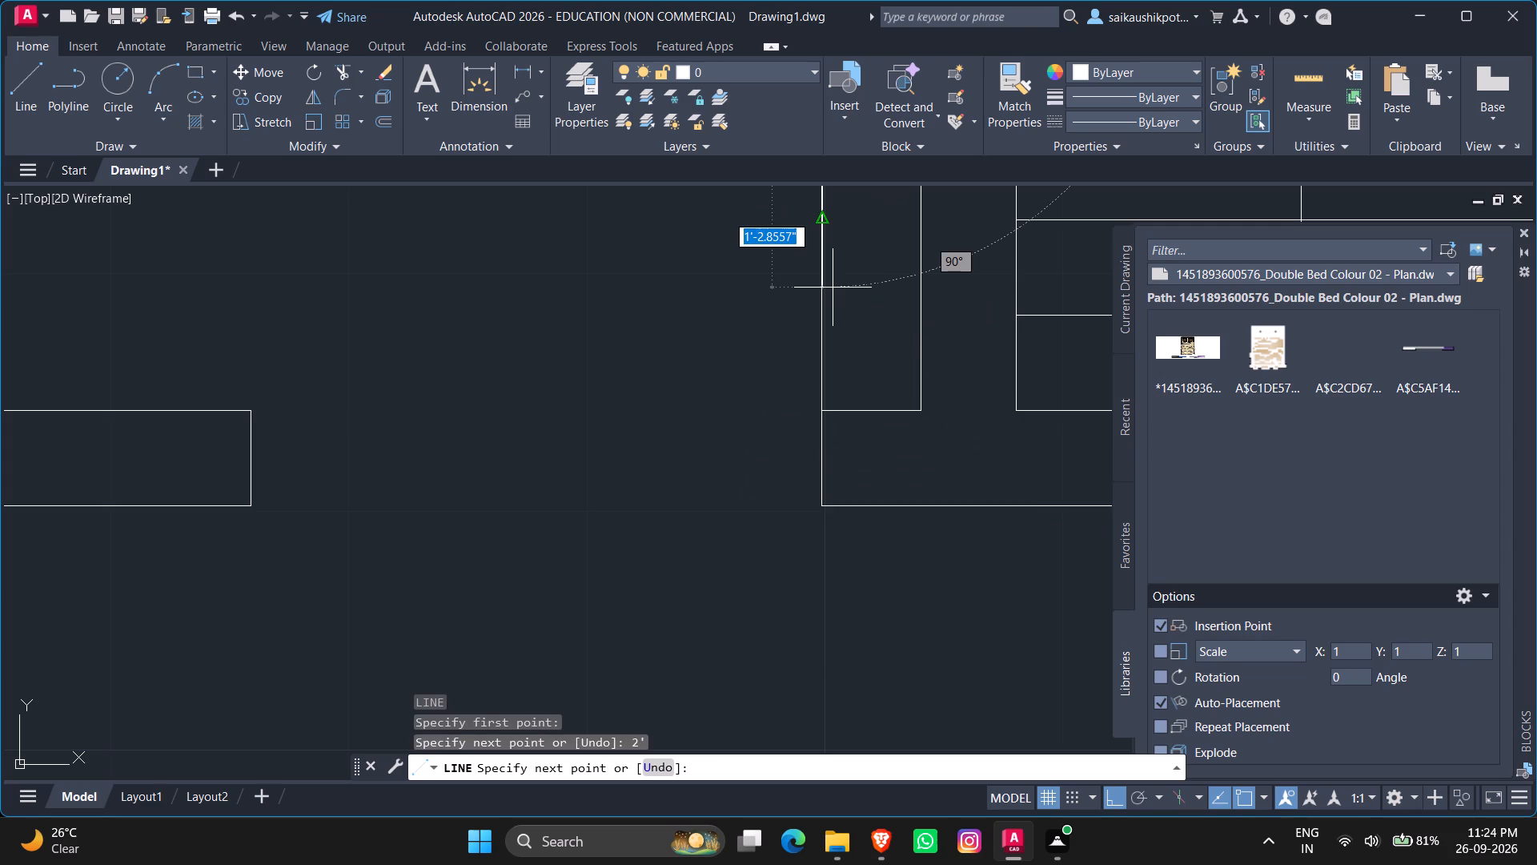
scroll(824, 304, "down", 3)
type("2\"")
key("Return")
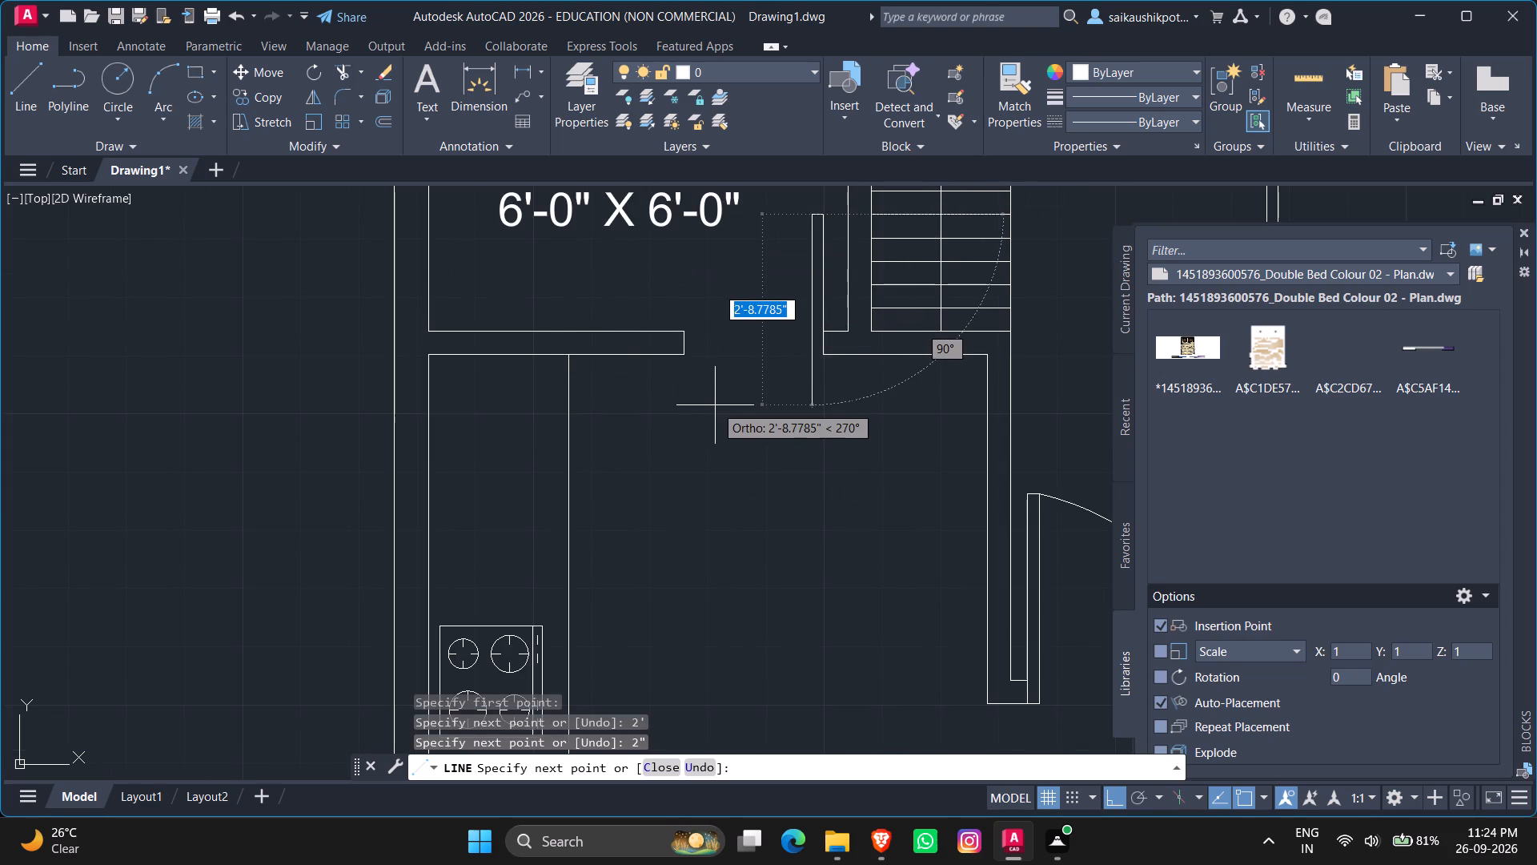
type("2'")
key("Return")
scroll(876, 361, "up", 3)
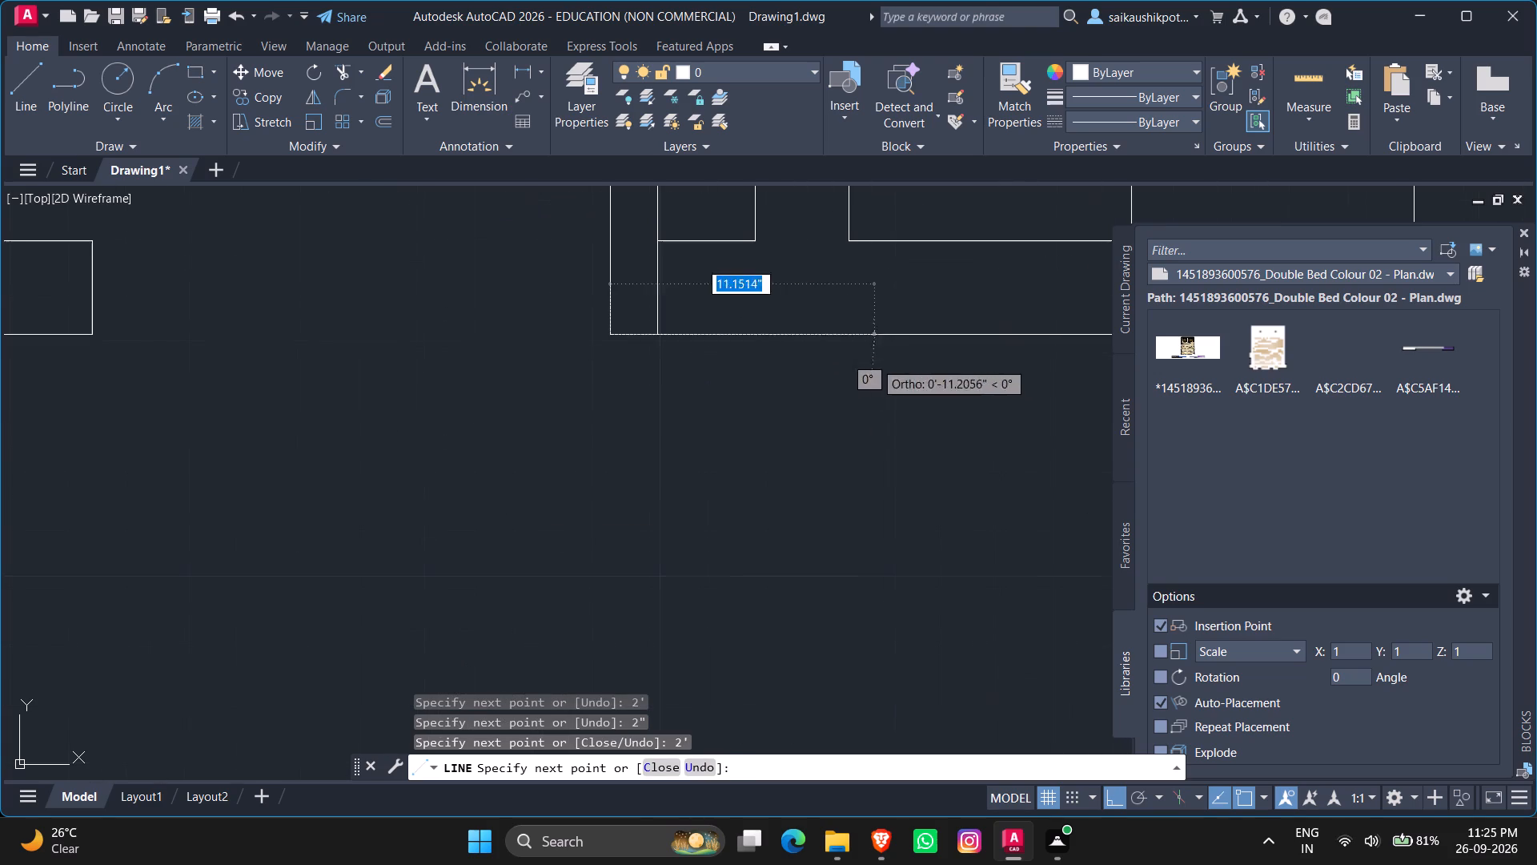
left_click(655, 334)
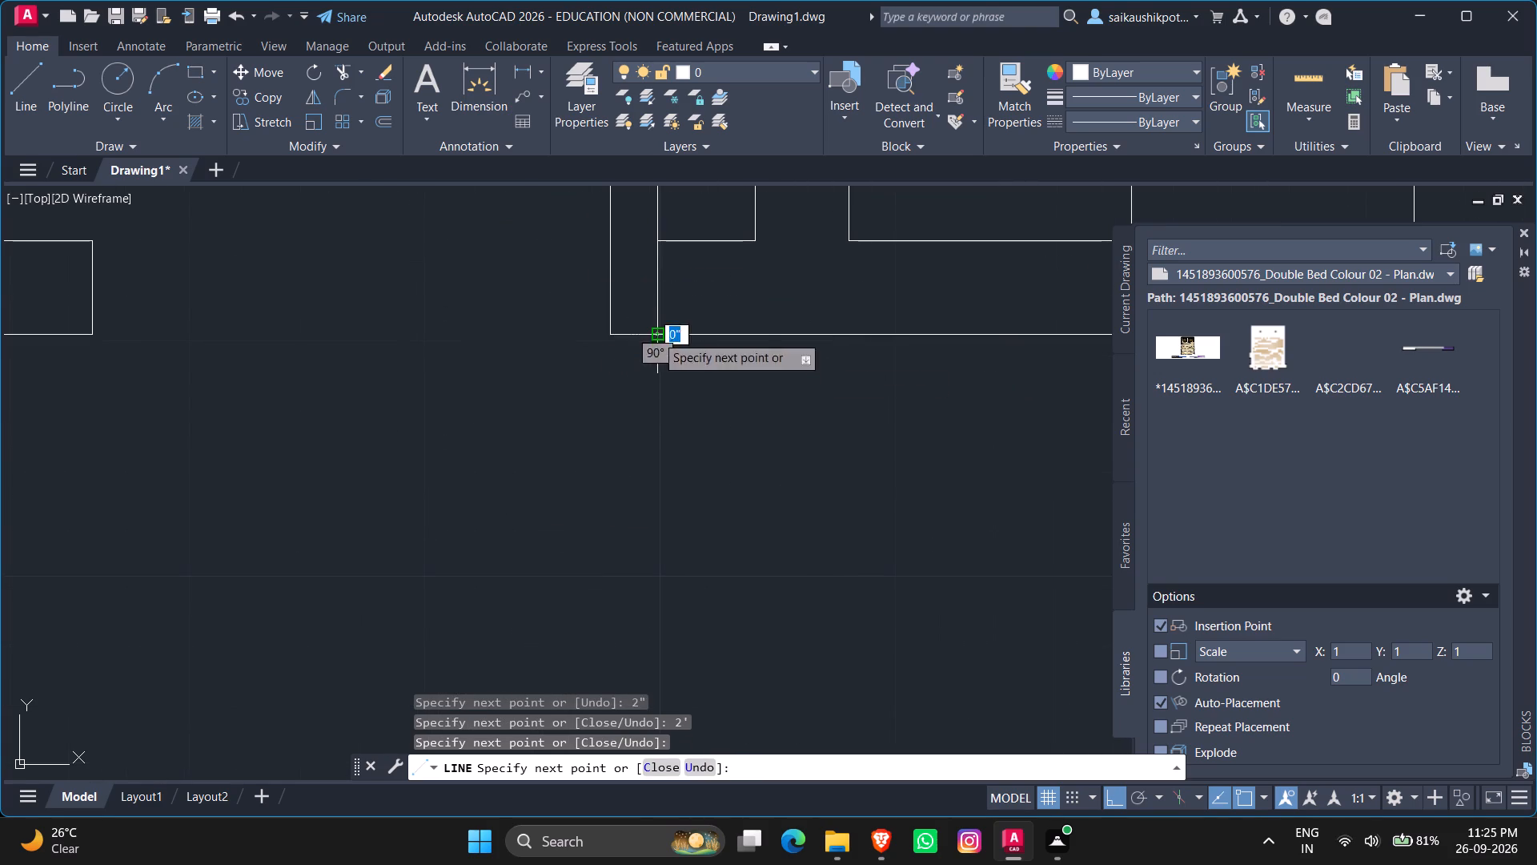
key("Escape")
scroll(651, 452, "down", 3)
key("Escape")
Draw the toilet door's swing arc from the opposite jamb's inner corner to the top of the door leaf.
scroll(644, 477, "down", 1)
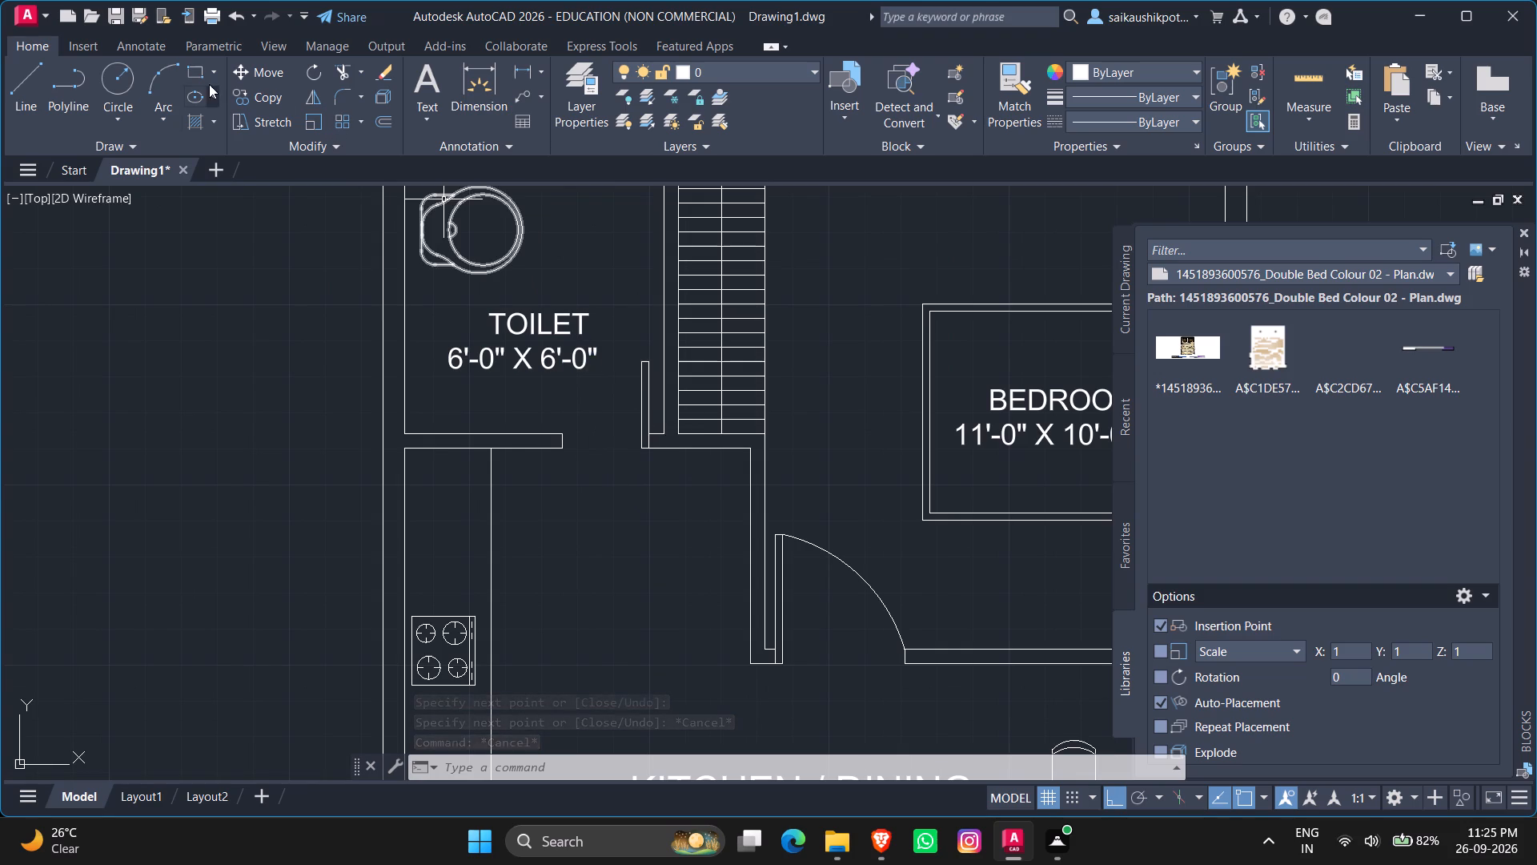
left_click(167, 78)
key("F8")
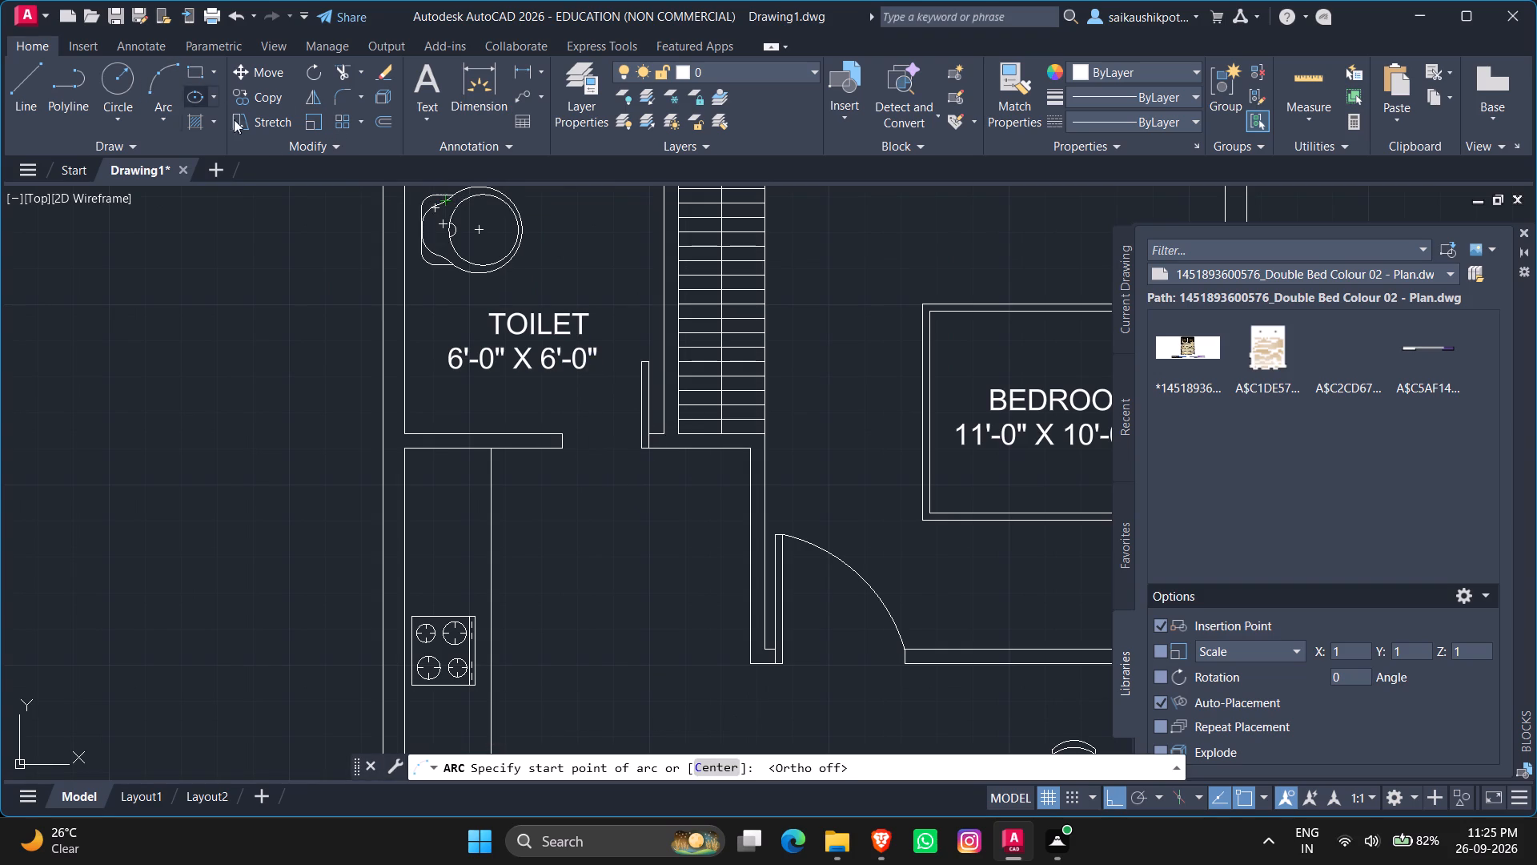
scroll(644, 382, "up", 2)
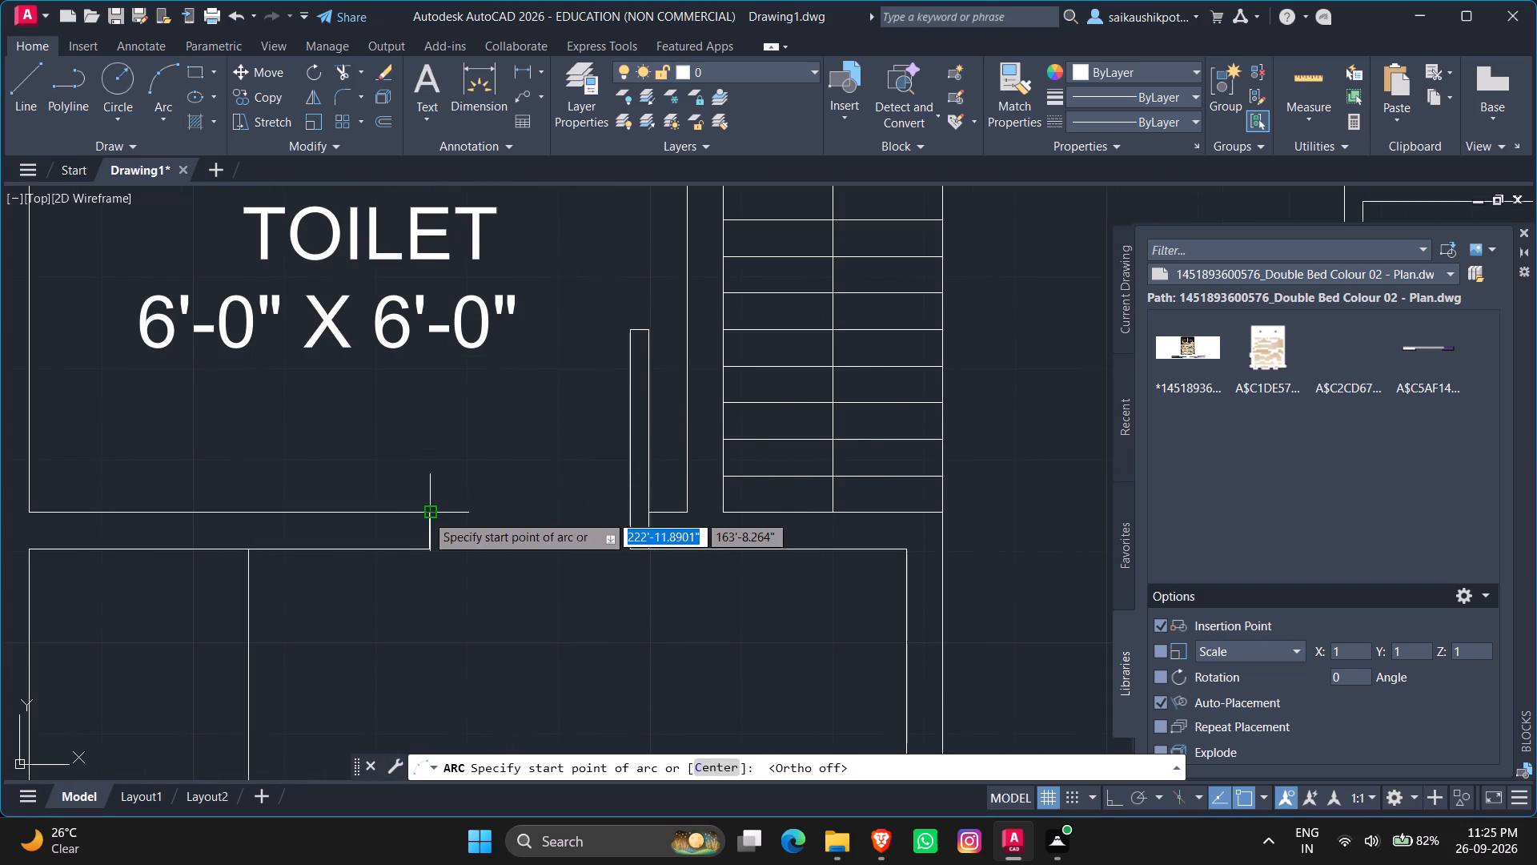
left_click(426, 514)
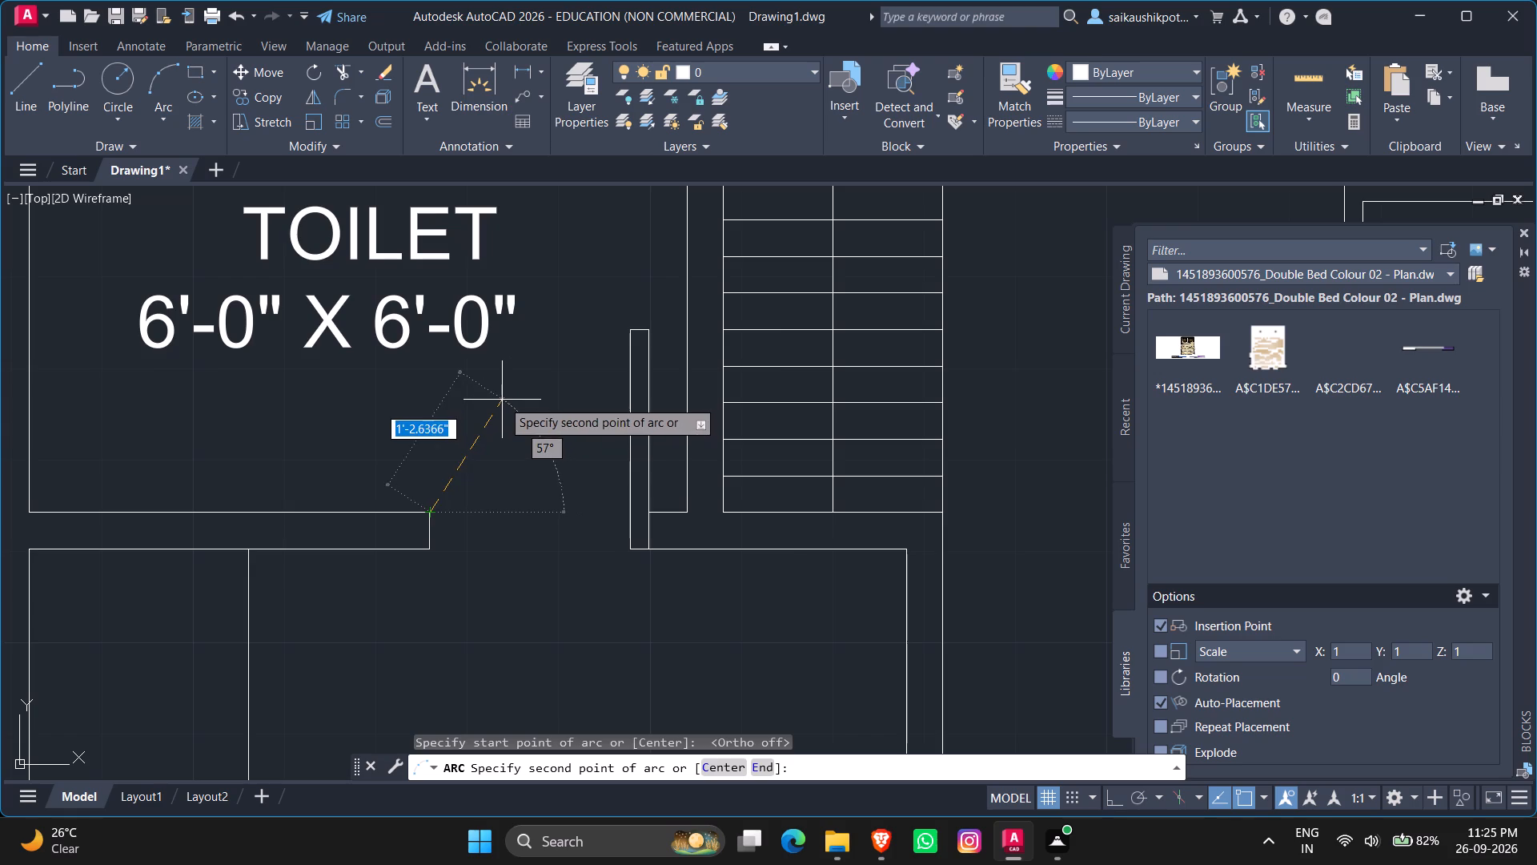
left_click(502, 400)
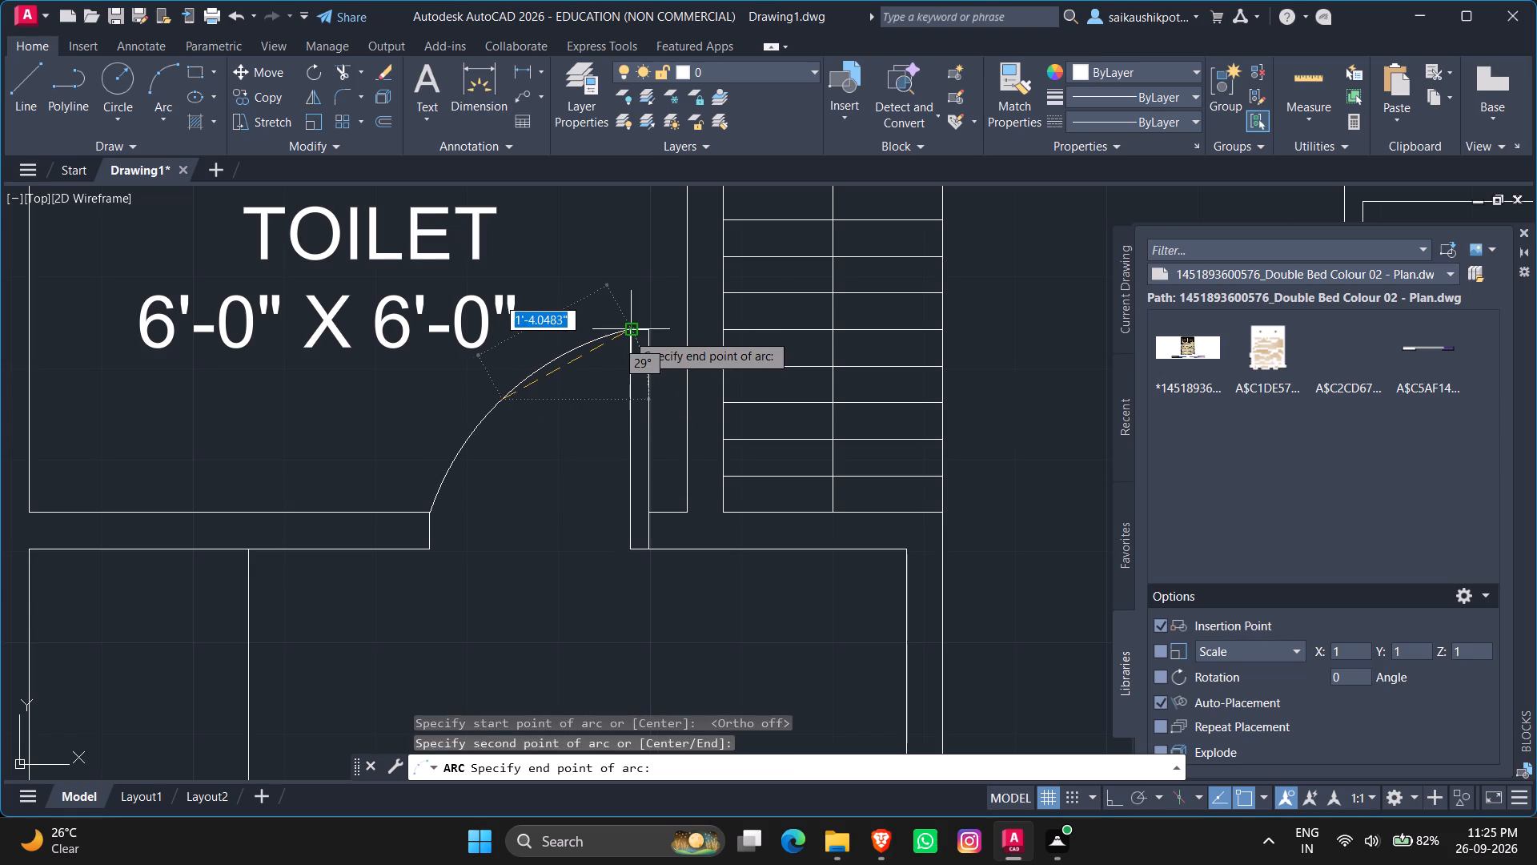
left_click(627, 333)
key("Escape")
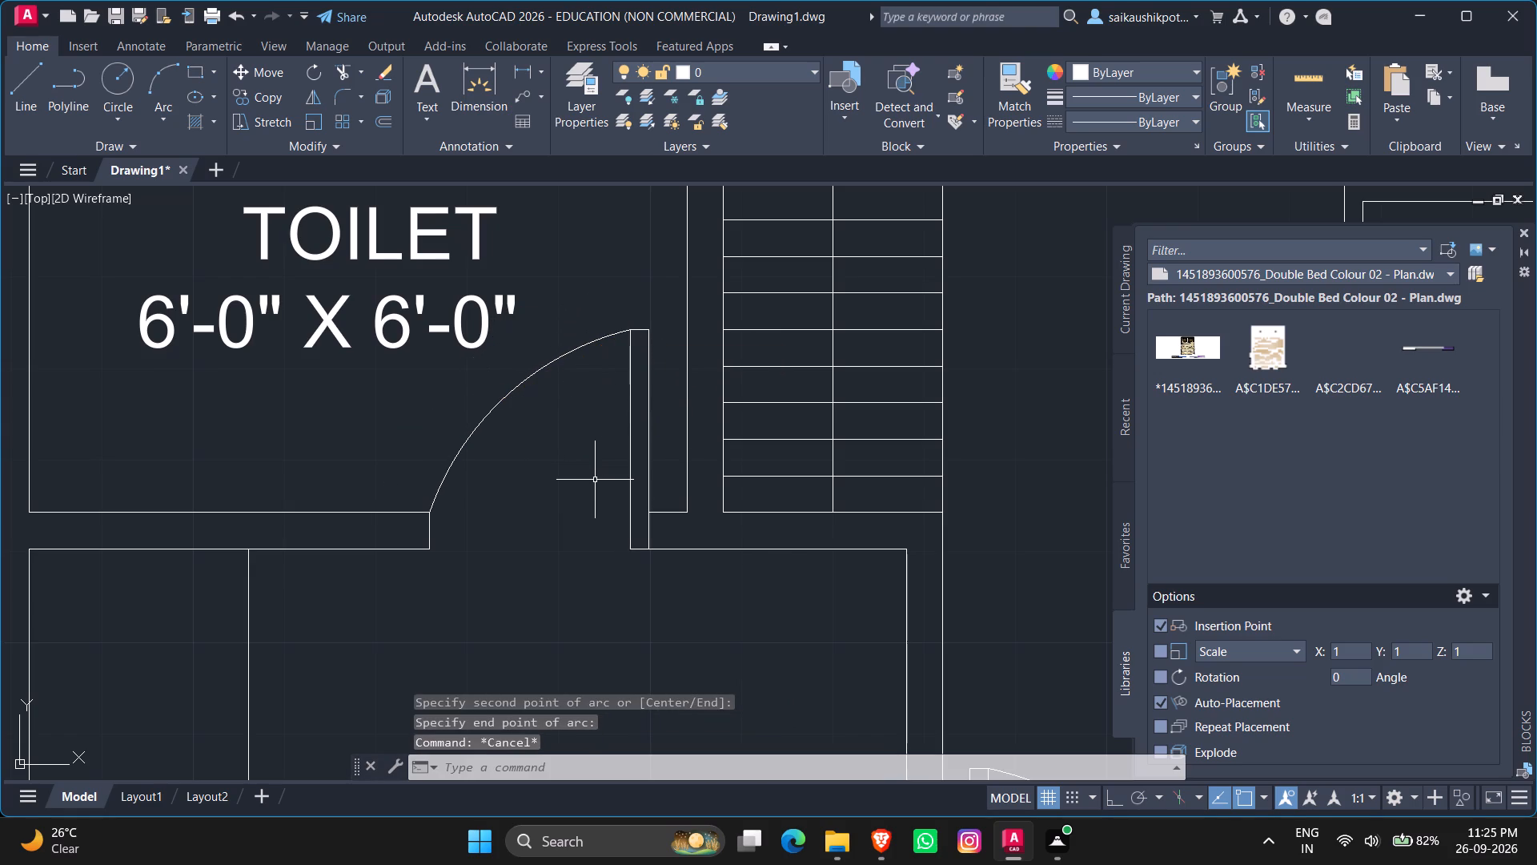
Draw a vertical line about 1'-1" long across the lower outer wall of the unfurnished living room, near the plan's outer corner.
scroll(595, 480, "down", 2)
scroll(659, 473, "up", 2)
scroll(659, 473, "down", 5)
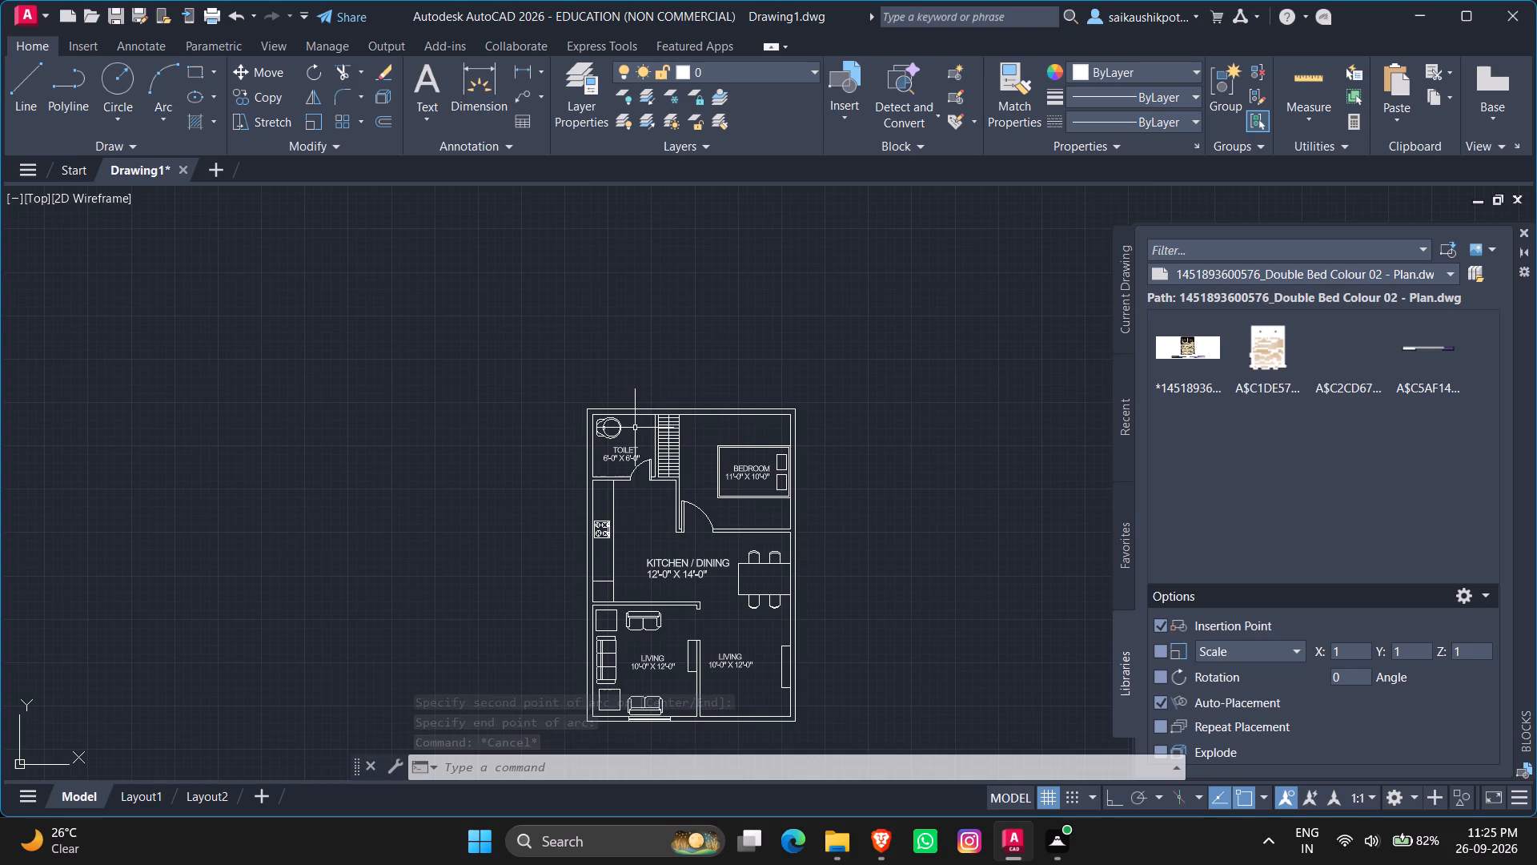
scroll(809, 505, "down", 2)
scroll(780, 603, "up", 2)
scroll(801, 521, "up", 2)
scroll(821, 614, "up", 1)
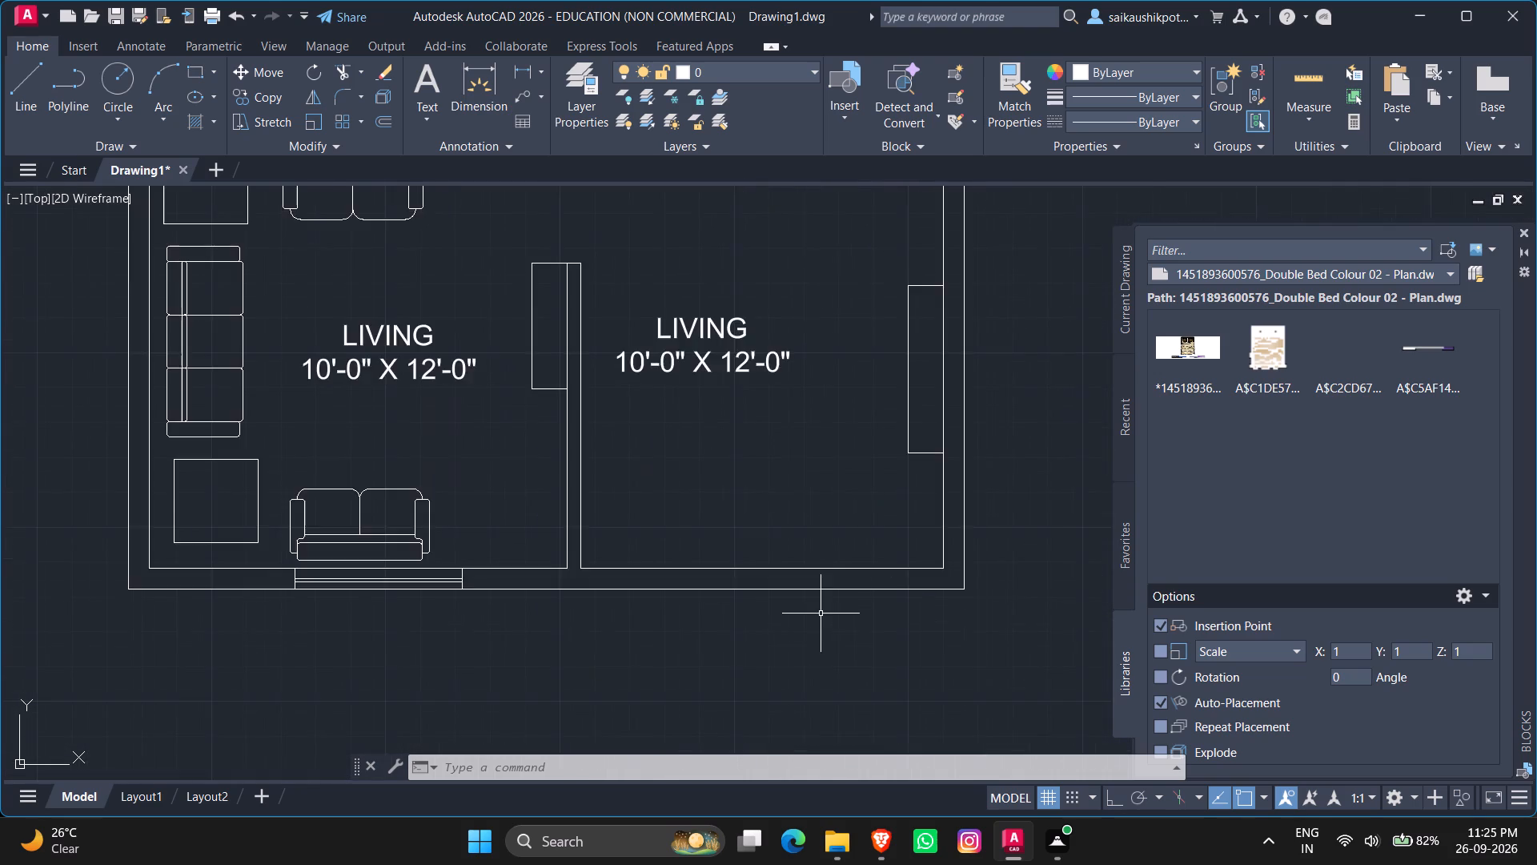
scroll(846, 596, "up", 1)
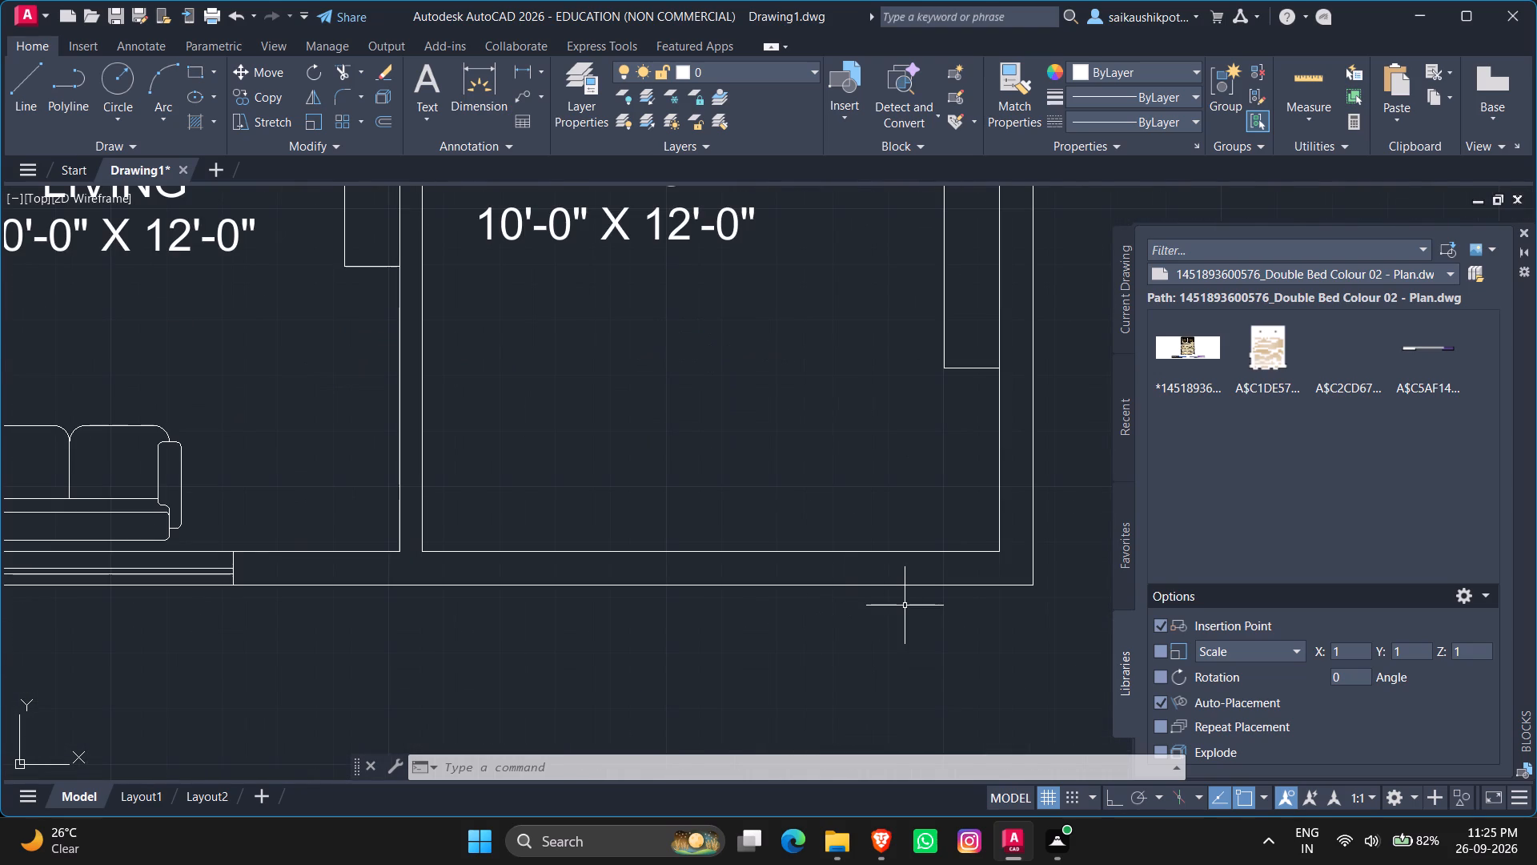
key("l")
key("Return")
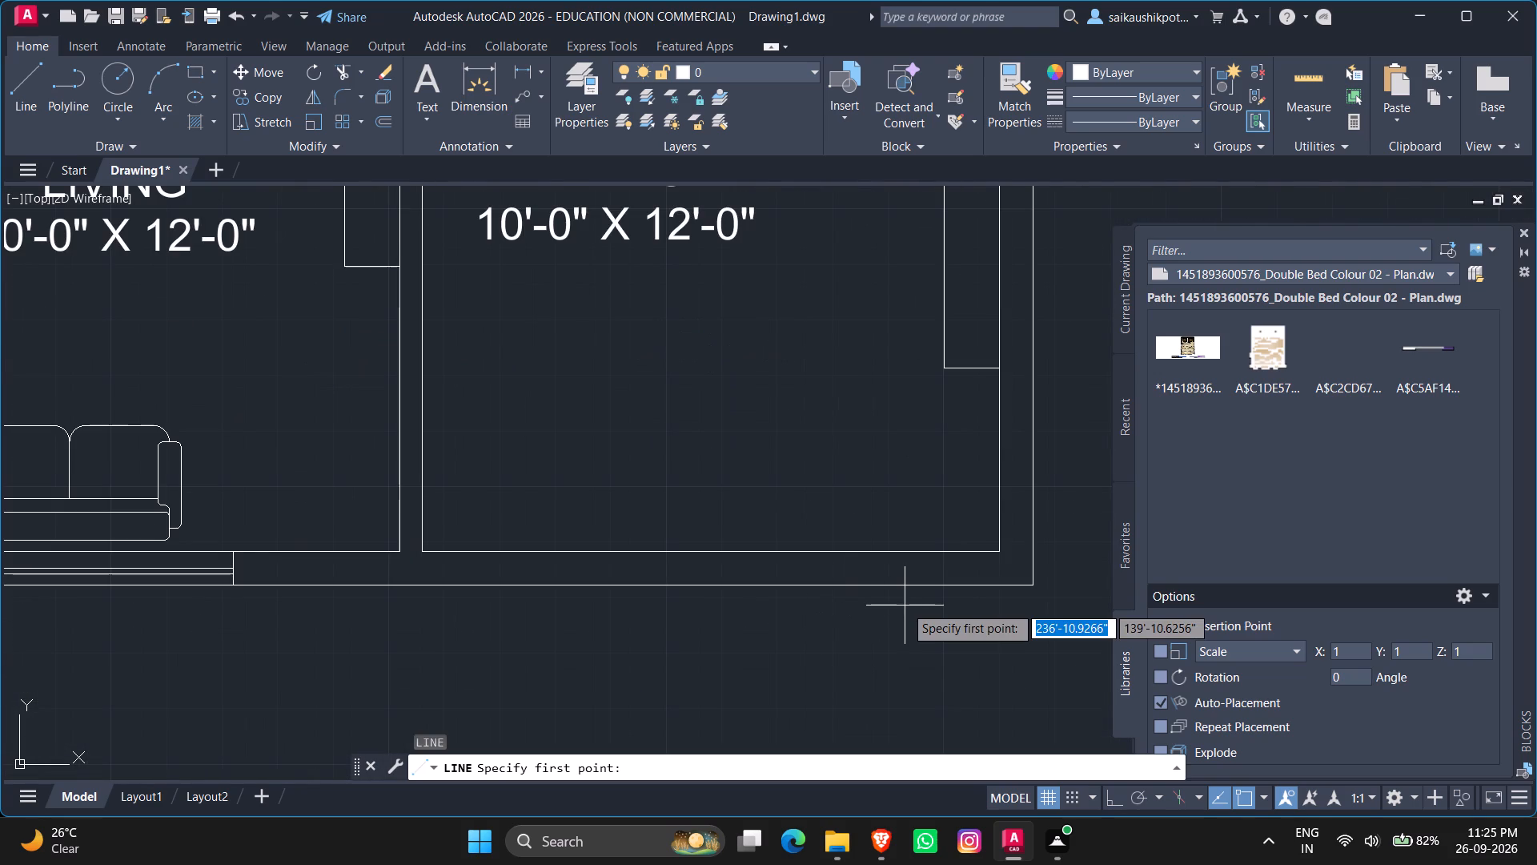
key("F8")
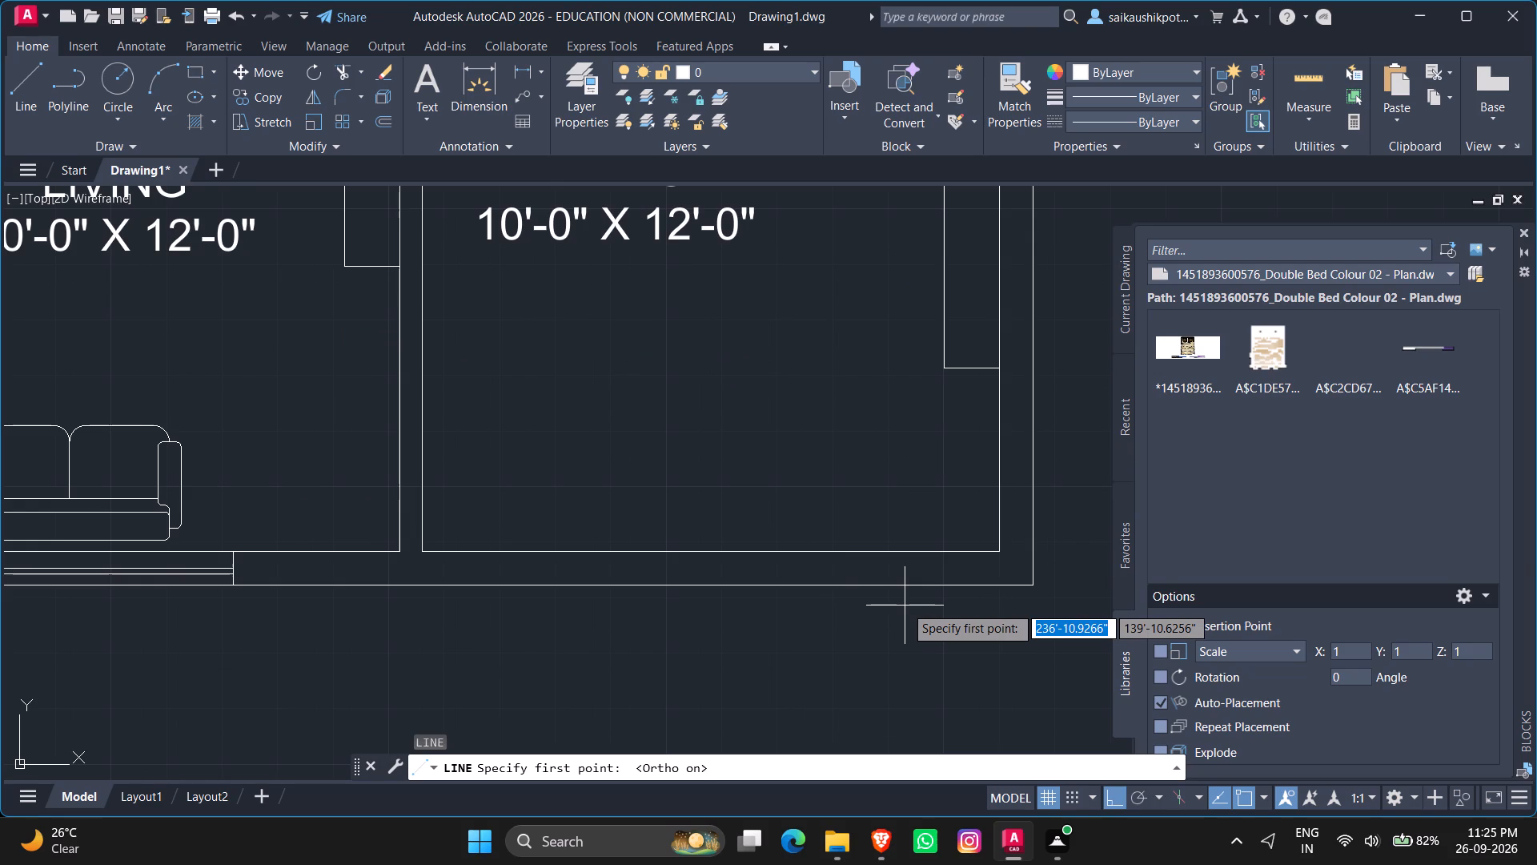
scroll(938, 553, "up", 1)
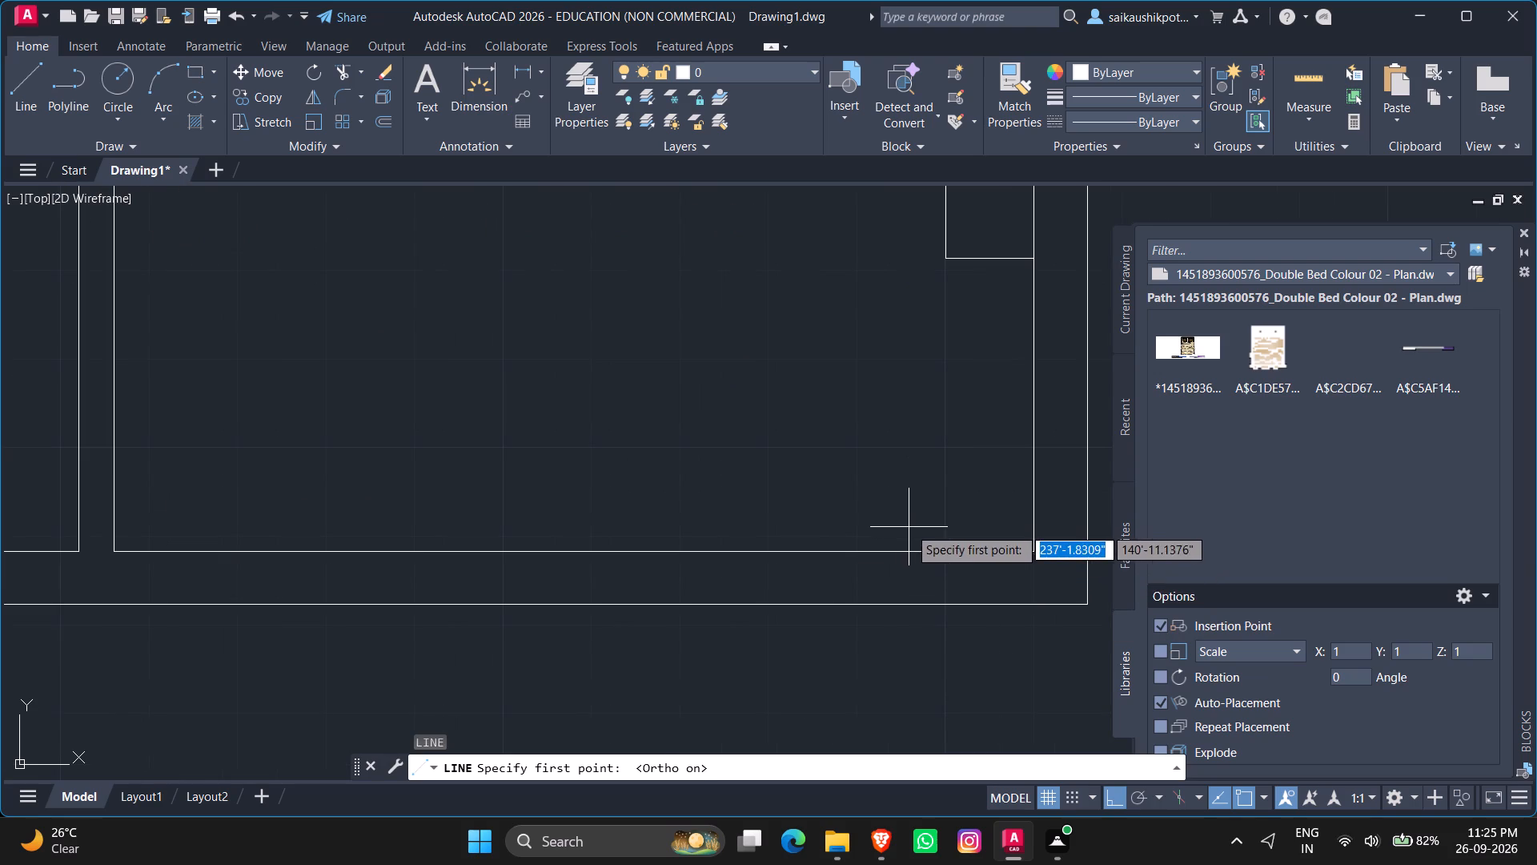
left_click(909, 527)
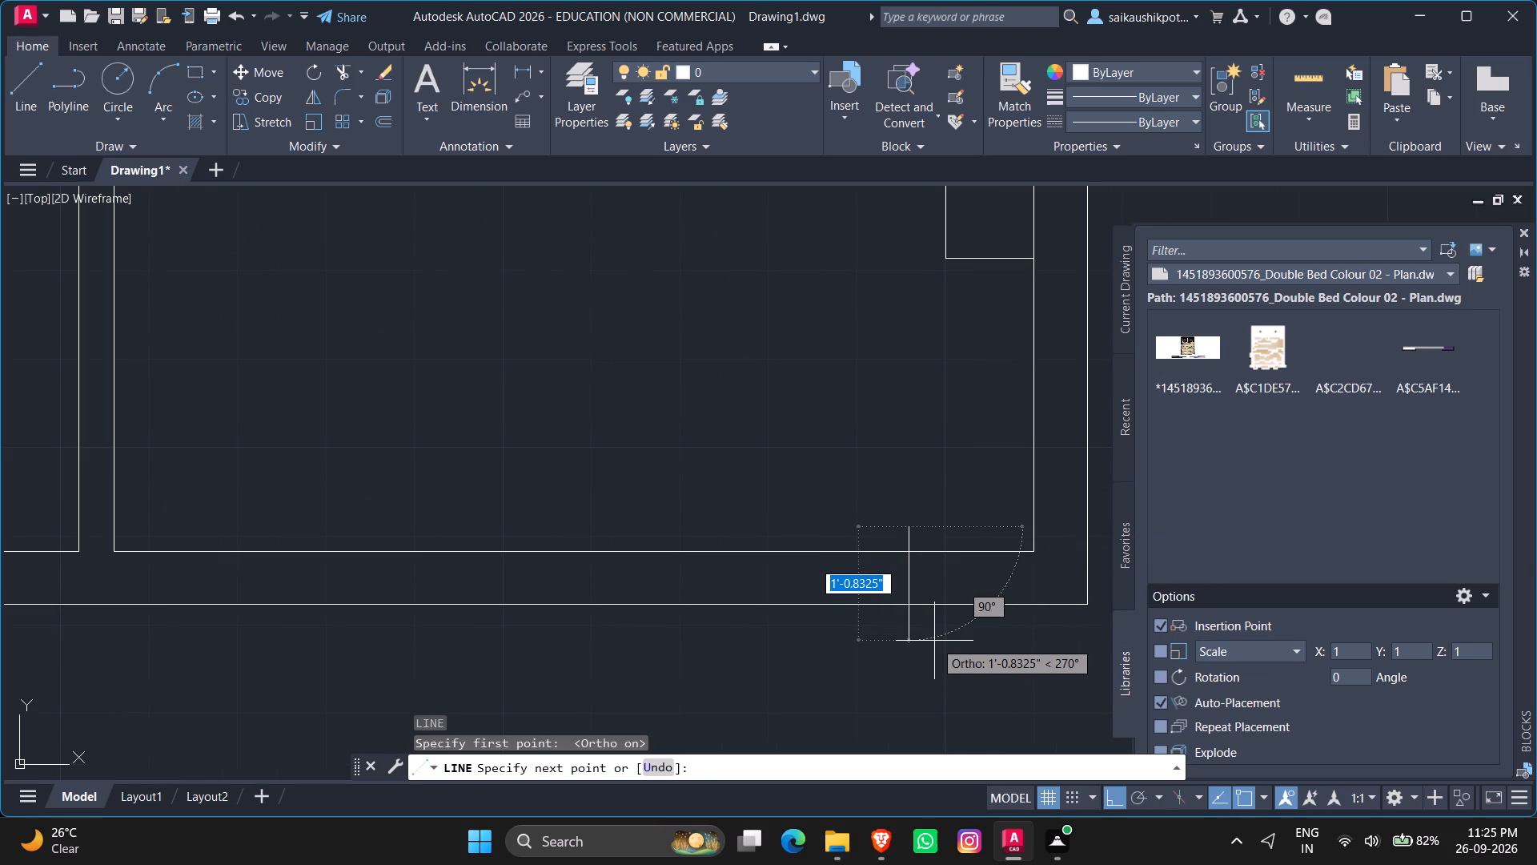
left_click(934, 641)
key("Escape")
Trim both overhanging ends of the vertical line so it spans only the wall's thickness.
type("TR")
key("Return")
key("Return")
left_click(916, 634)
left_click(893, 635)
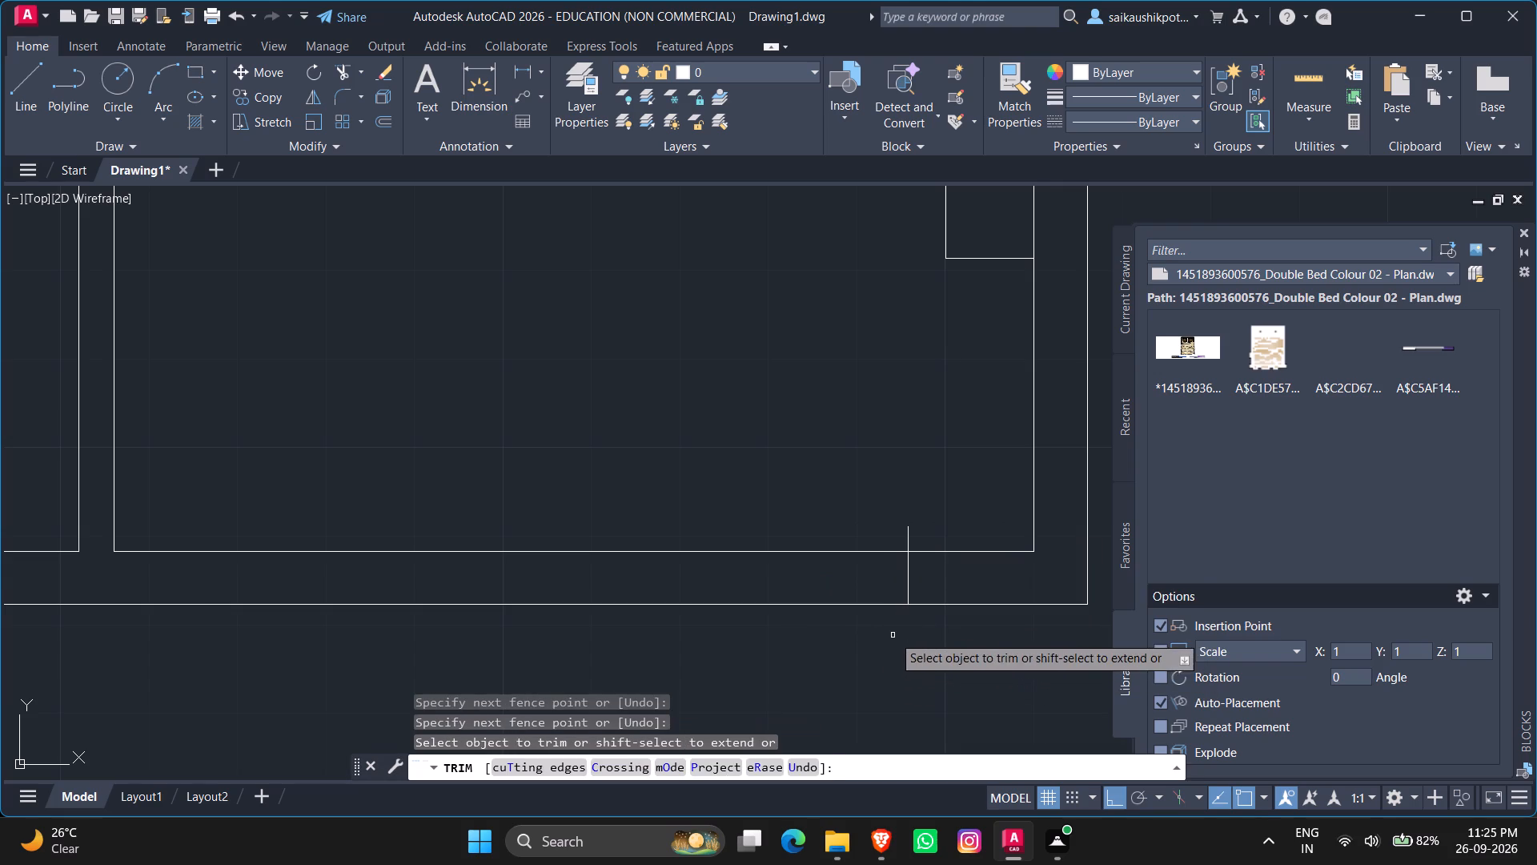
left_click(911, 533)
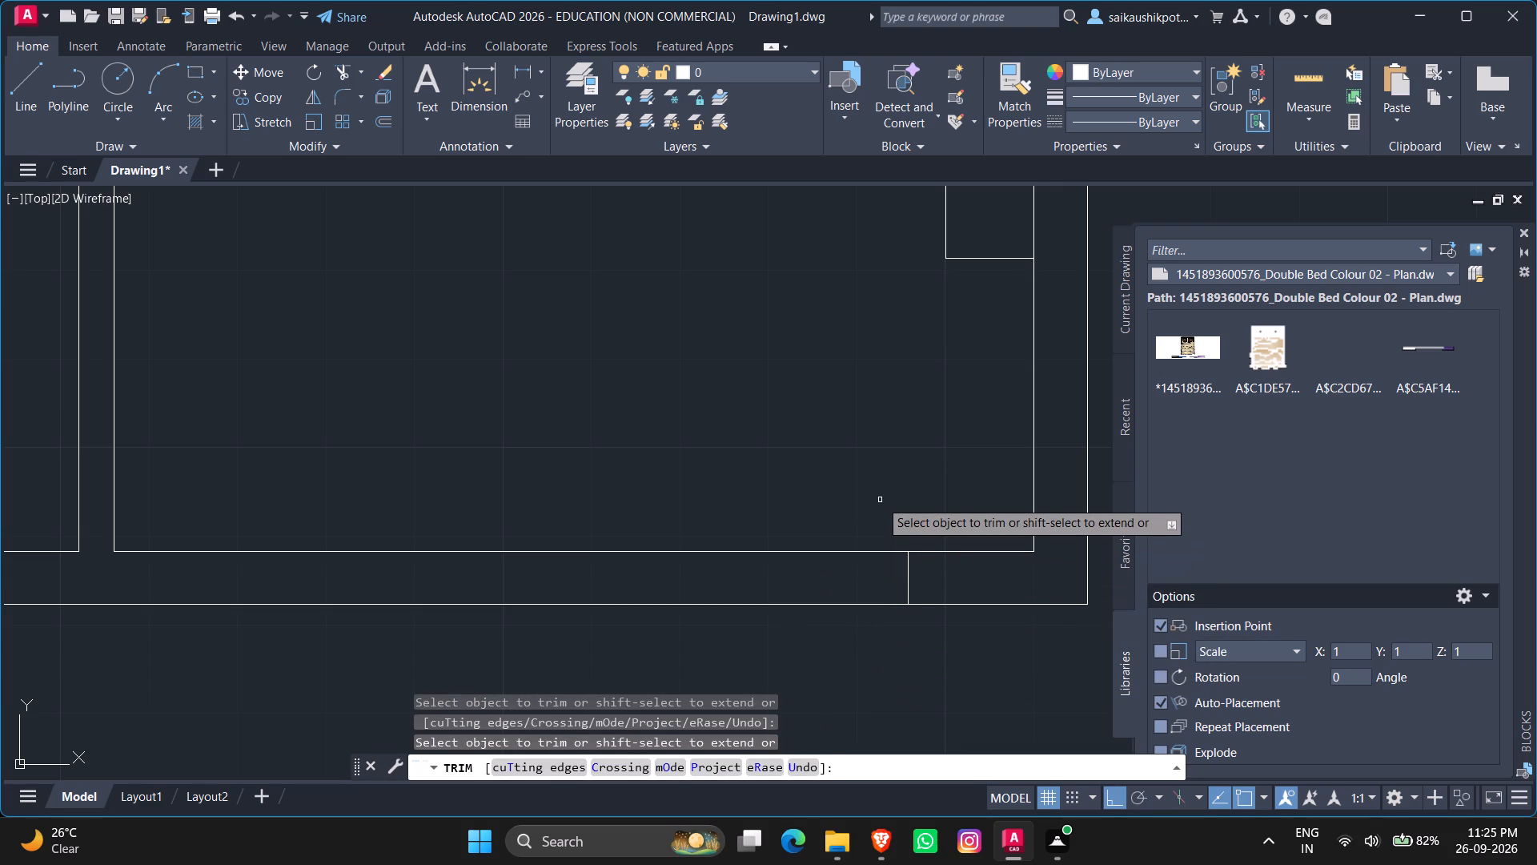
key("Escape")
key("Escape")
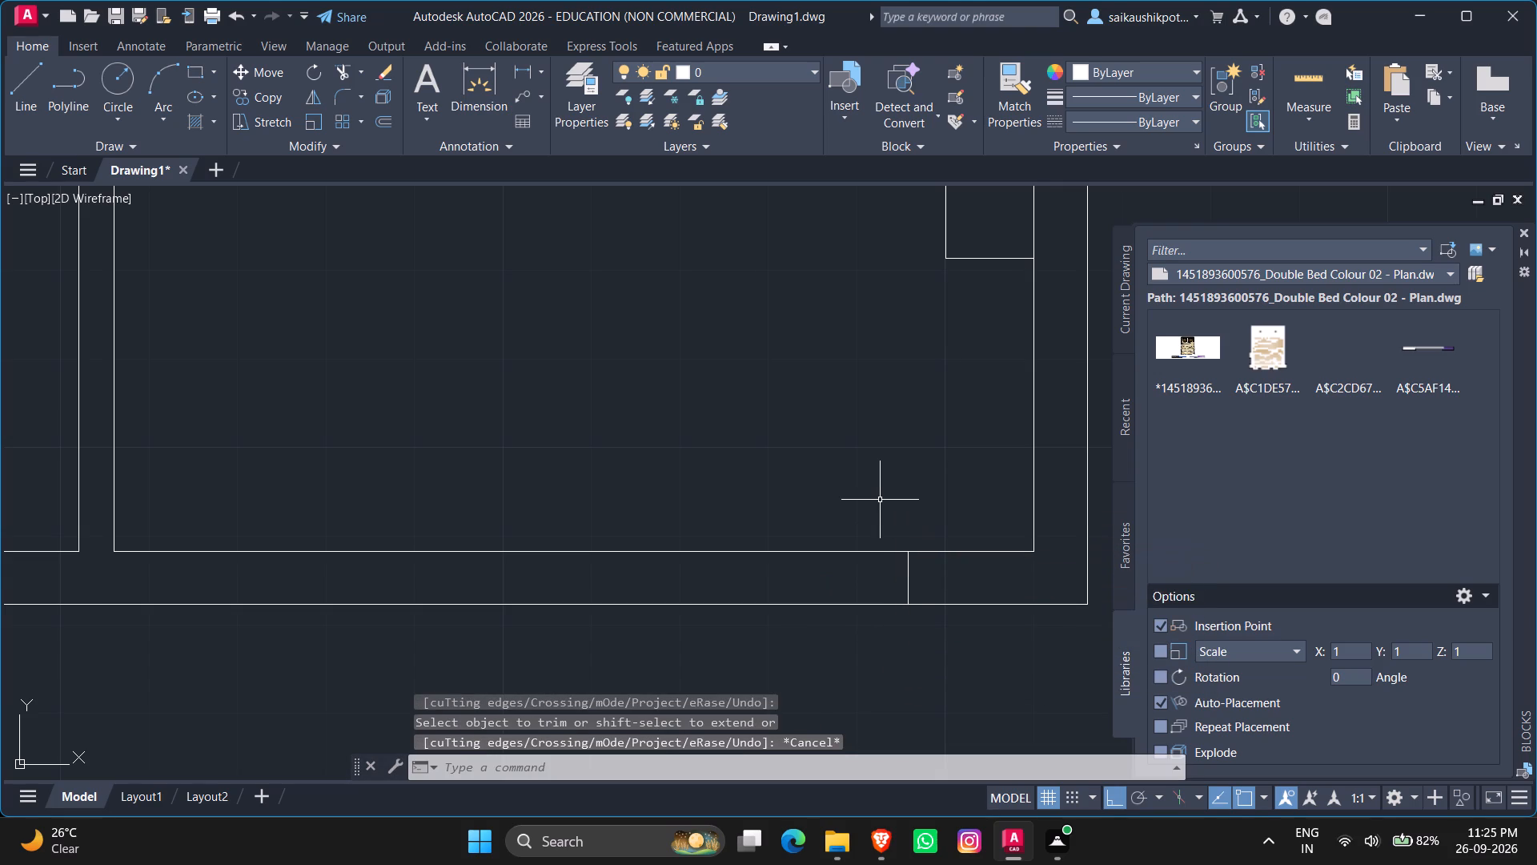
Offset the short line in the lower outer wall by 3' along the wall, away from the outer corner.
key("o")
key("Return")
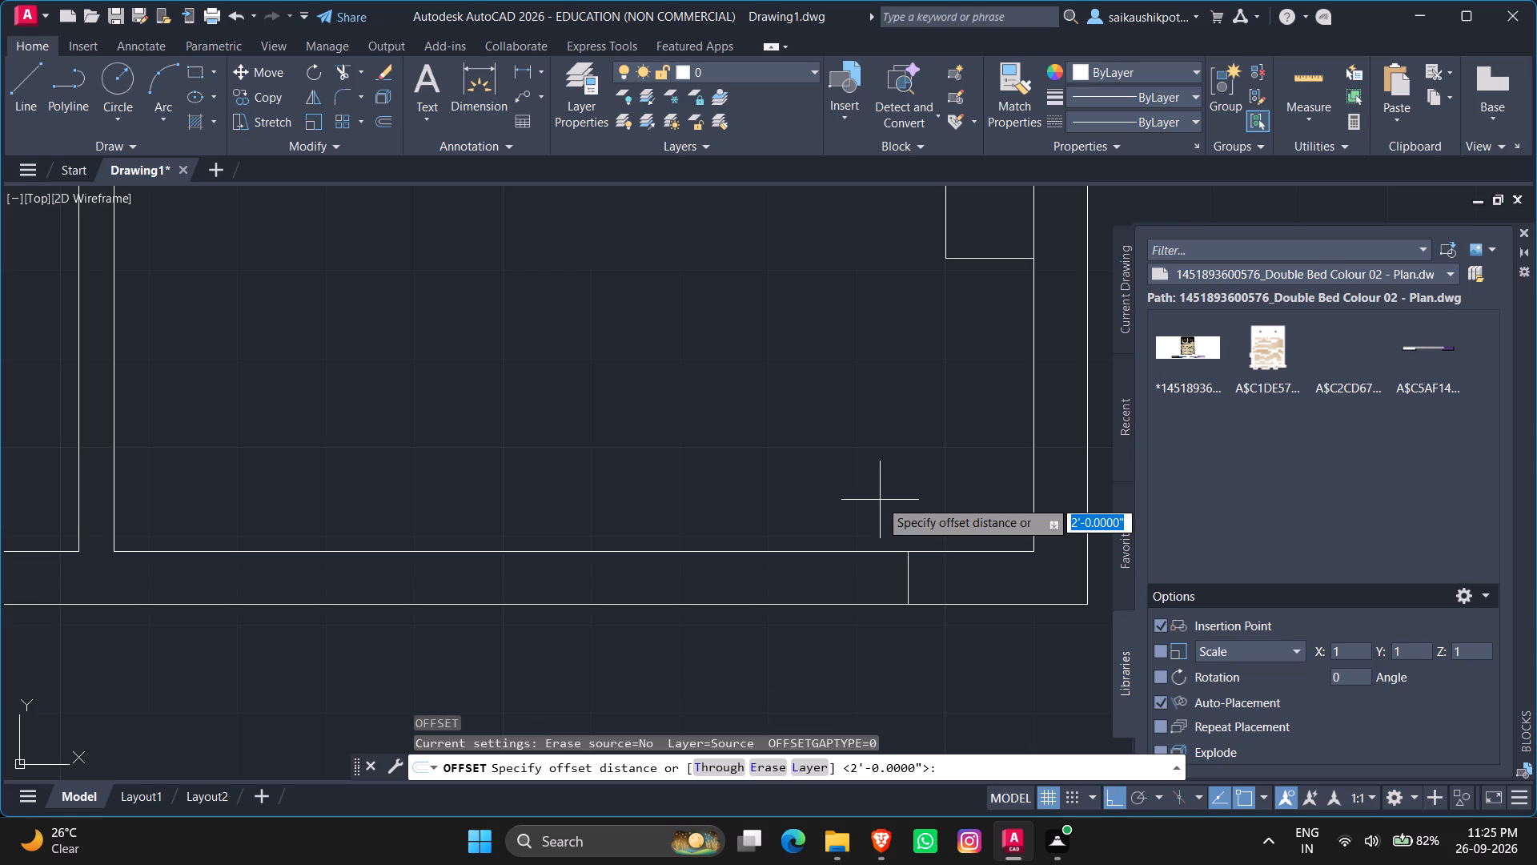
type("3'")
key("Return")
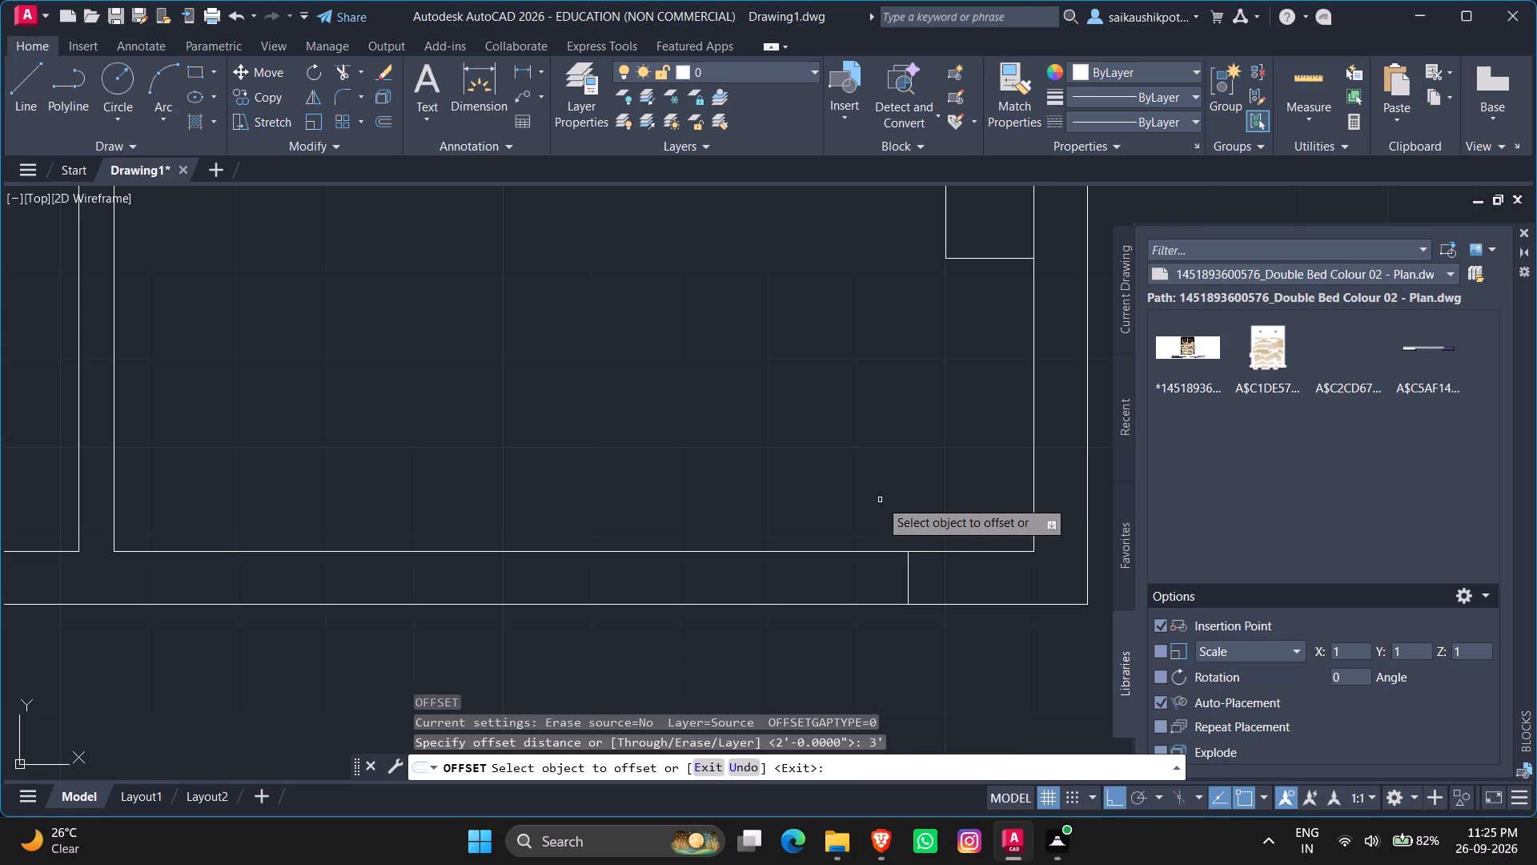
left_click(906, 582)
left_click(793, 607)
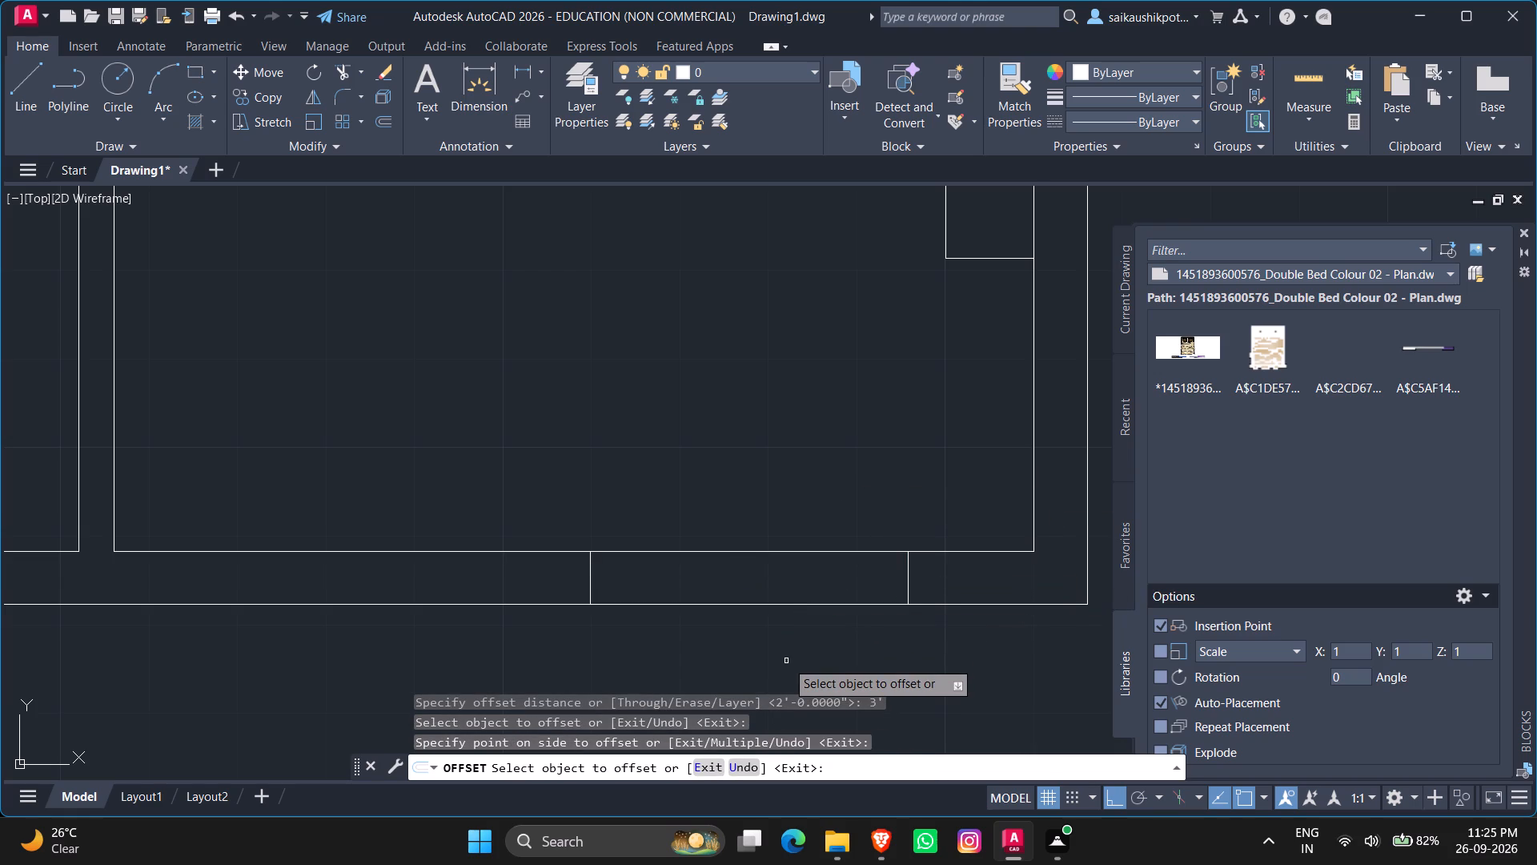
key("Escape")
key("Escape")
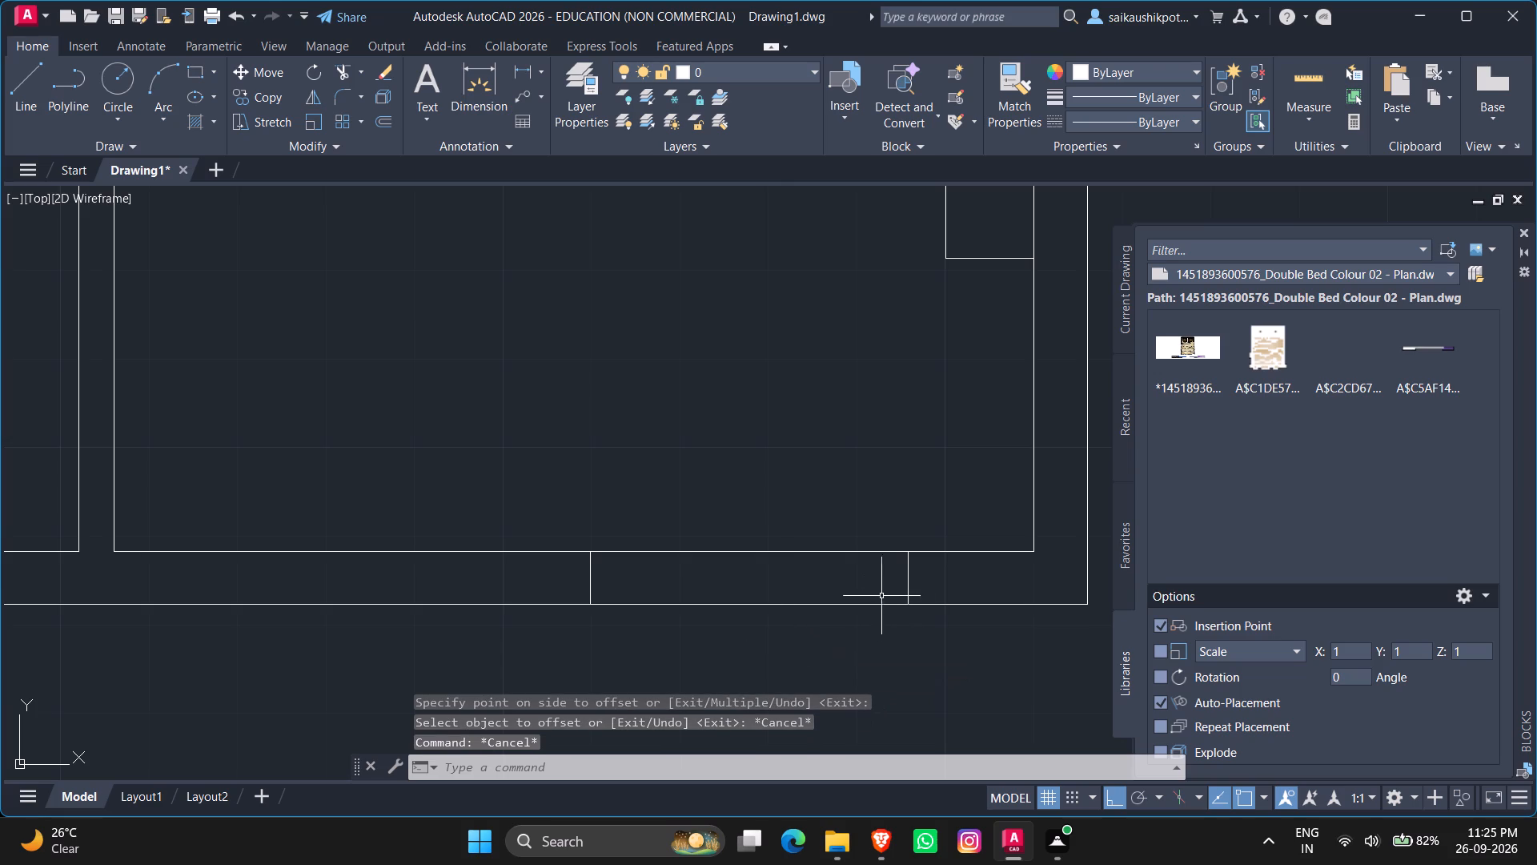
Move both short vertical lines together a short distance along the wall toward the plan's outer corner.
left_click_drag(936, 583, 923, 584)
left_click(493, 588)
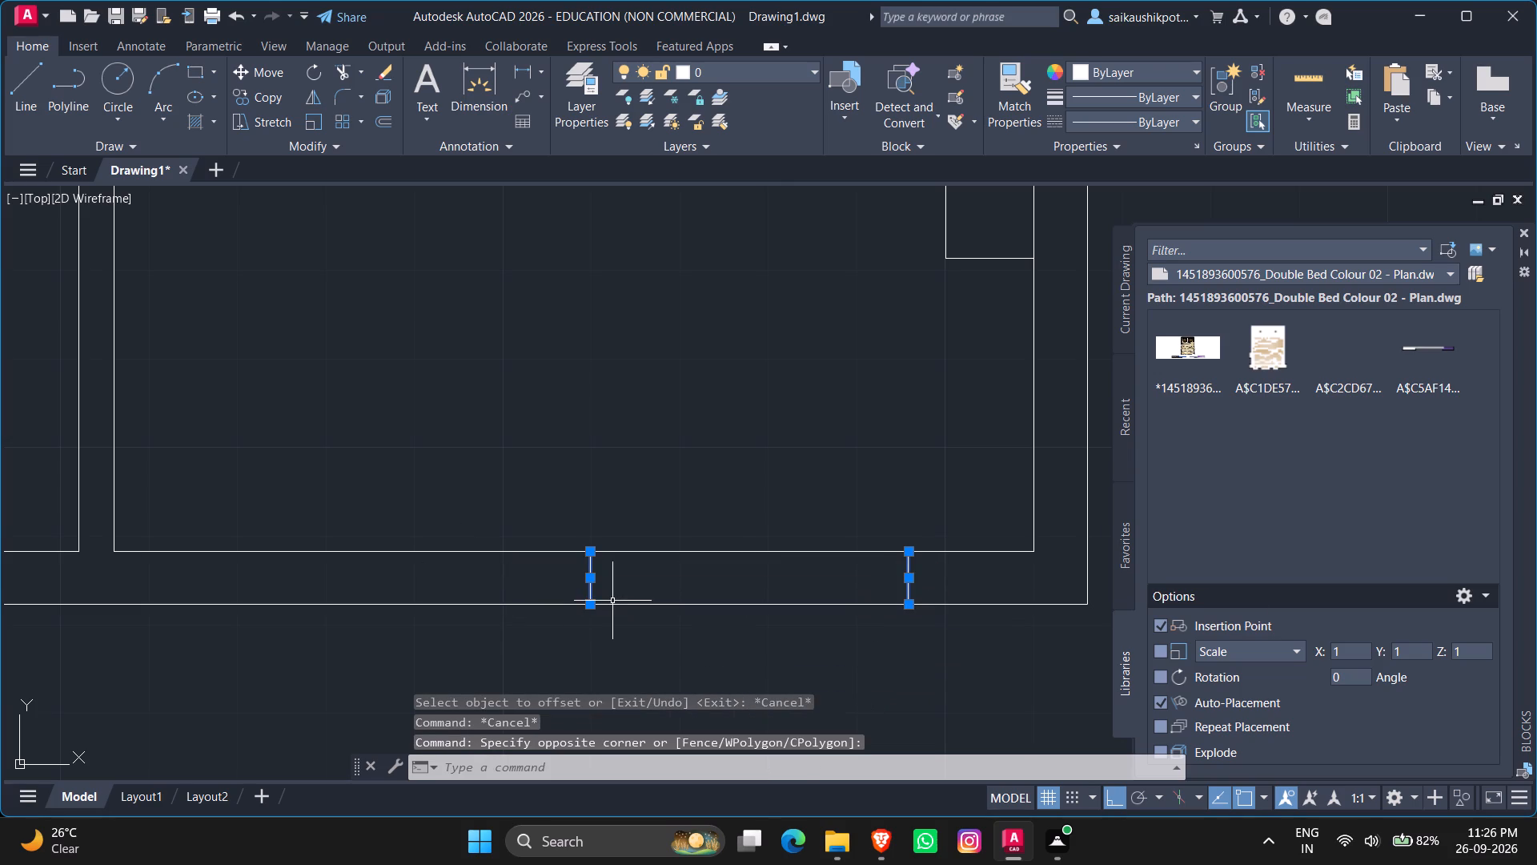
key("m")
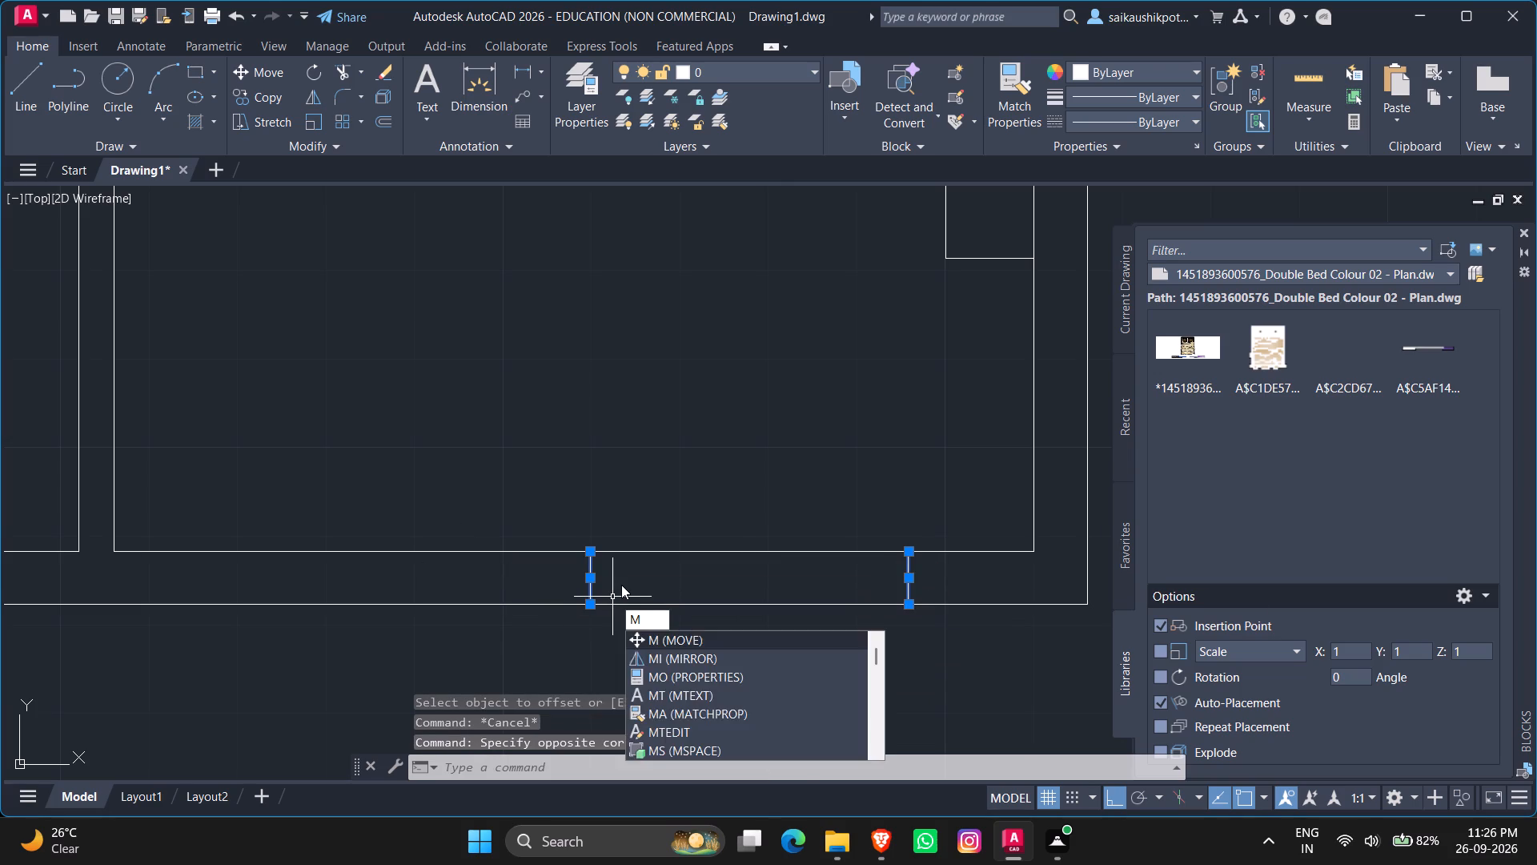
key("Return")
left_click(587, 590)
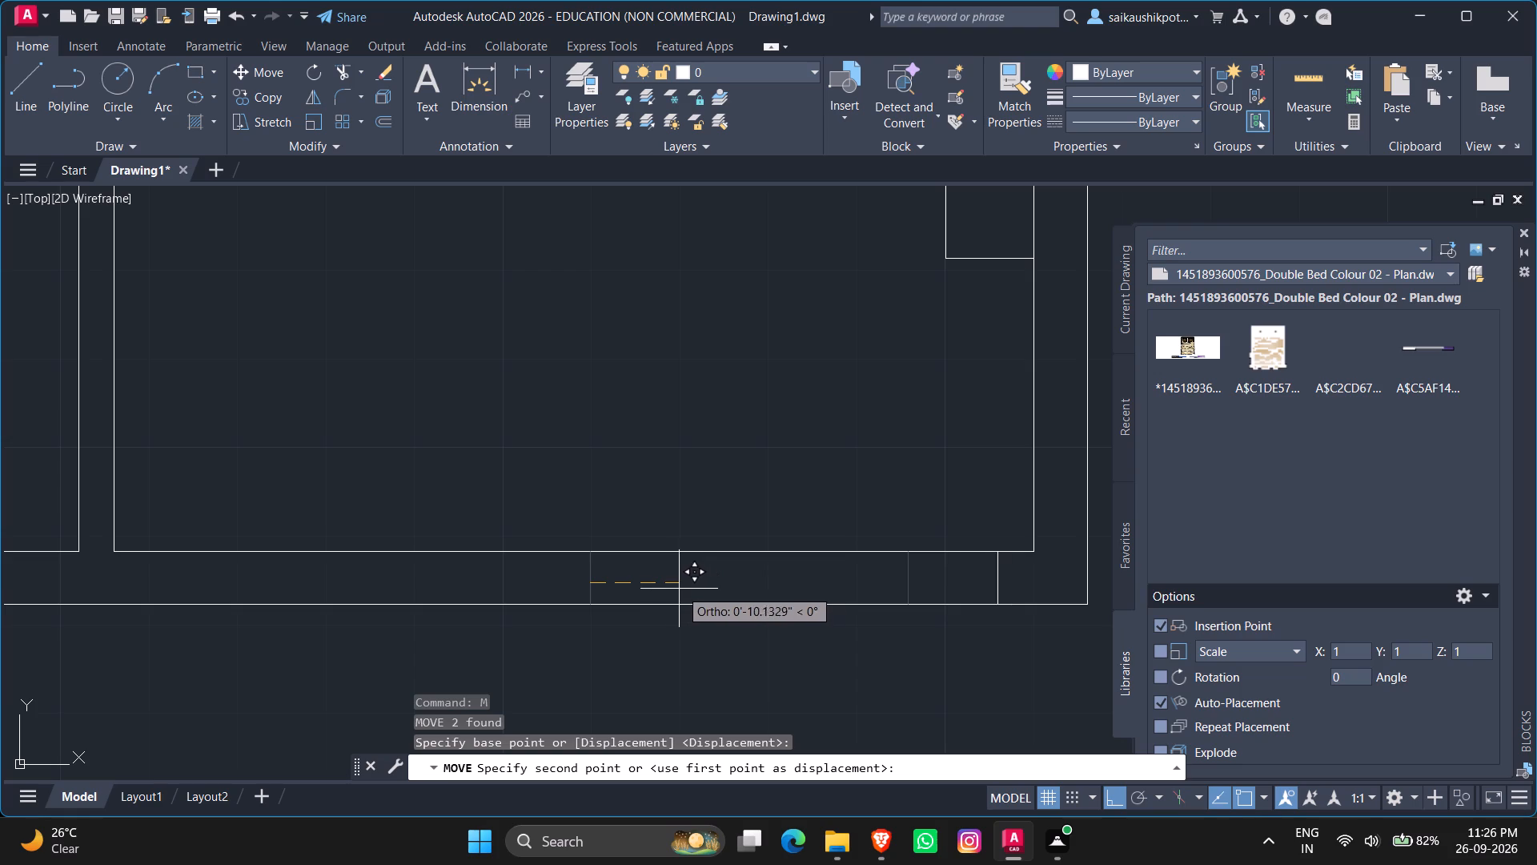
left_click(647, 582)
key("Escape")
key("Escape")
key("Escape")
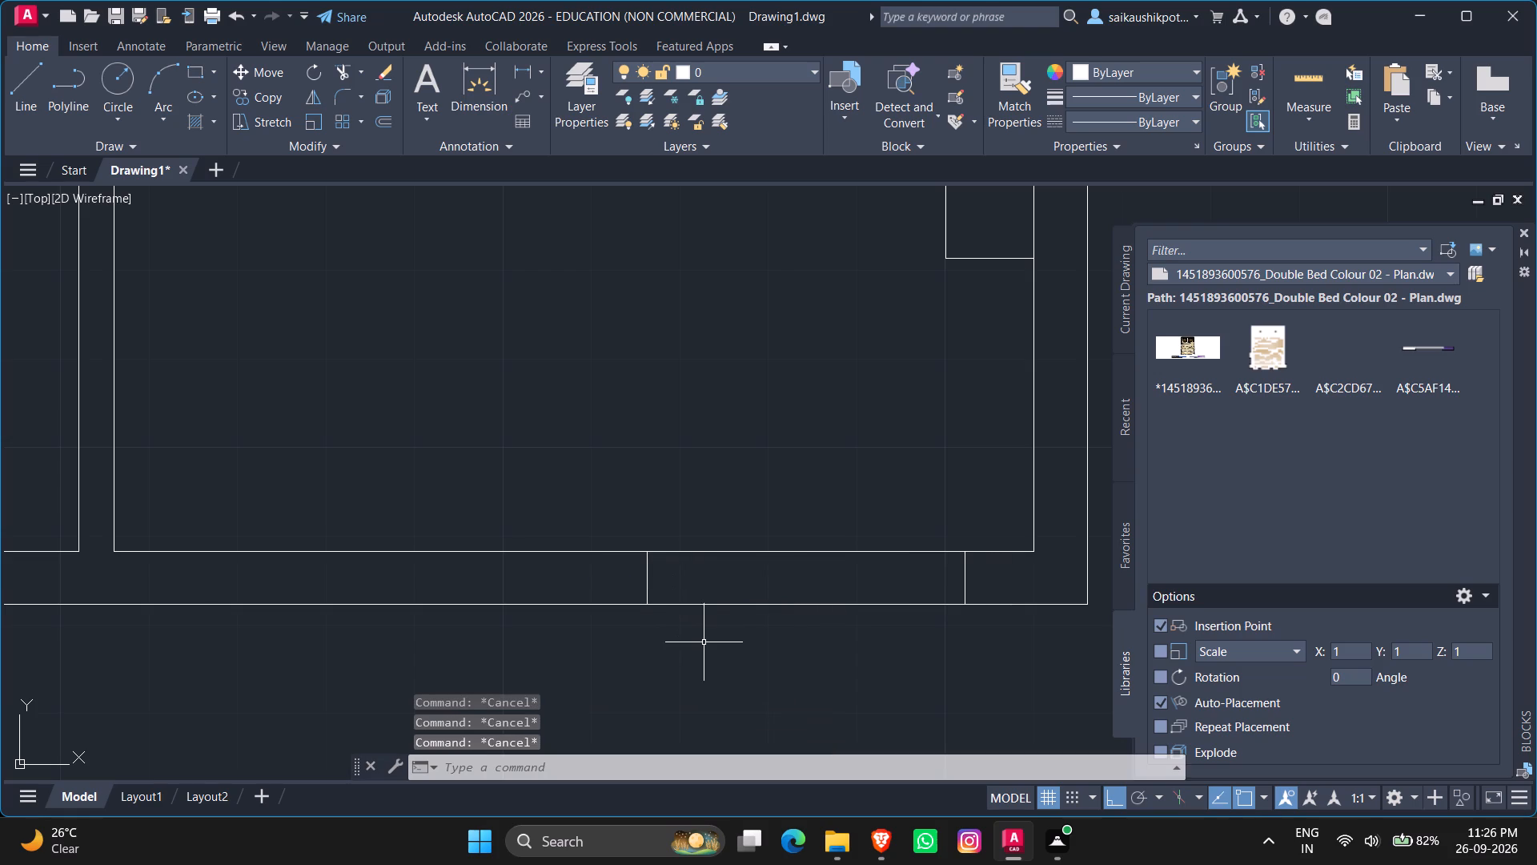
Trim both outer wall lines between the two short vertical lines to open a 3' entrance doorway.
type("TR")
key("Return")
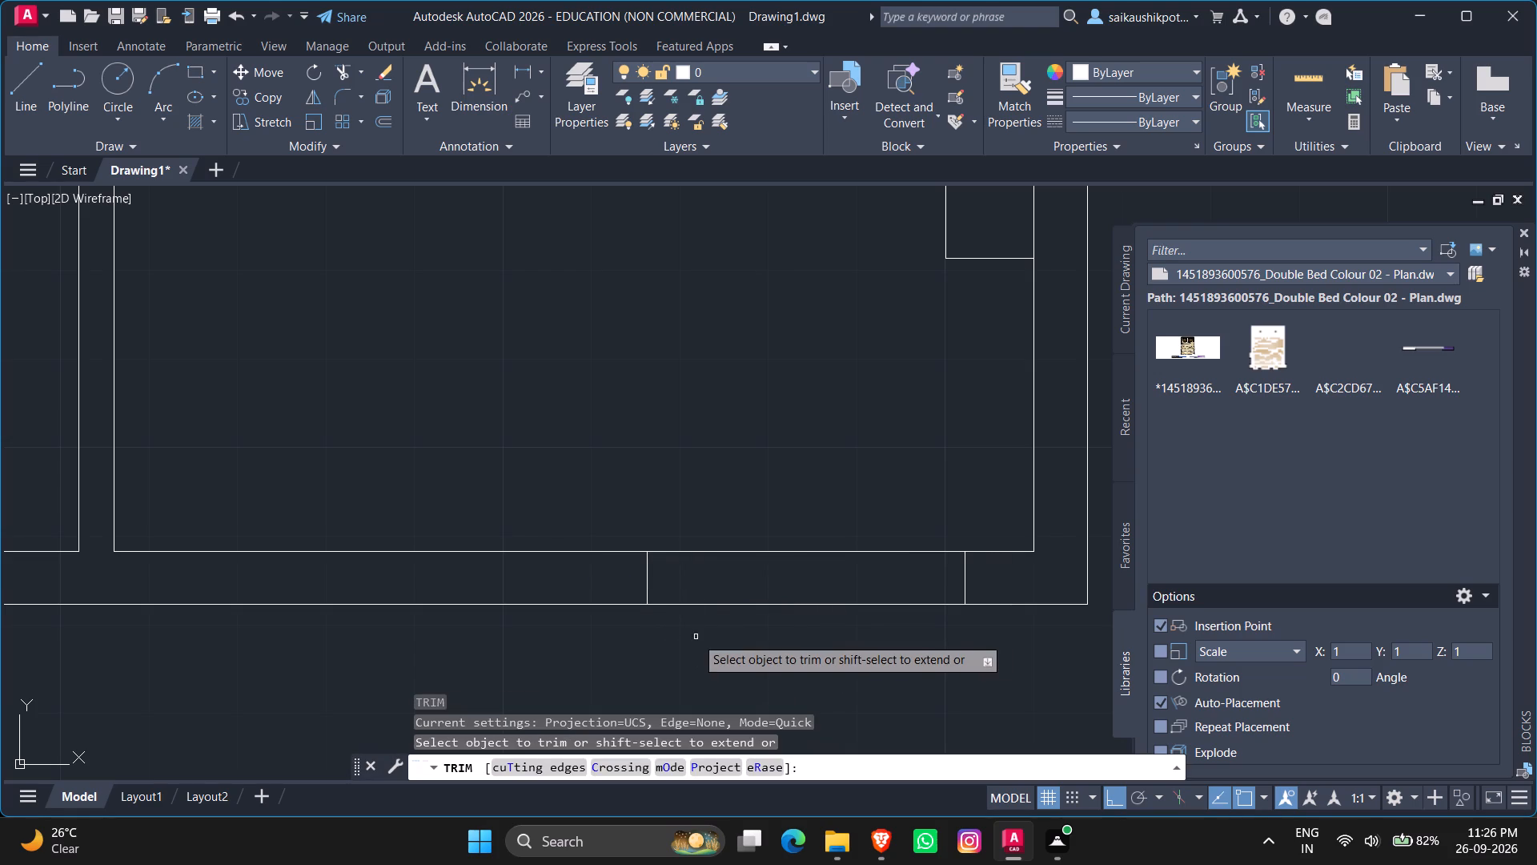
key("Return")
left_click(724, 642)
left_click(716, 496)
key("Escape")
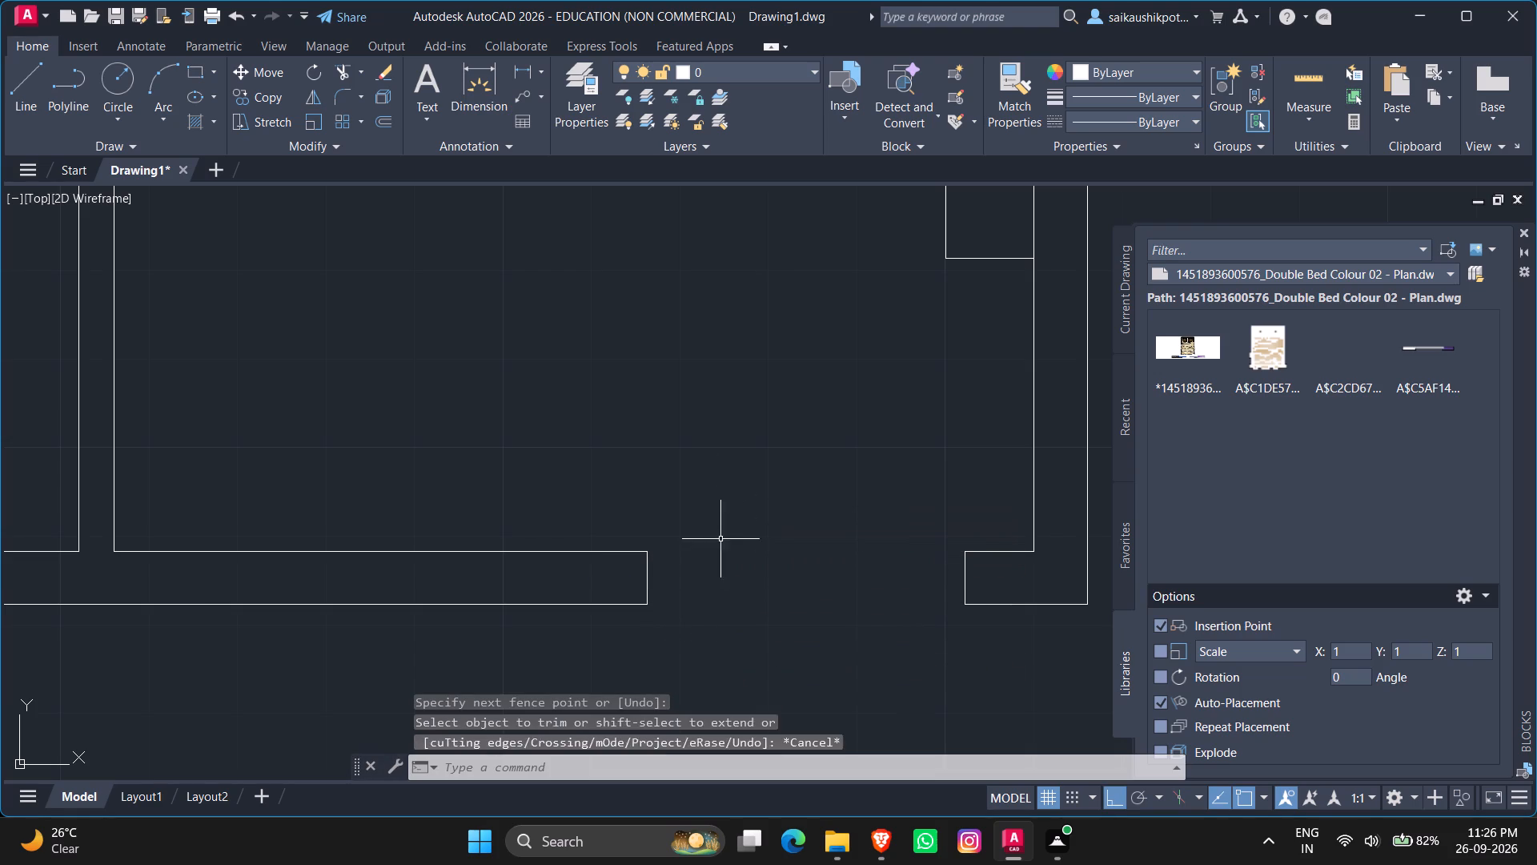
key("Escape")
key("Escape")
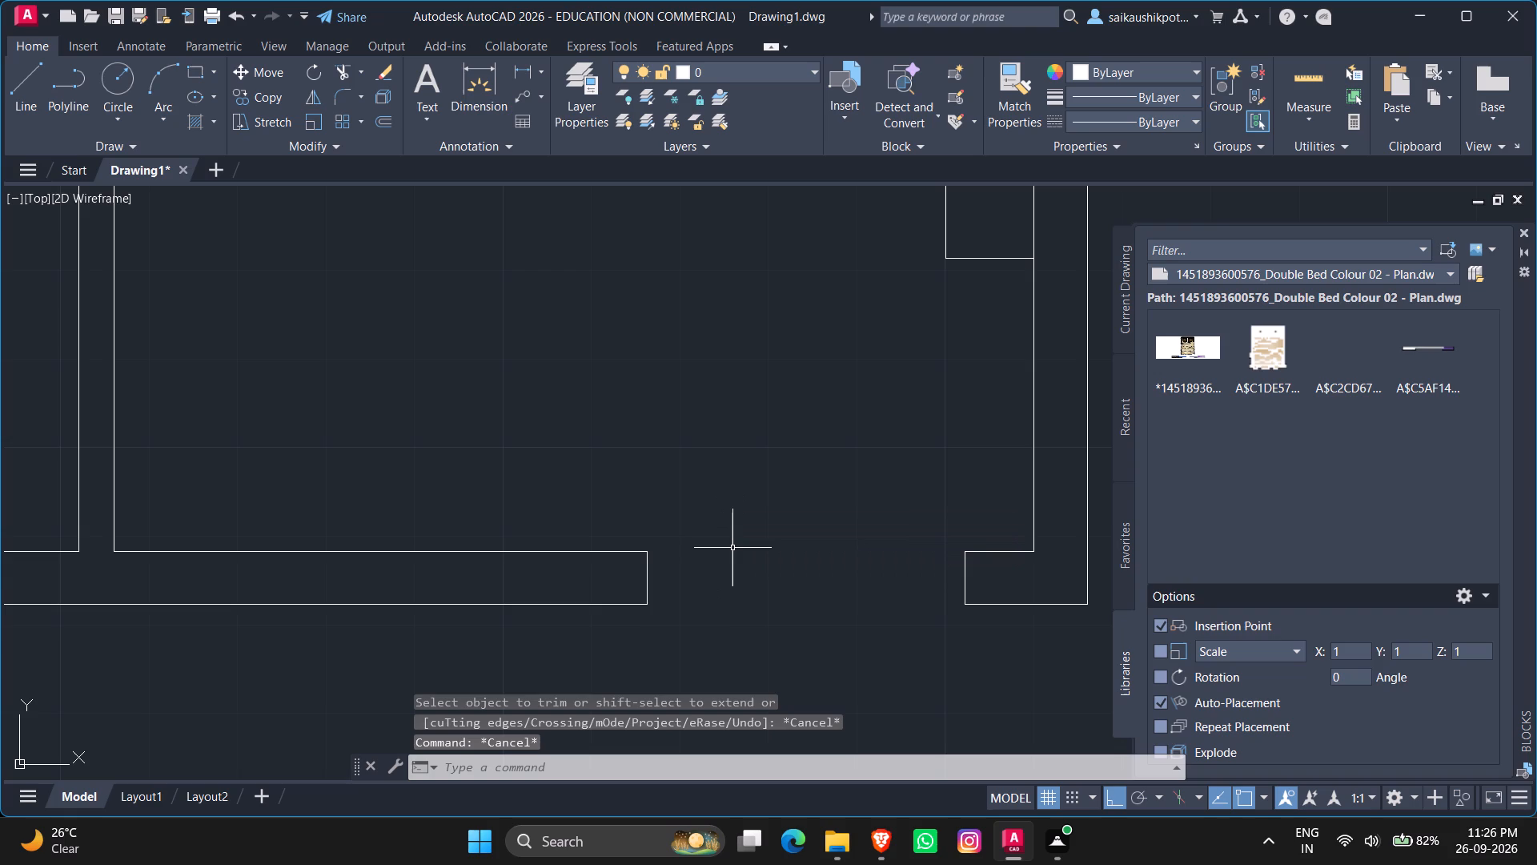
key("Escape")
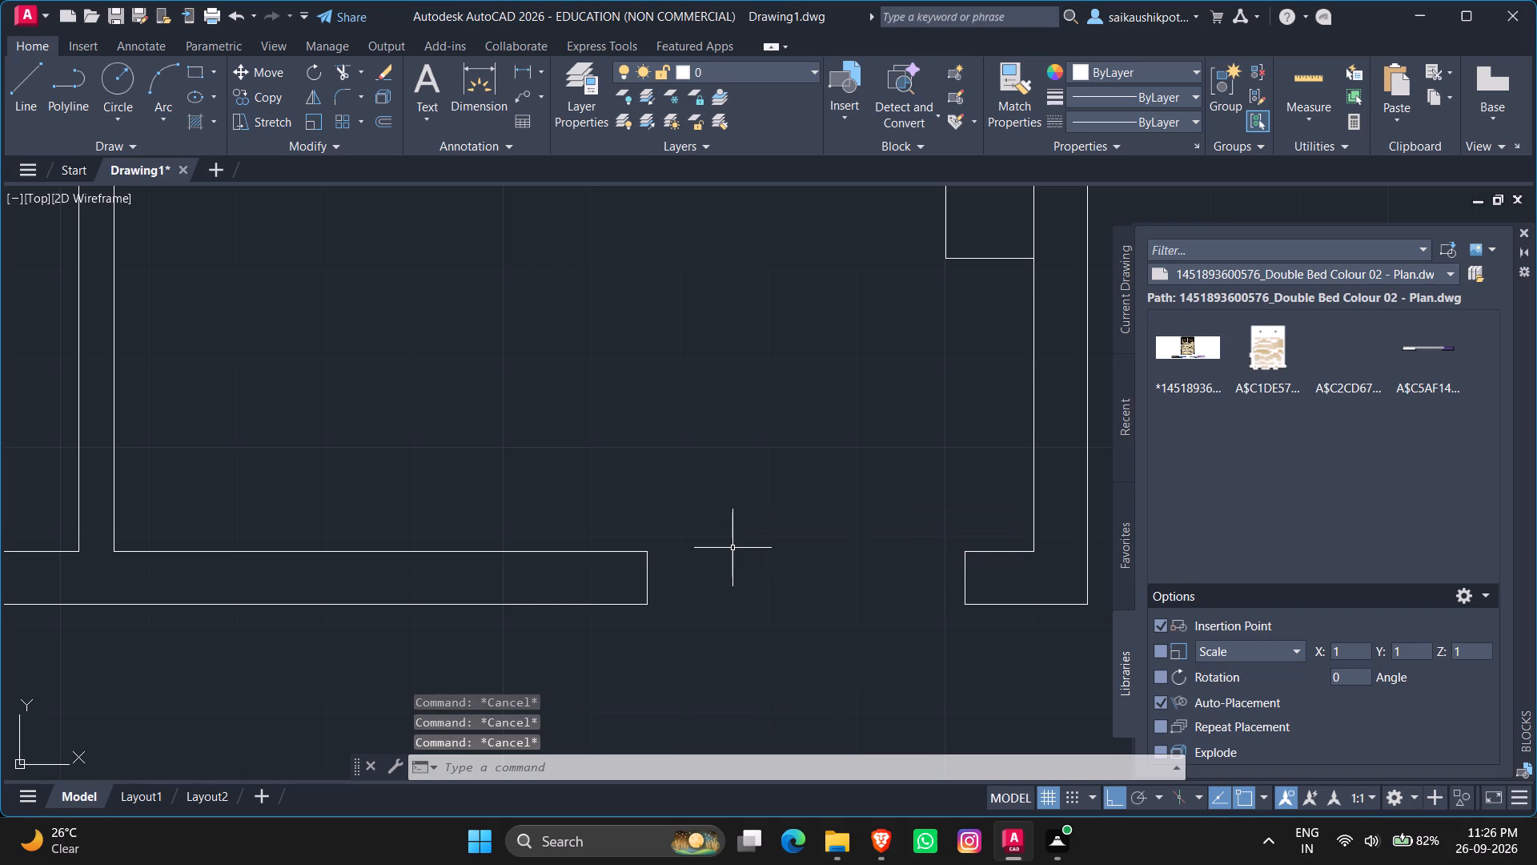
key("Escape")
key("Escape")
Draw a closed 3' by 2" door leaf standing upright from the outer end of the entrance jamb nearest the plan's corner.
key("l")
key("Return")
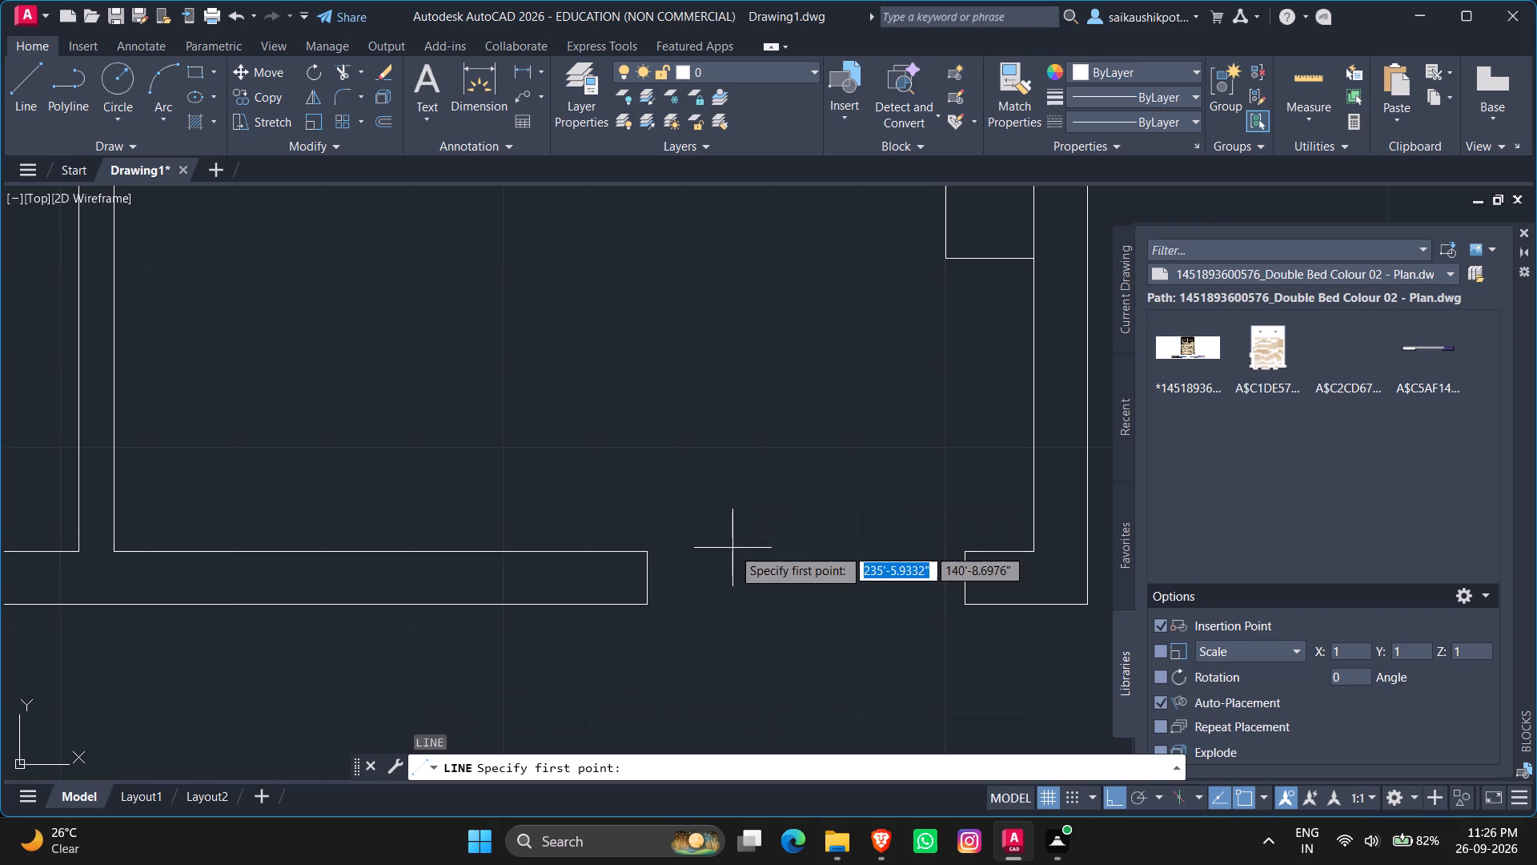
left_click(968, 603)
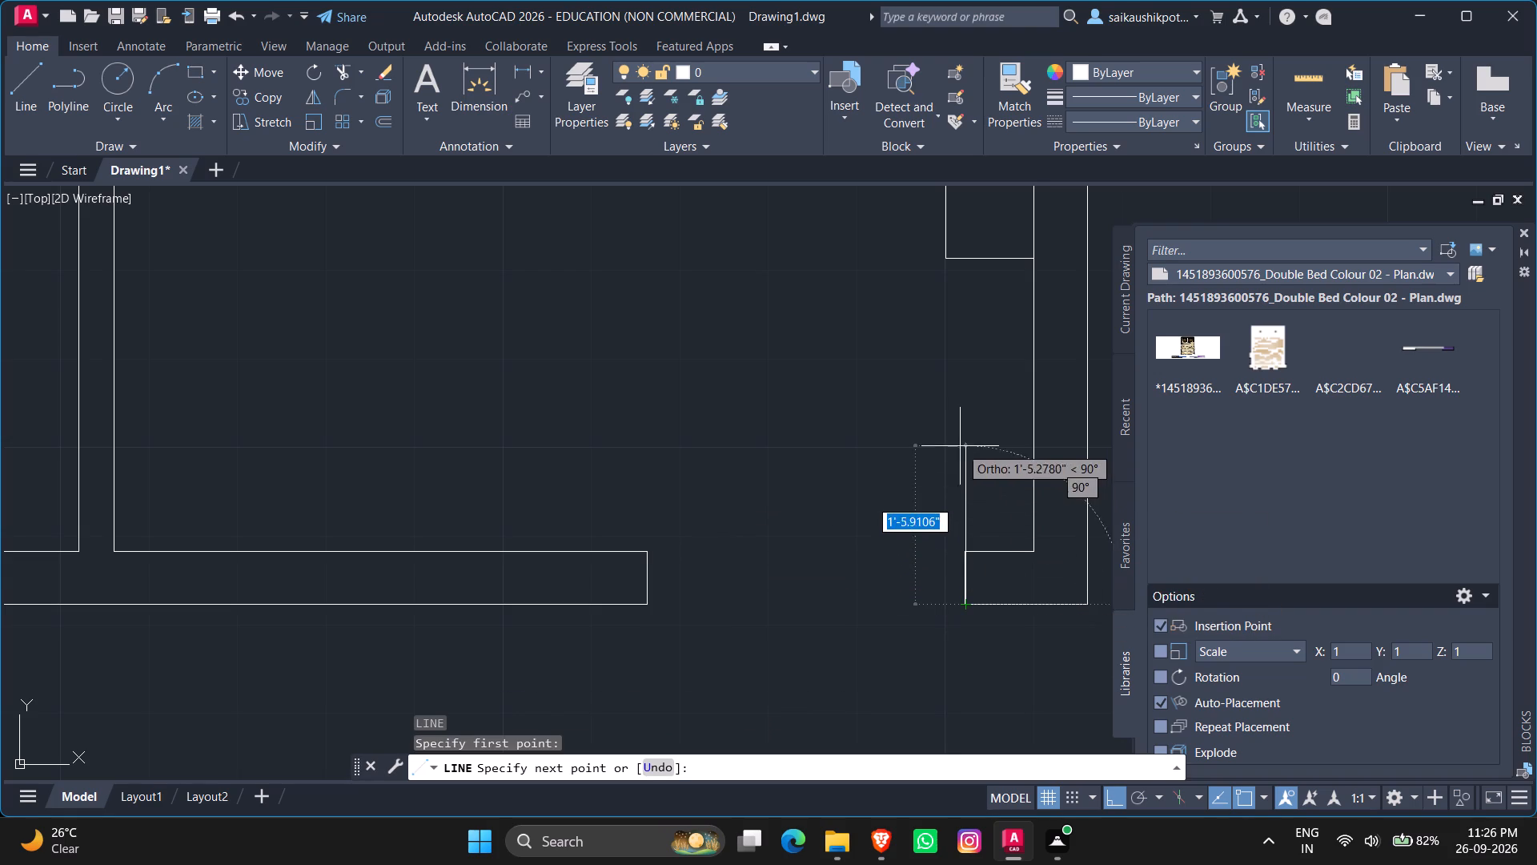
type("3'")
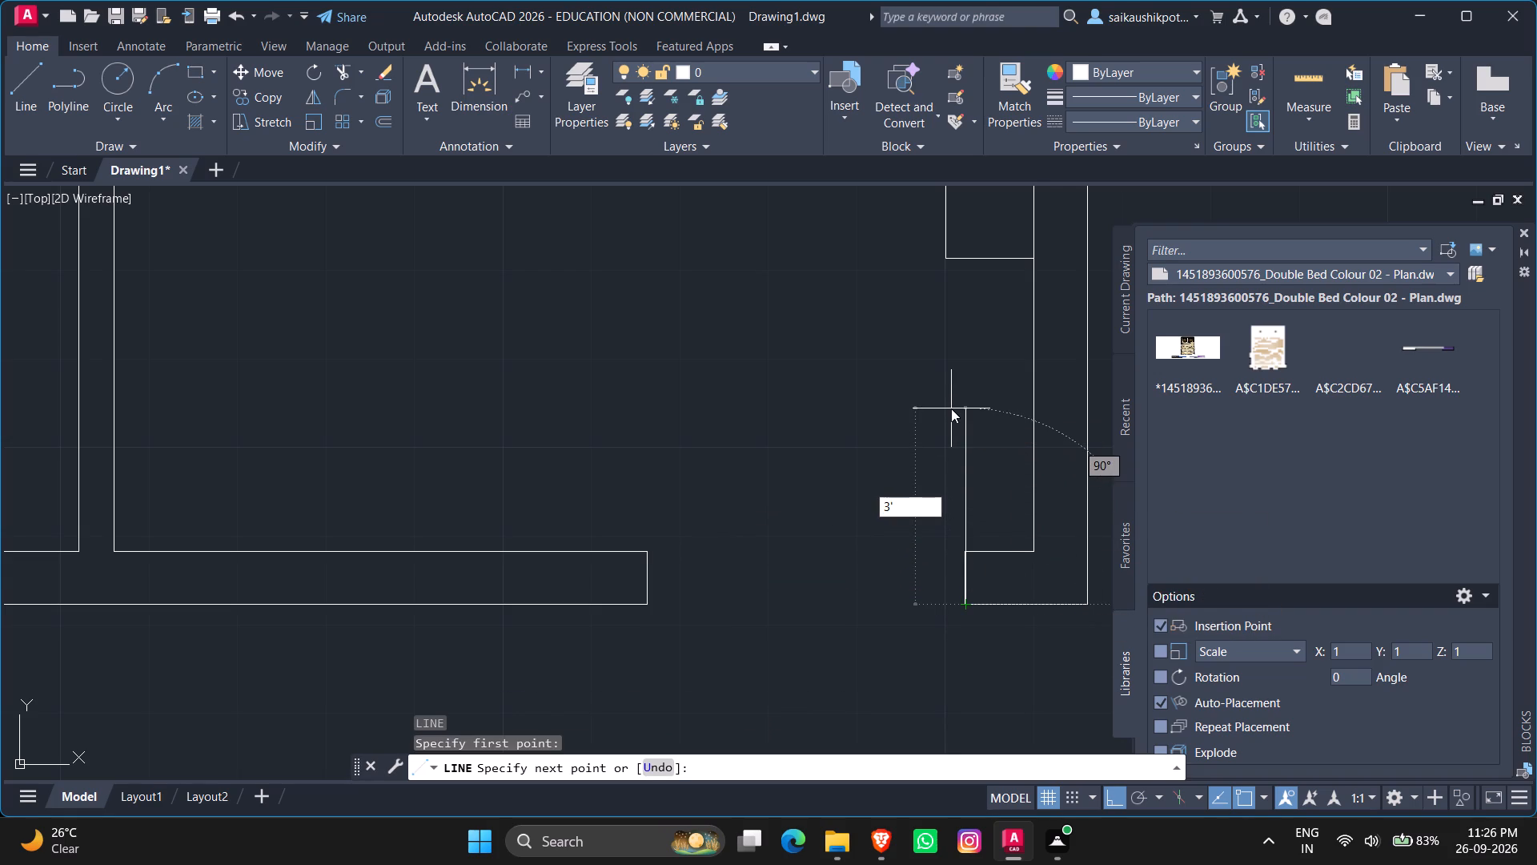
key("Return")
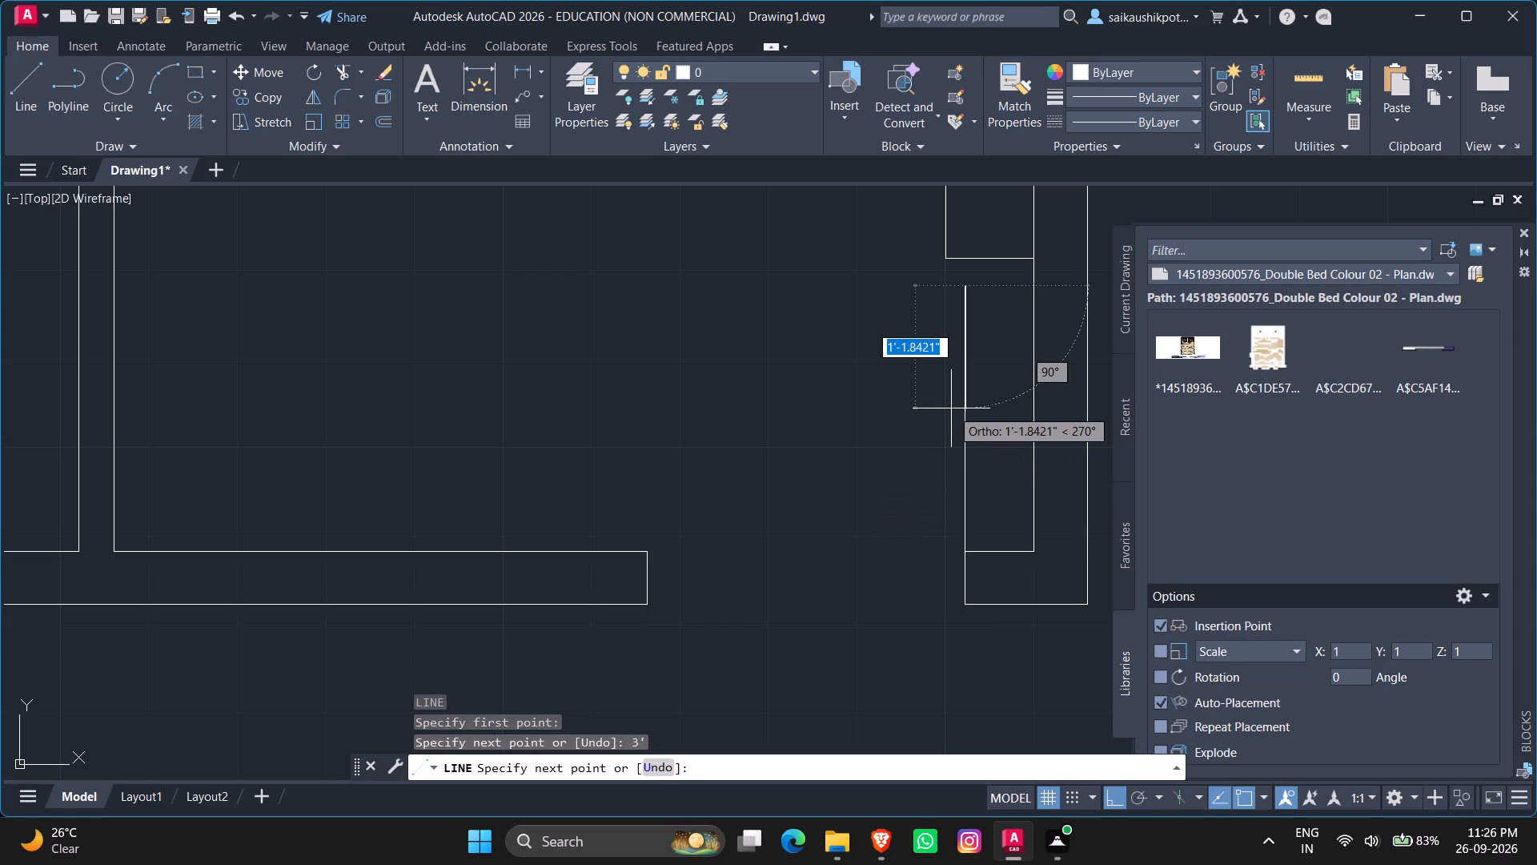
key("2")
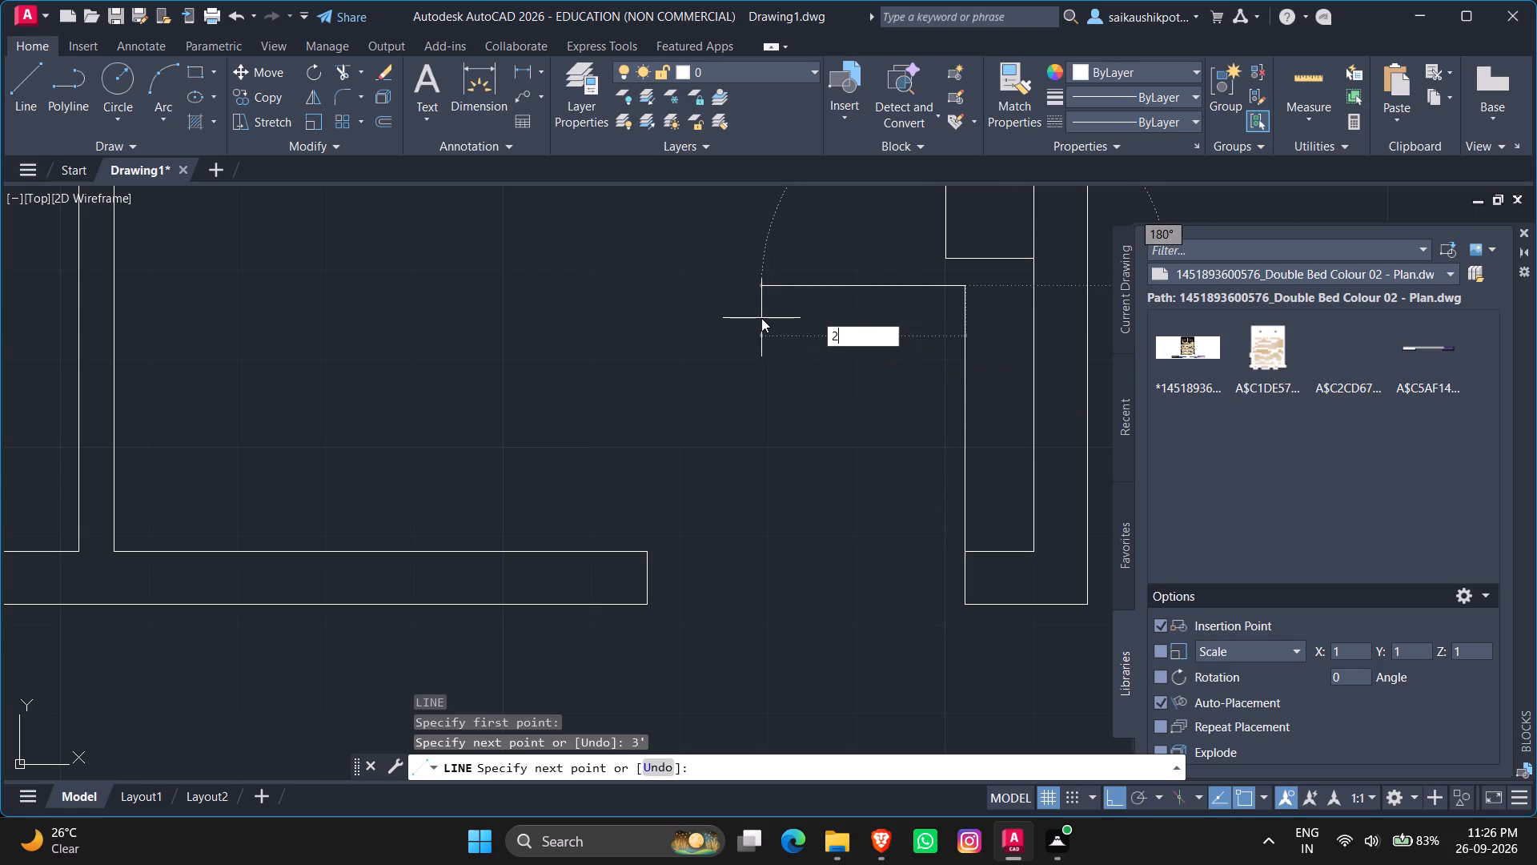
key("shift+quotedbl")
key("Return")
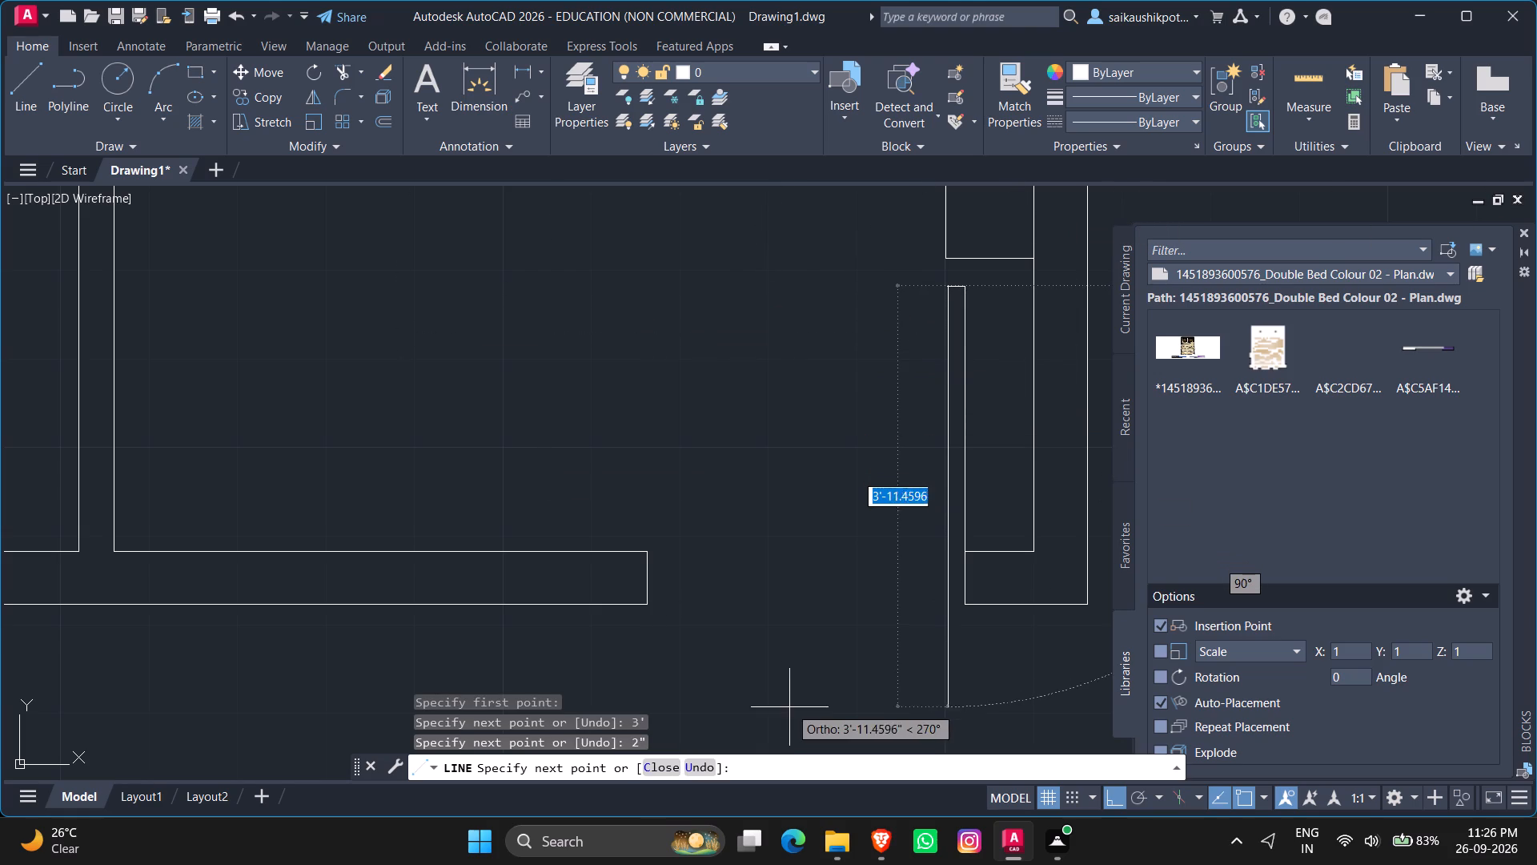
type("3'")
key("Return")
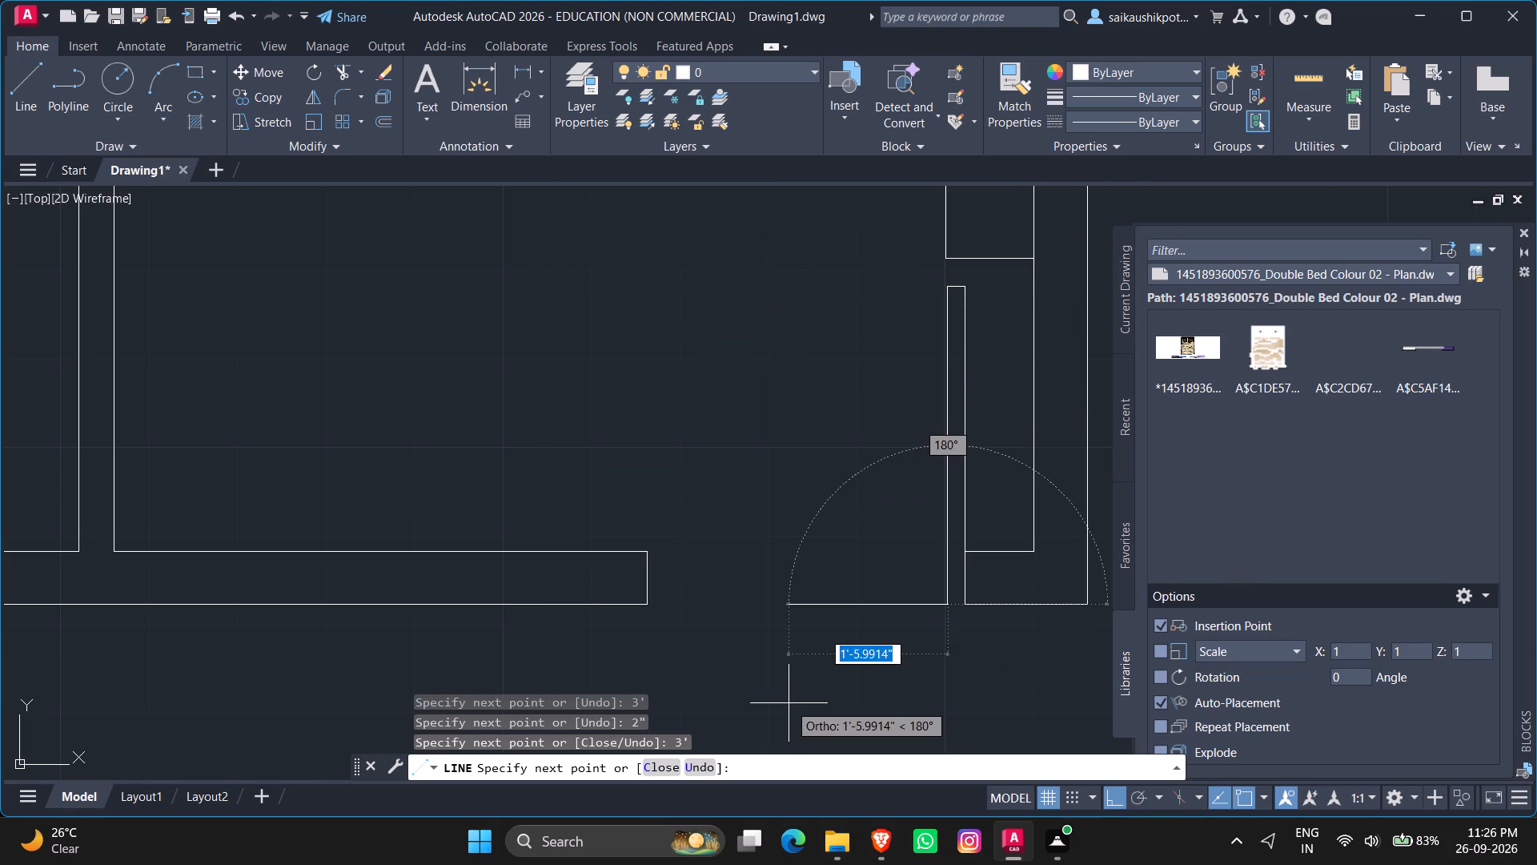
scroll(940, 620, "up", 2)
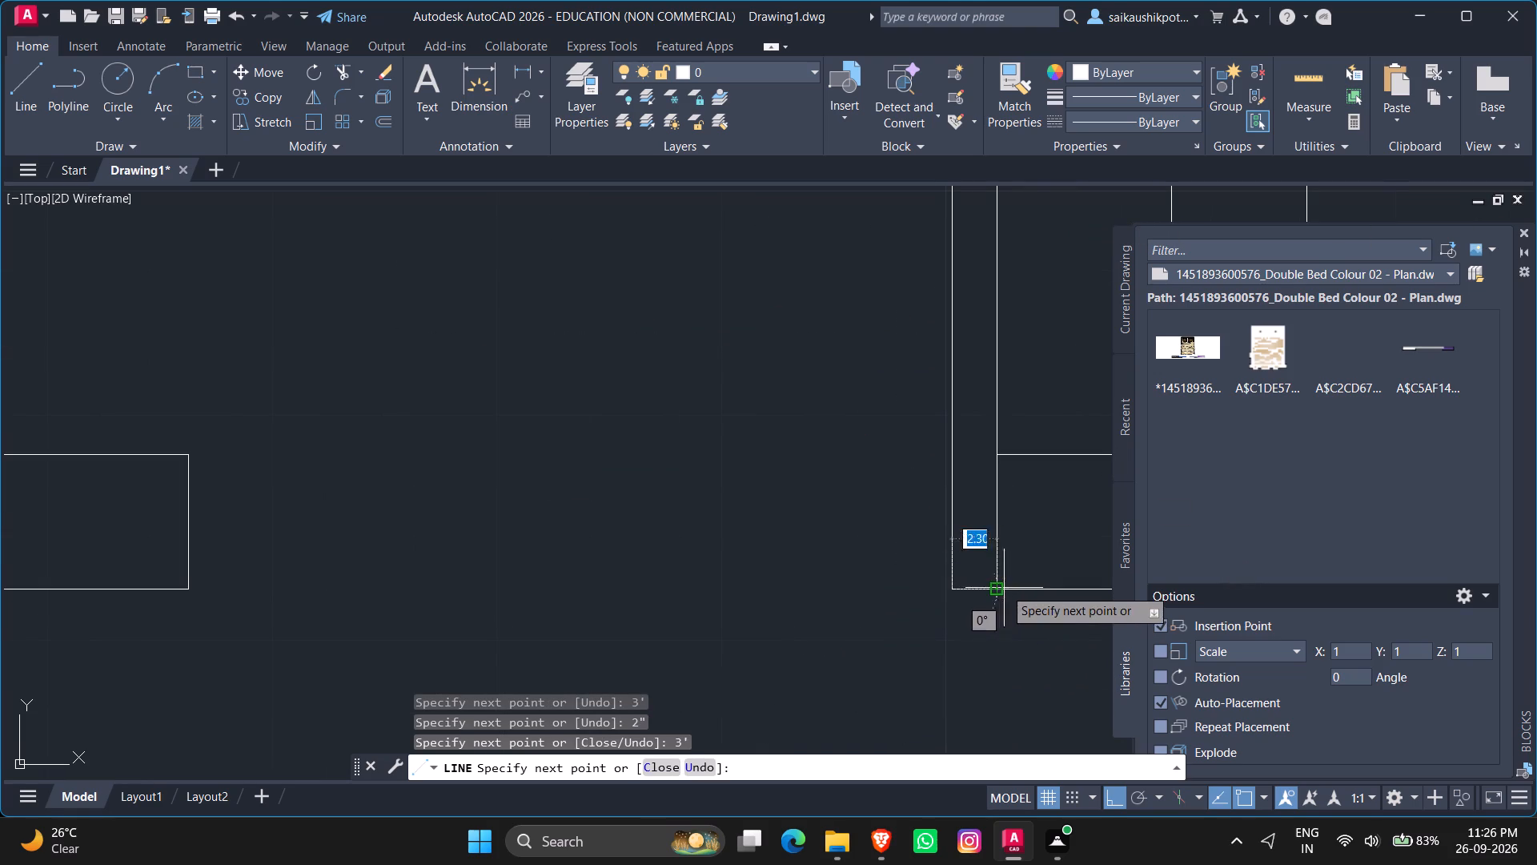
left_click(1002, 588)
key("Escape")
key("Escape")
Draw the entrance door's swing arc from the opposite jamb's inner corner to the top of the door leaf.
scroll(937, 616, "down", 3)
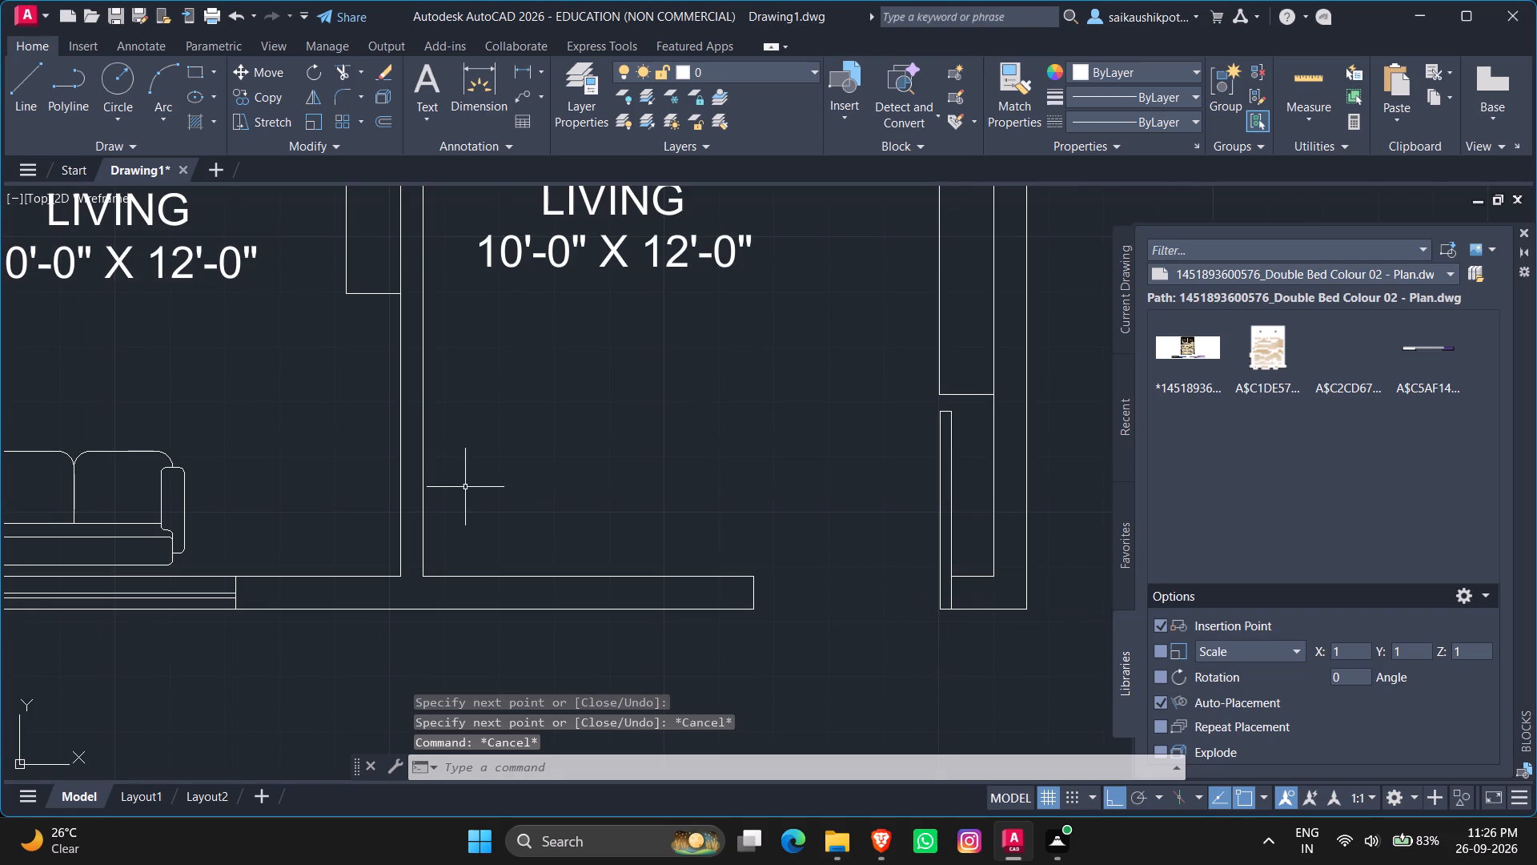
left_click(162, 86)
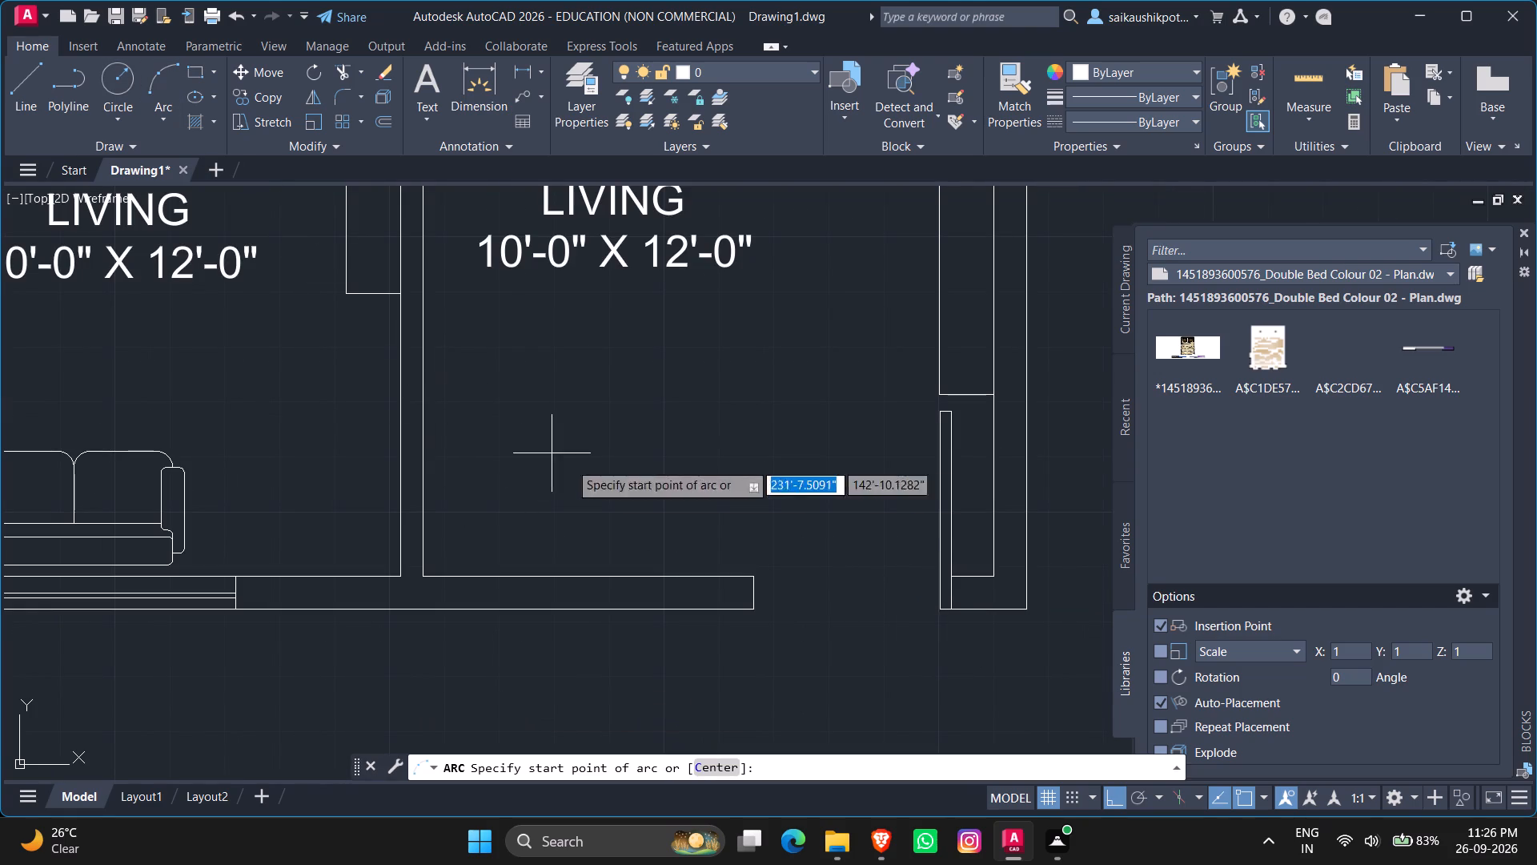
key("F8")
left_click(754, 581)
left_click(817, 480)
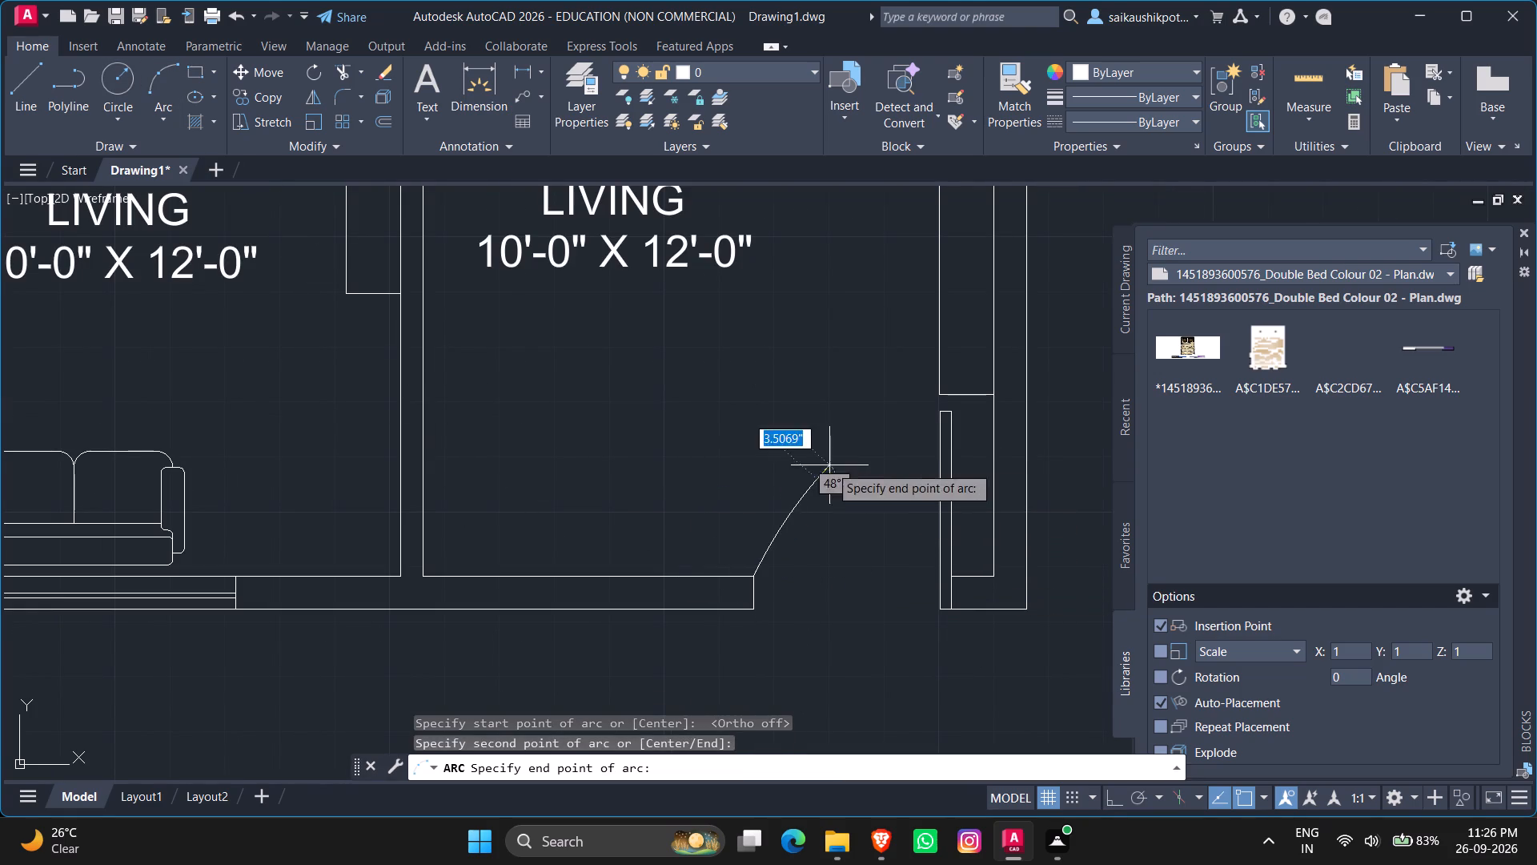
left_click(937, 412)
key("Escape")
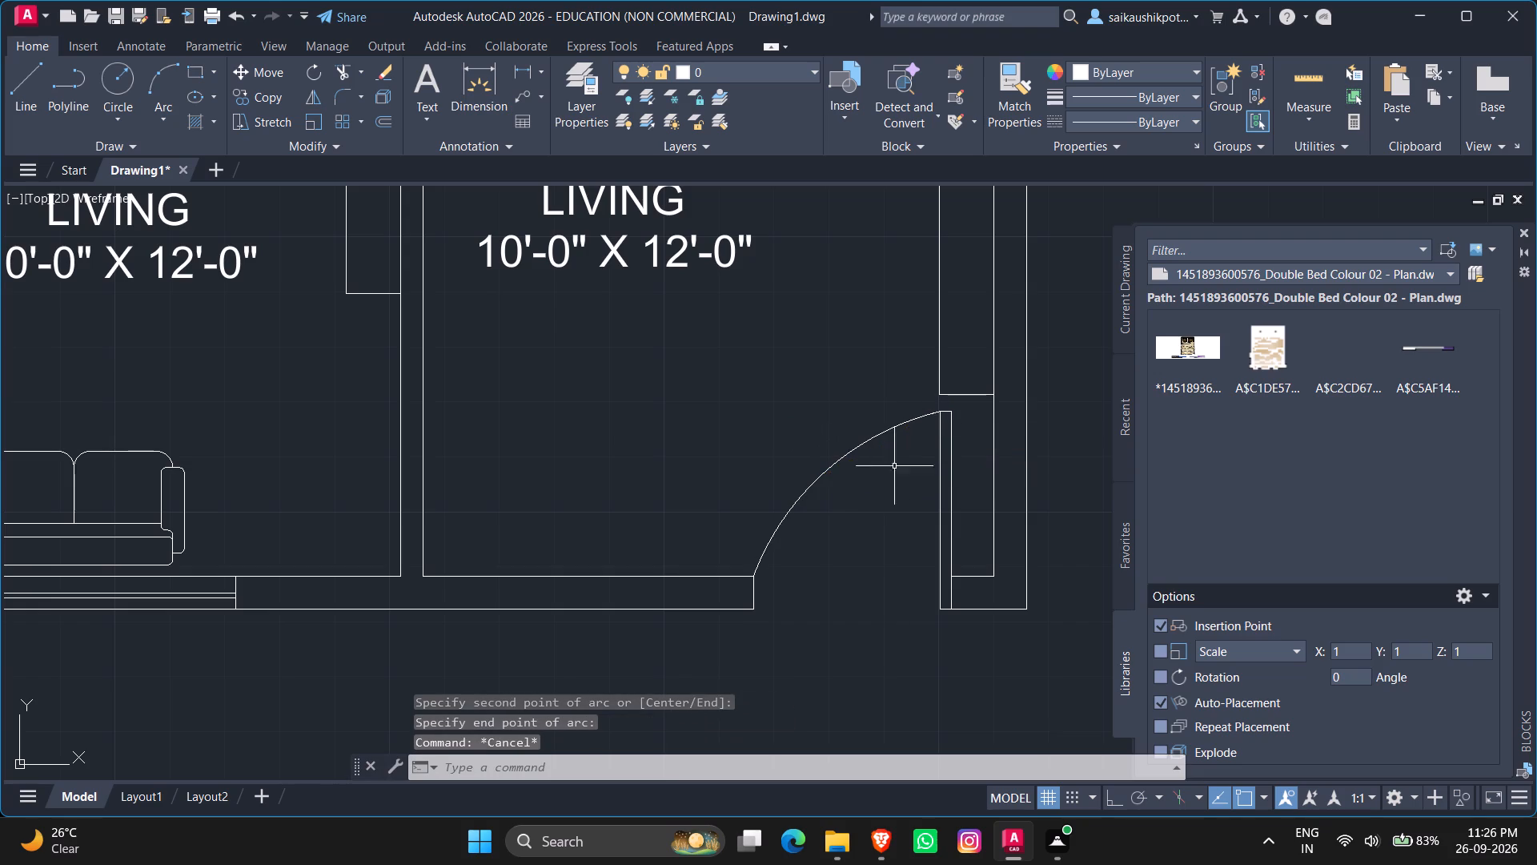
scroll(869, 533, "down", 2)
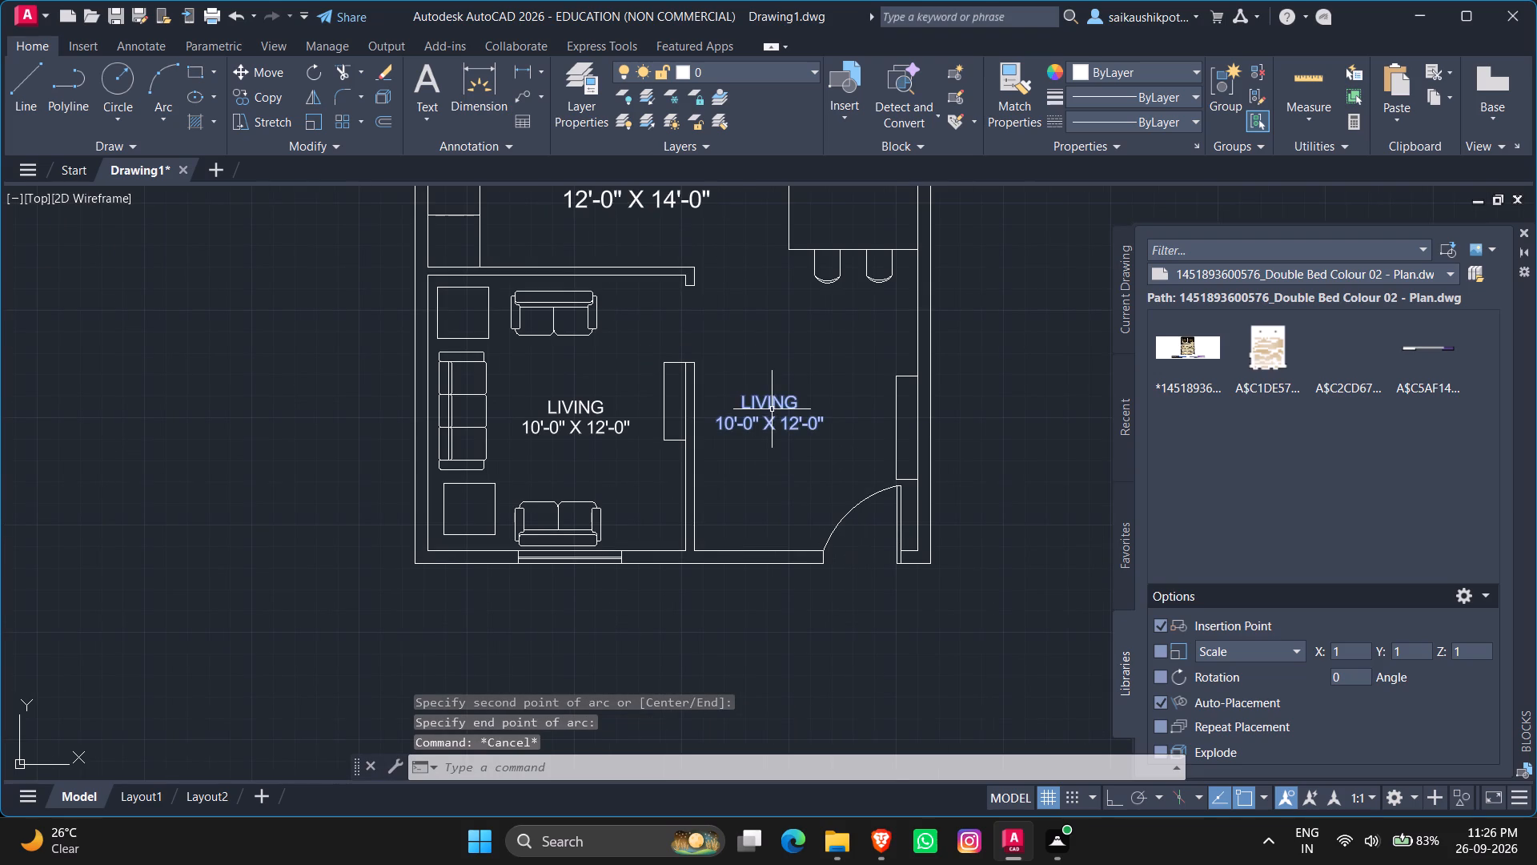
Copy the 10'-0" X 12'-0" LIVING label beside the entrance door and paste it just outside the entrance opening.
left_click(772, 409)
key("ctrl+c")
key("ctrl+v")
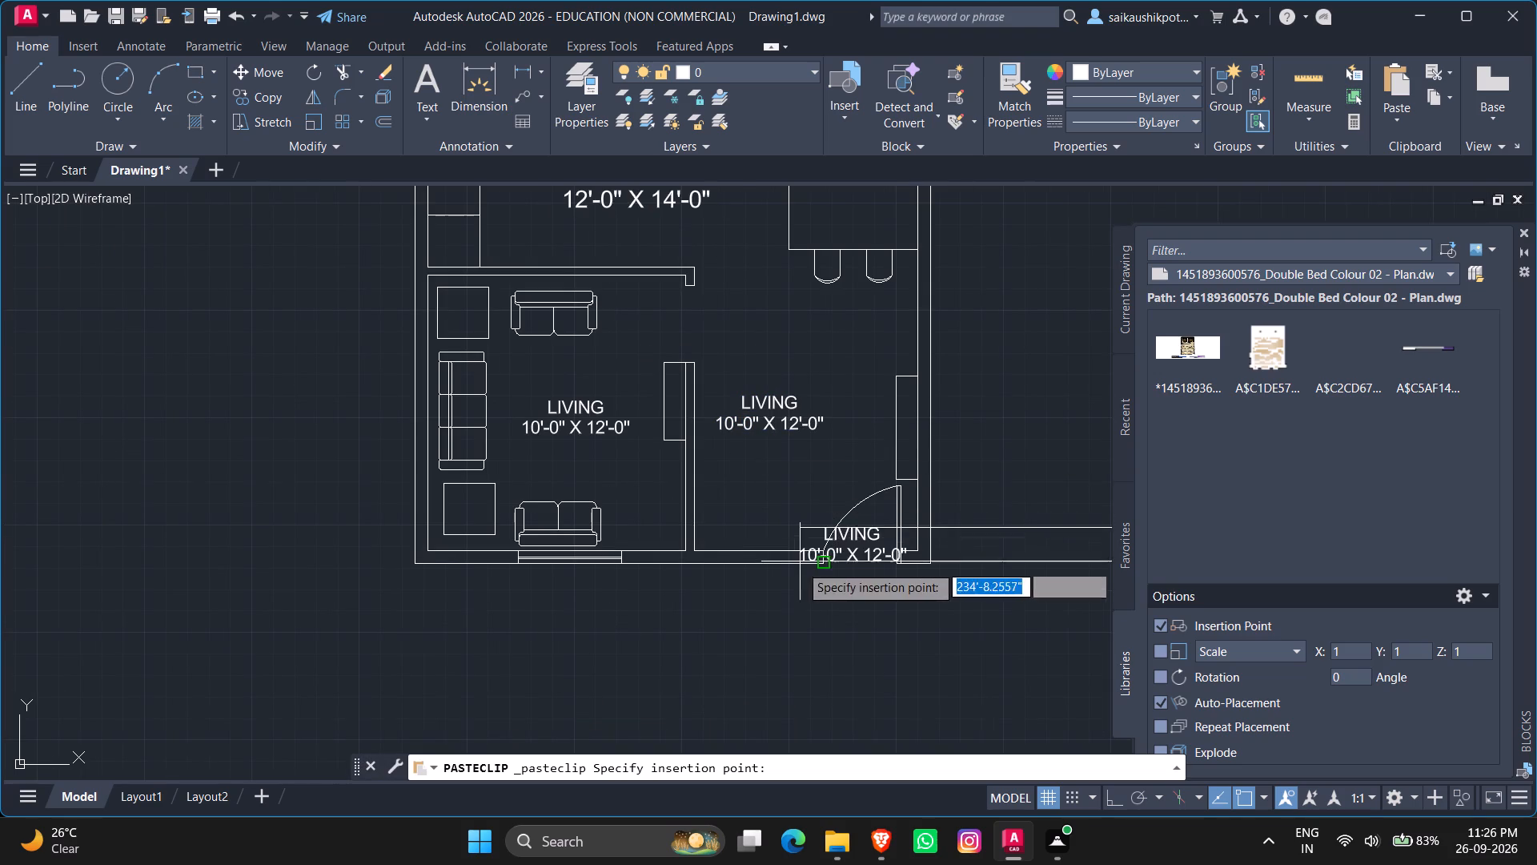
scroll(805, 605, "up", 2)
left_click(816, 608)
Replace the pasted label's text with two lines reading ENTRY and 3'-0".
left_click(919, 542)
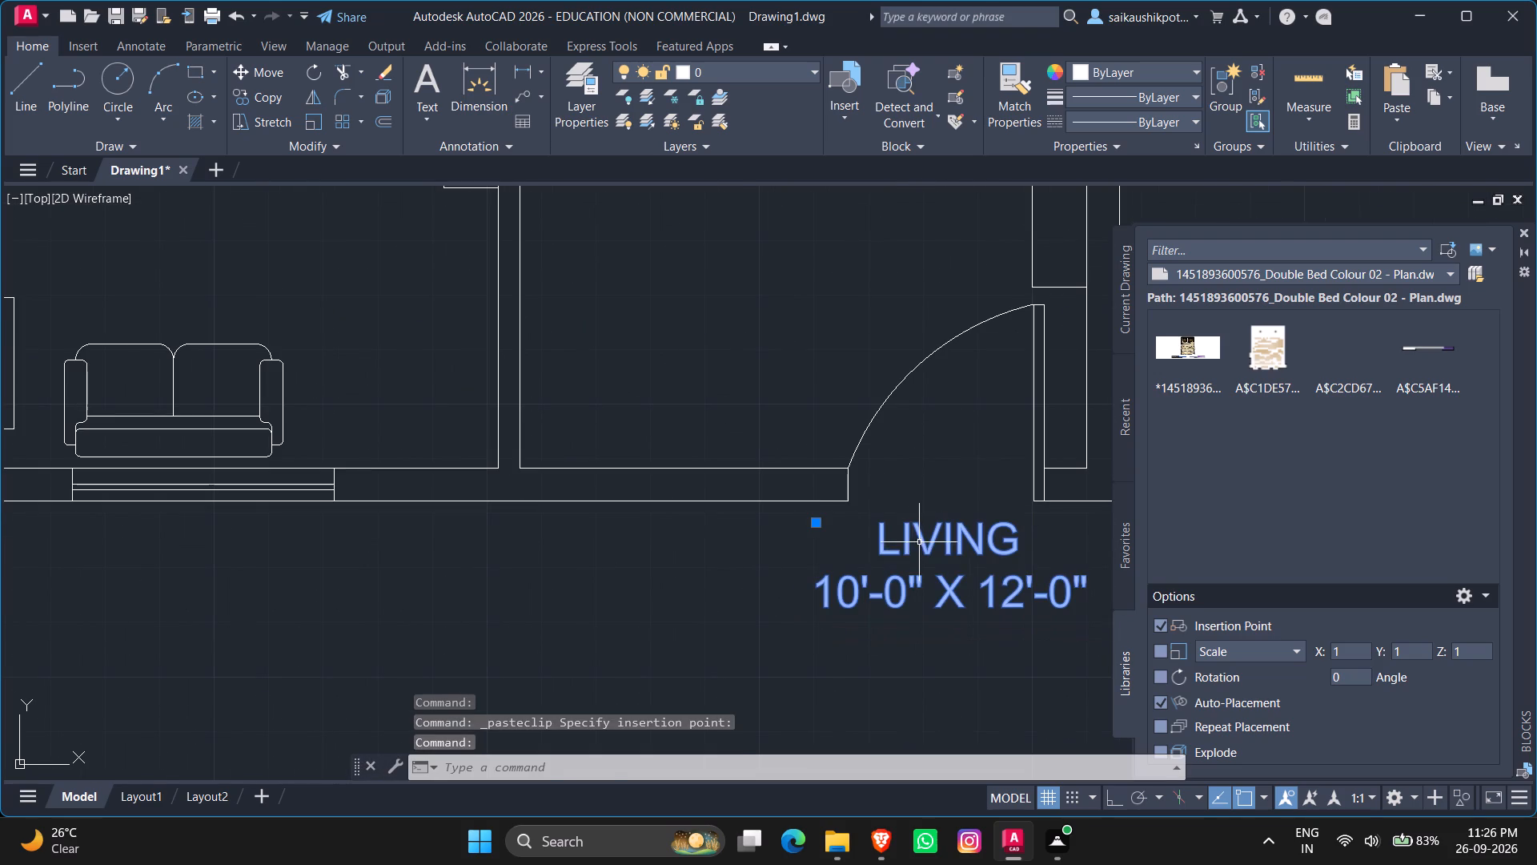
left_click(913, 544)
double_click(913, 544)
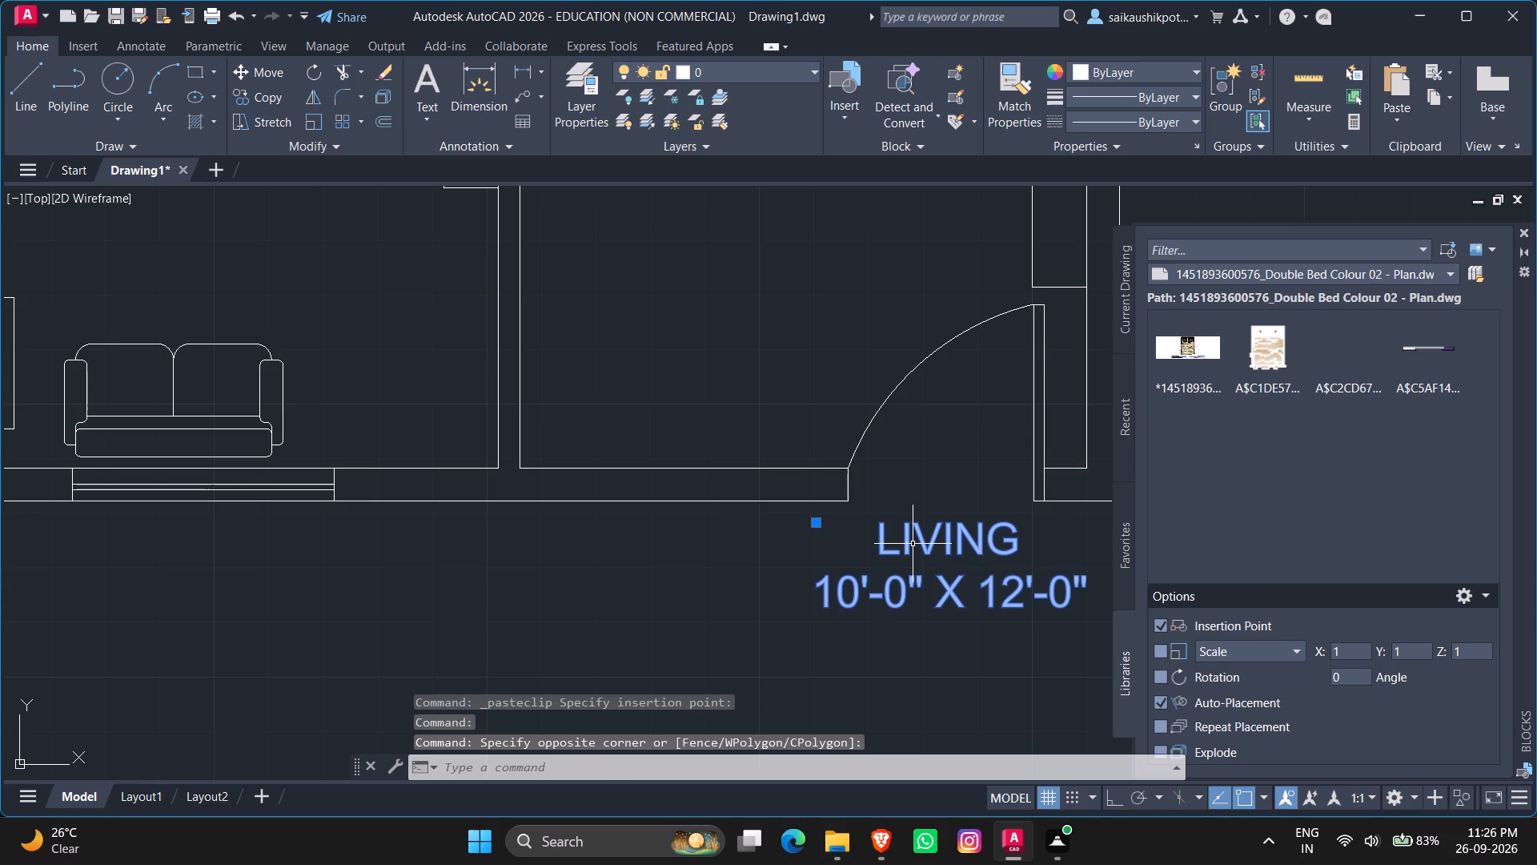
double_click(913, 544)
double_click(890, 555)
double_click(883, 545)
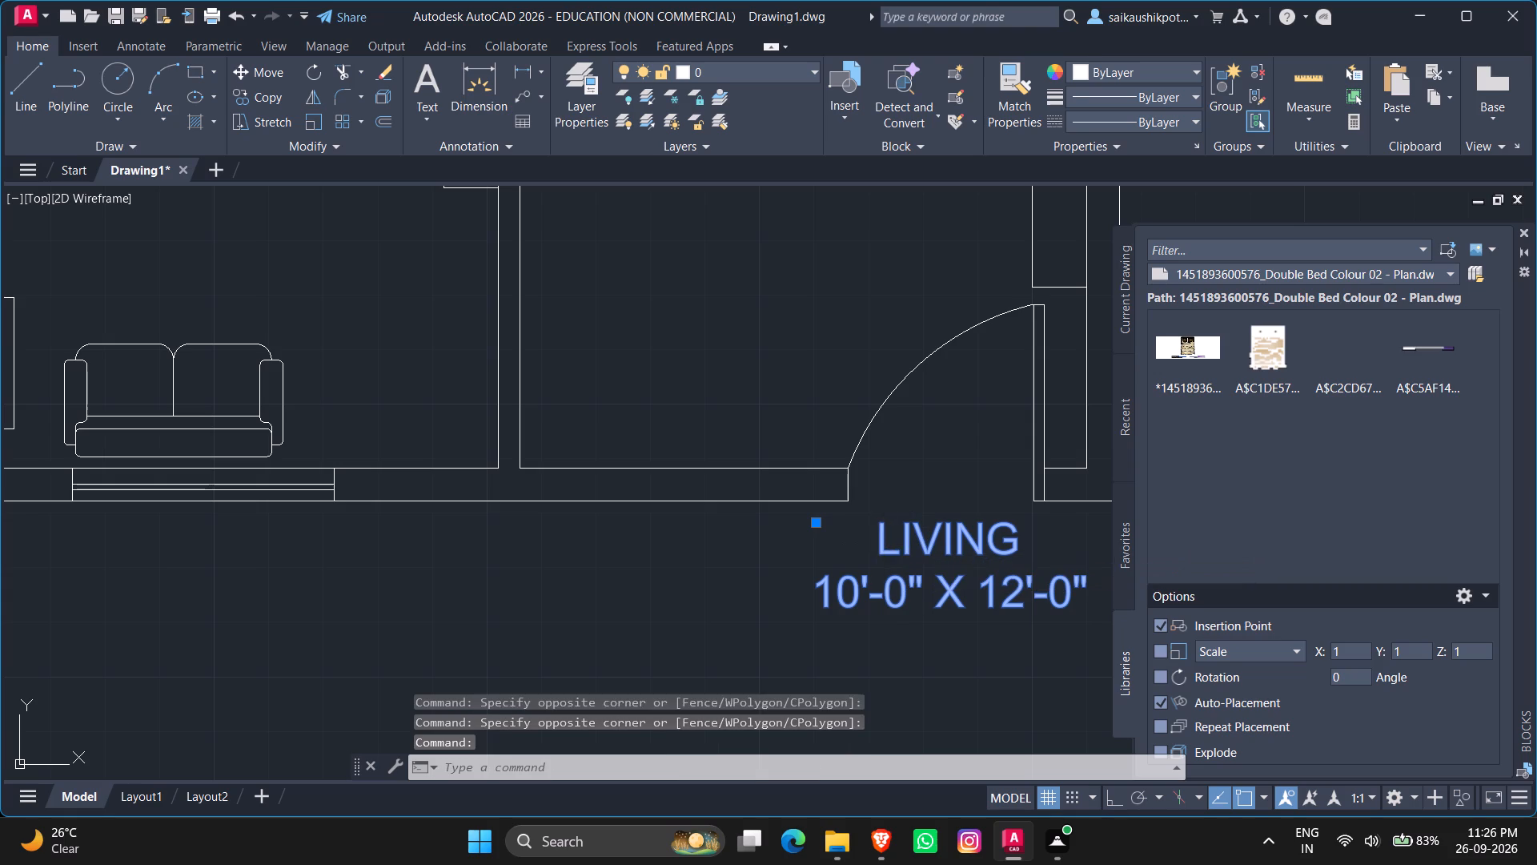
left_click_drag(1023, 543, 1019, 542)
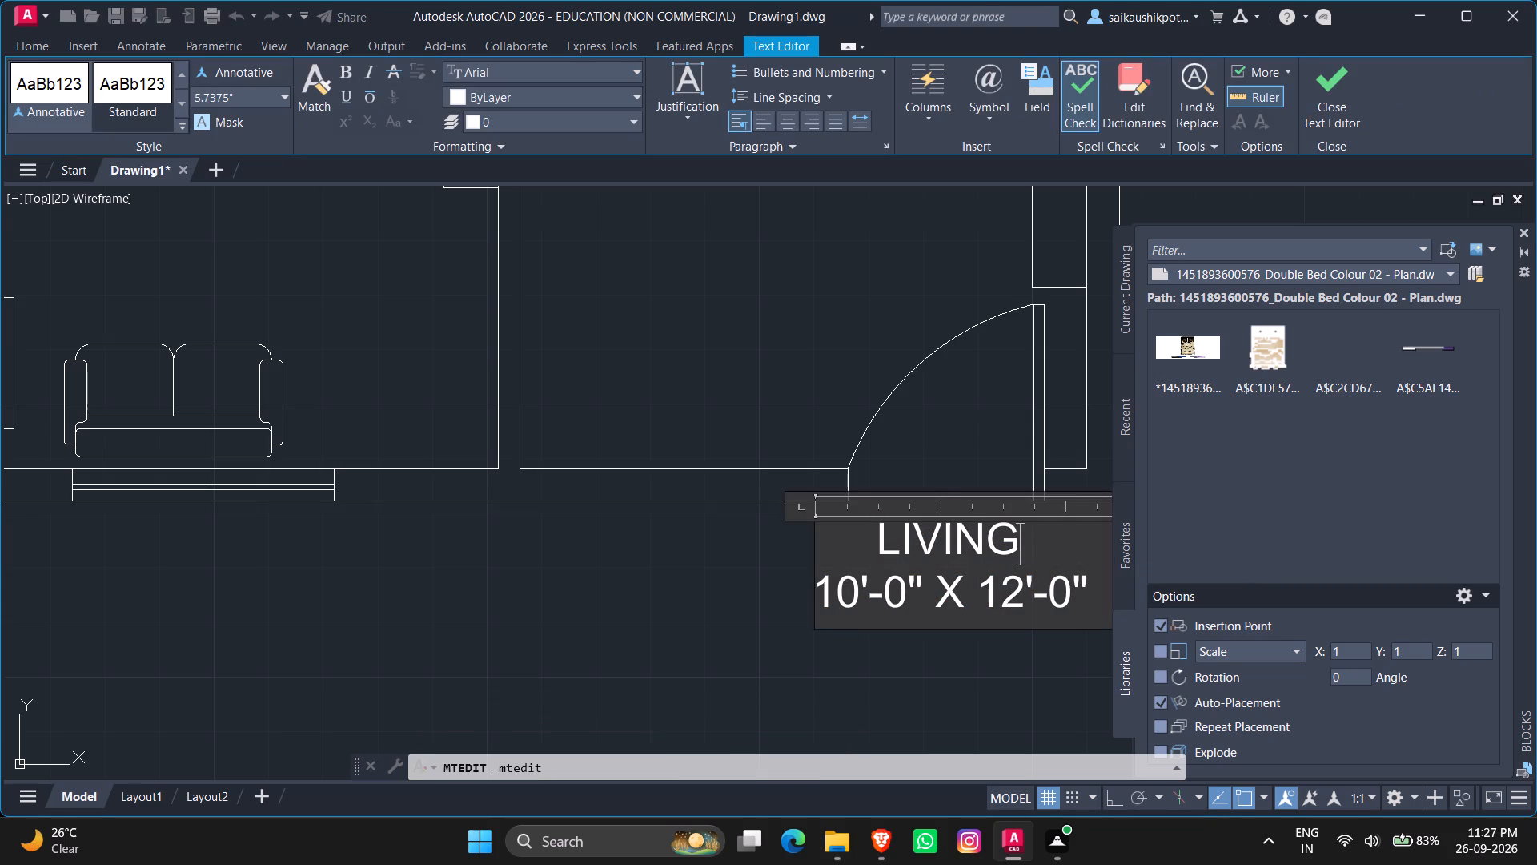
left_click_drag(1019, 542, 854, 533)
key("BackSpace")
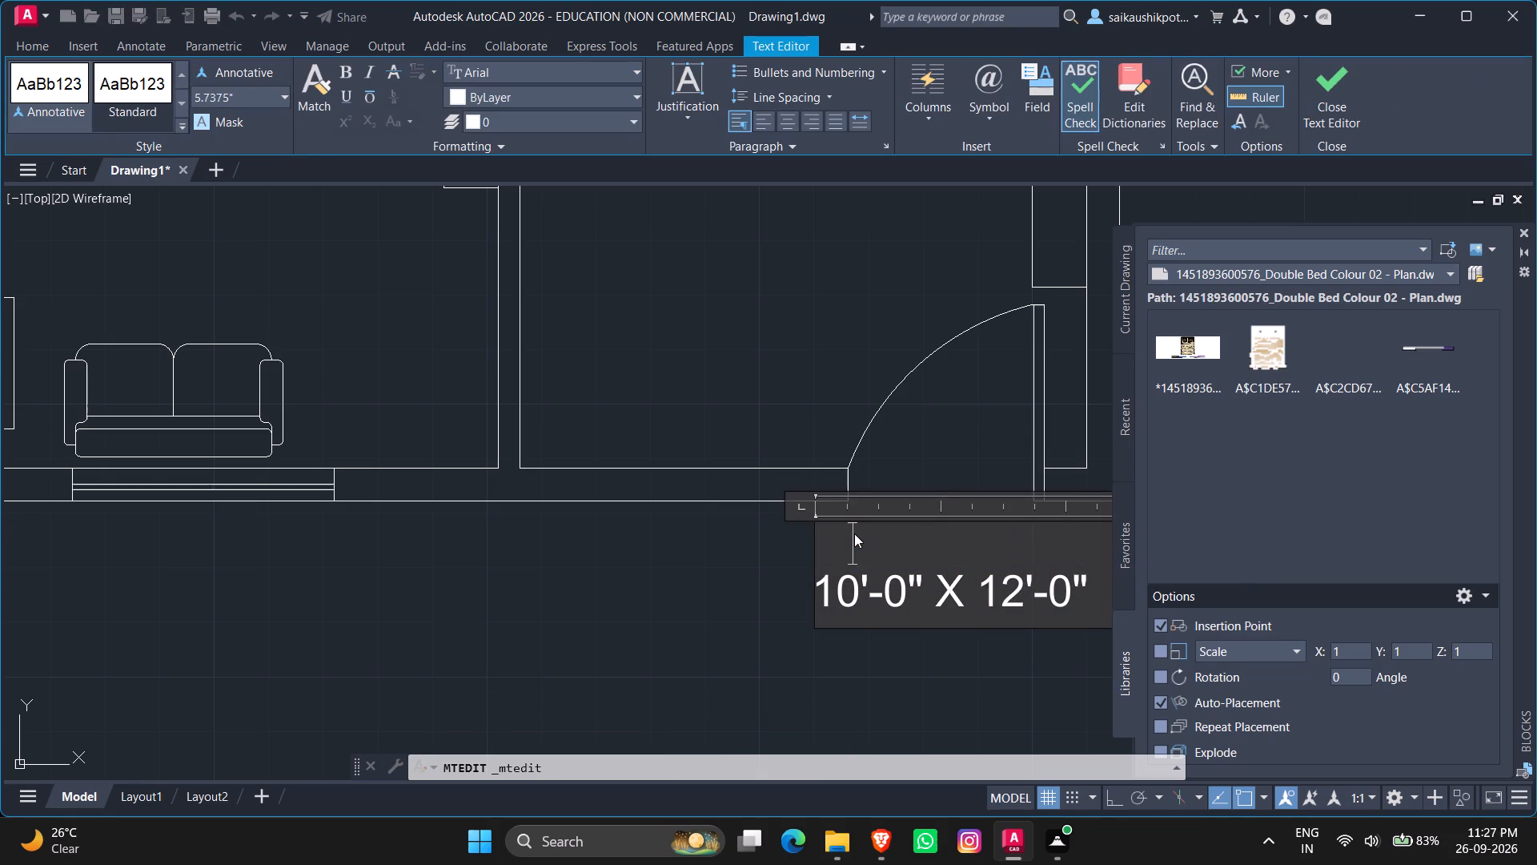
type("ENTRY")
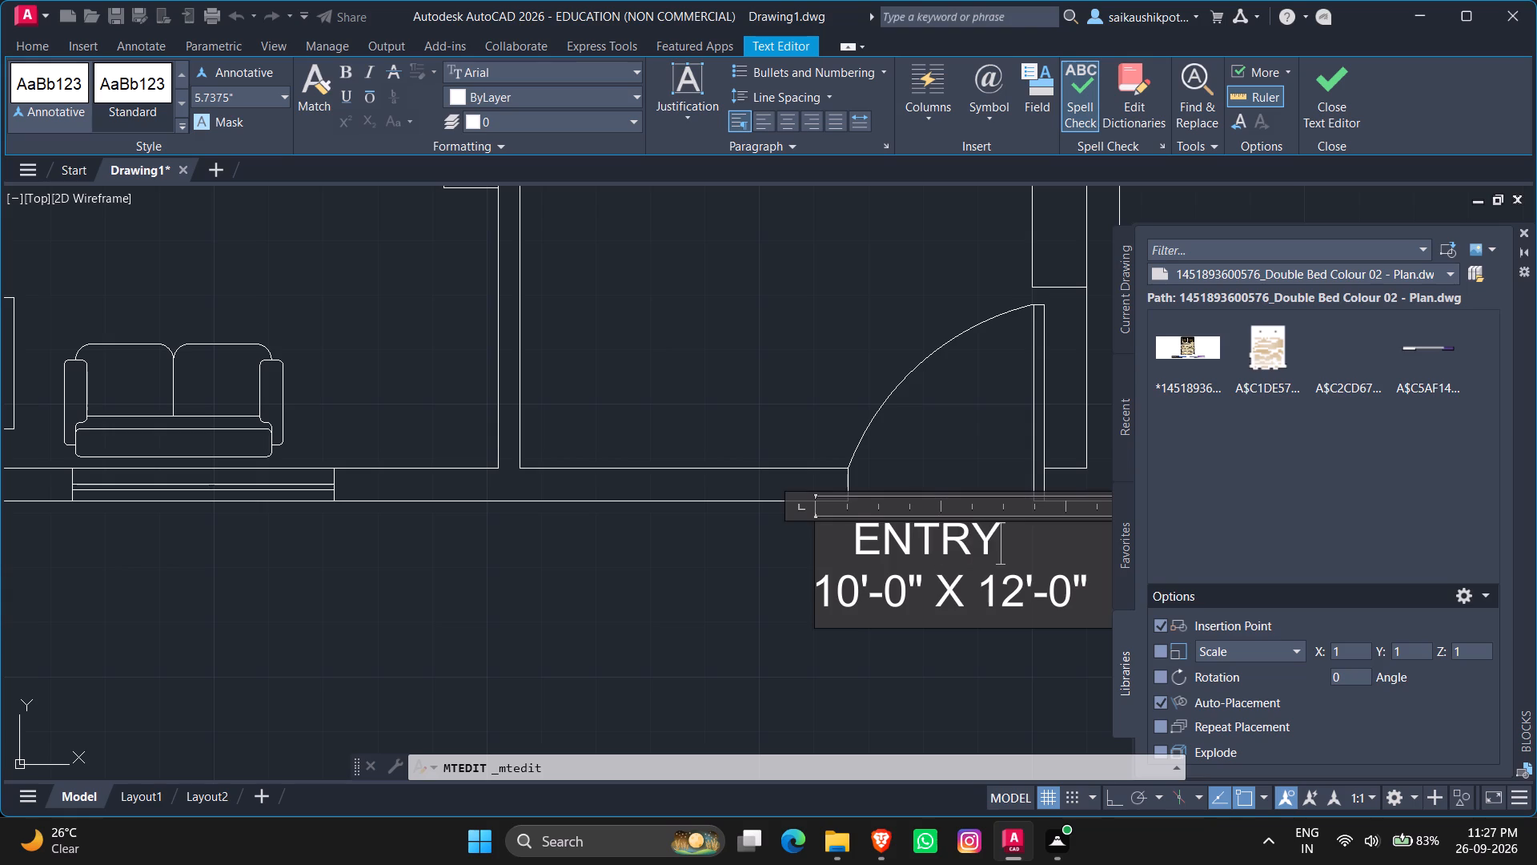
key("Down")
key("ctrl+a")
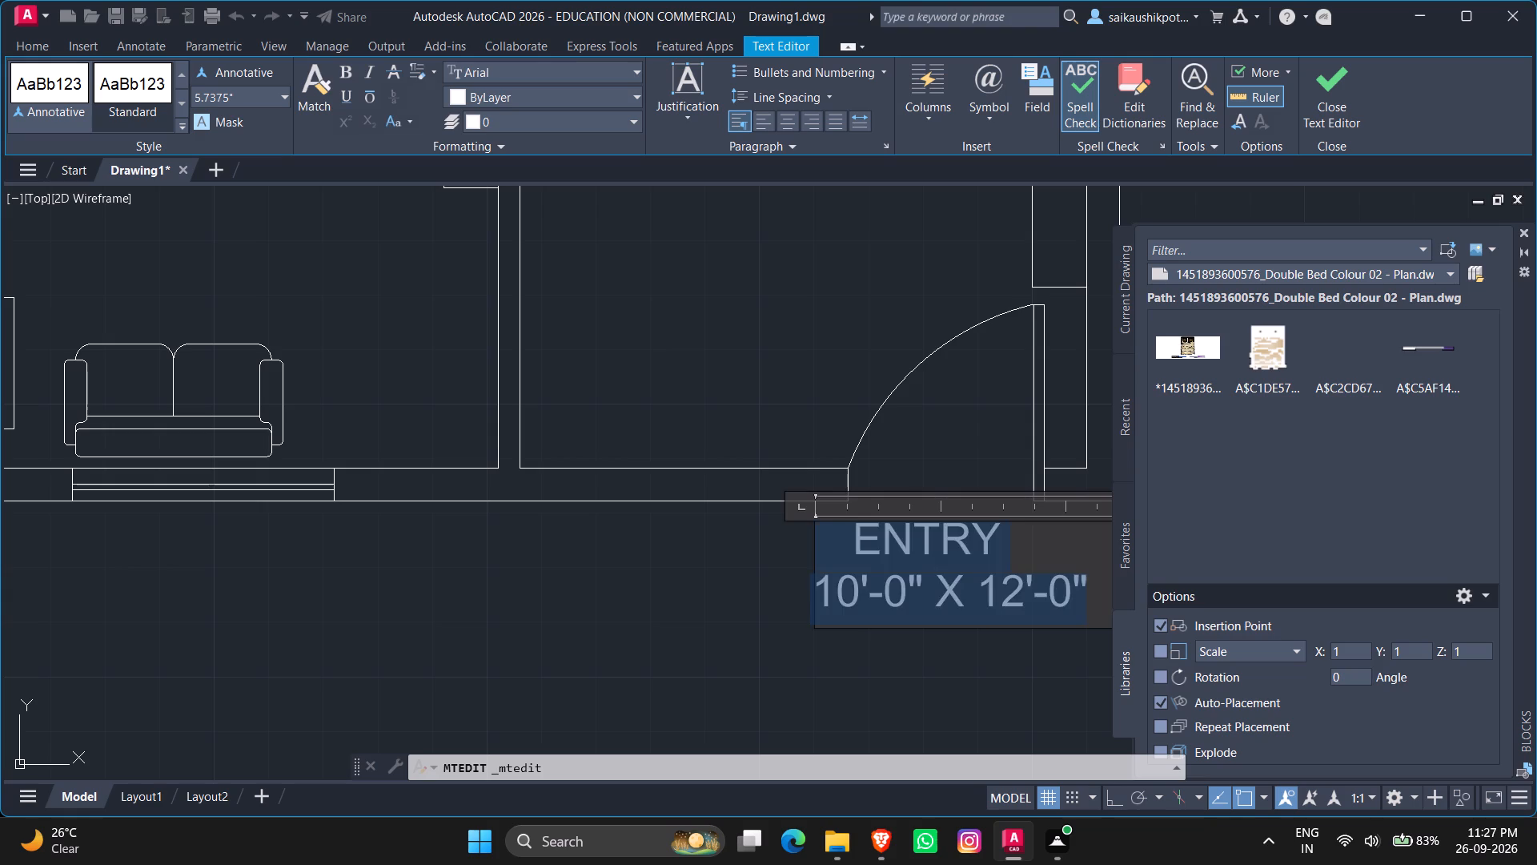
key("BackSpace")
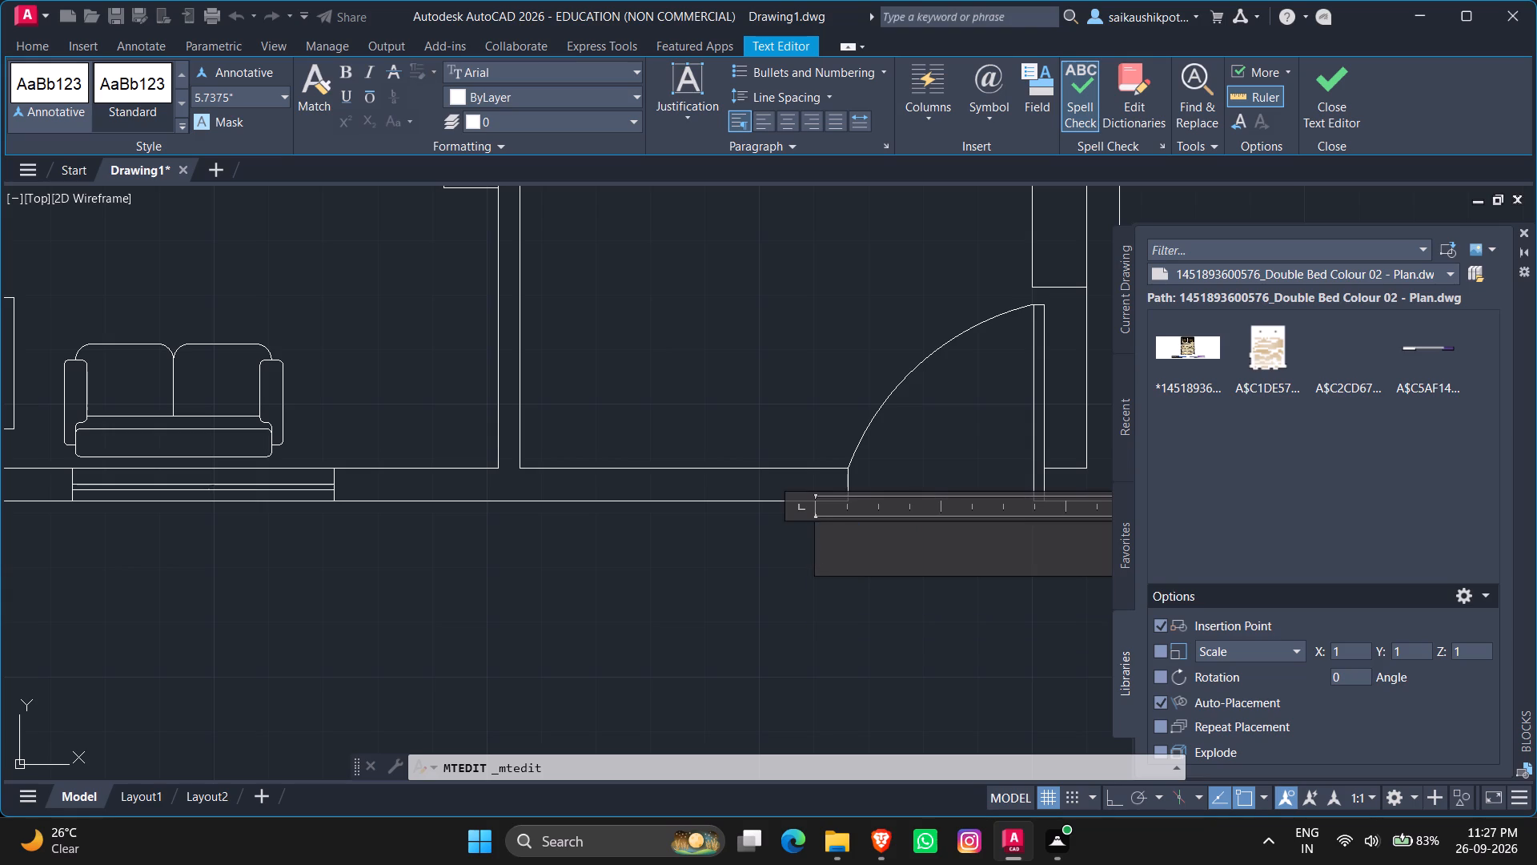
type("ENTRY")
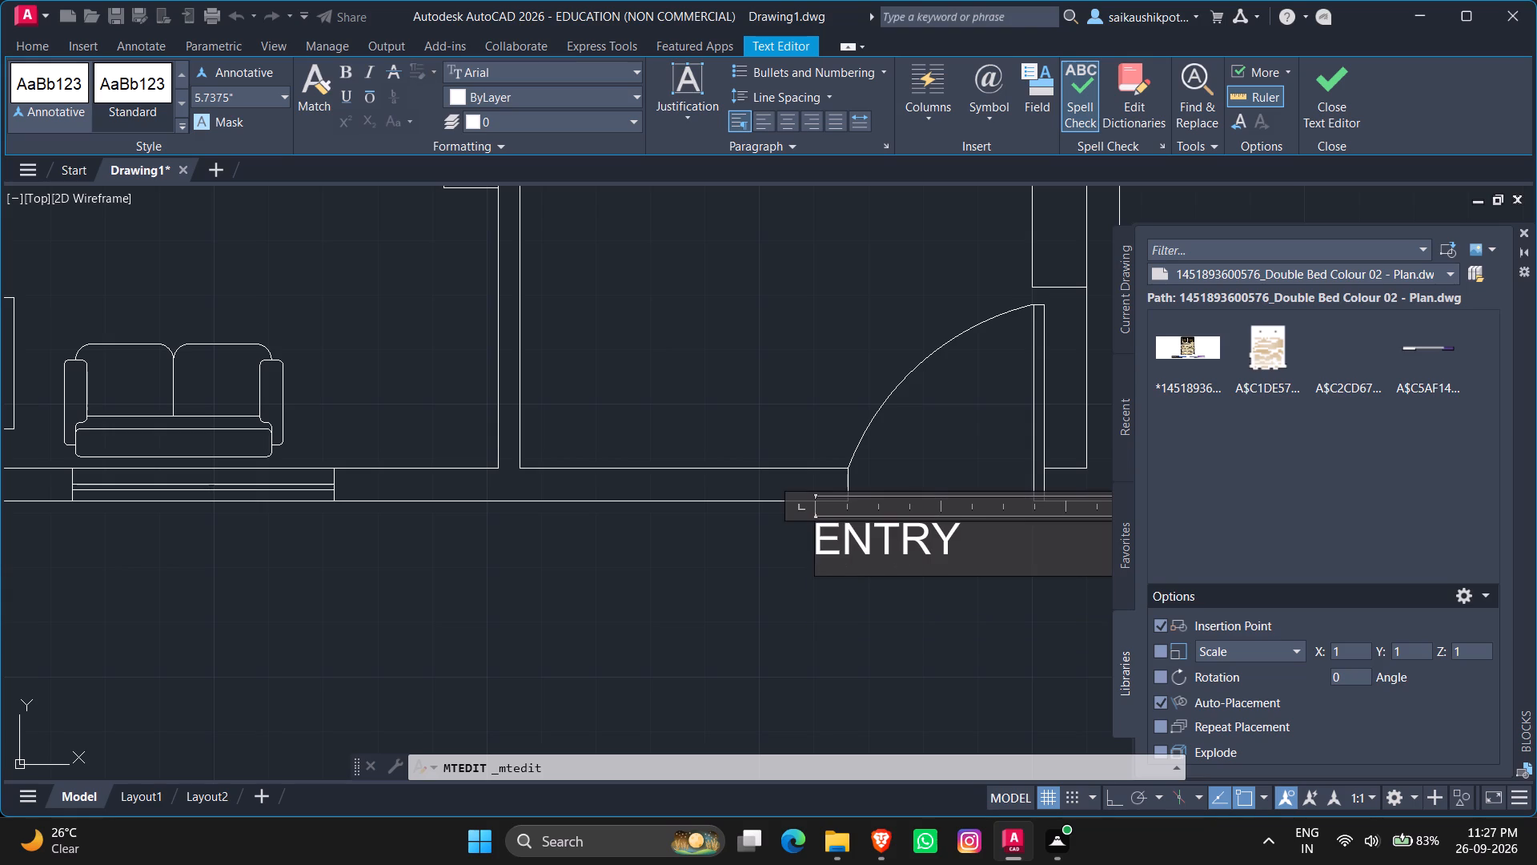
key("space")
key("Return")
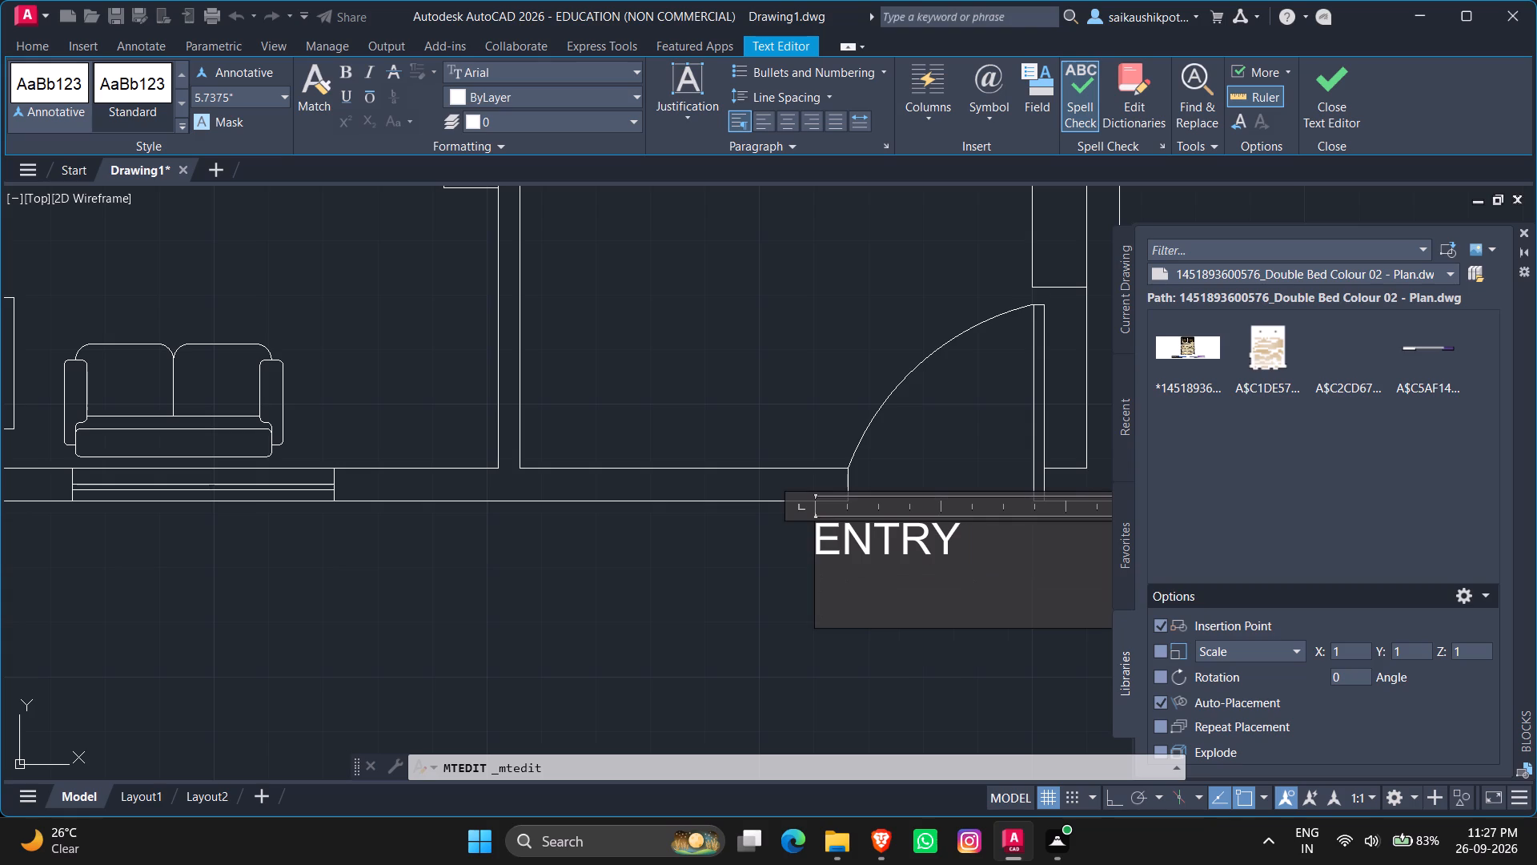
key("3")
key("apostrophe")
type("-0")
key("shift+quotedbl")
Indent both lines of the entrance label with leading spaces so 3'-0" sits centred beneath ENTRY, and finish editing the text.
key("Left")
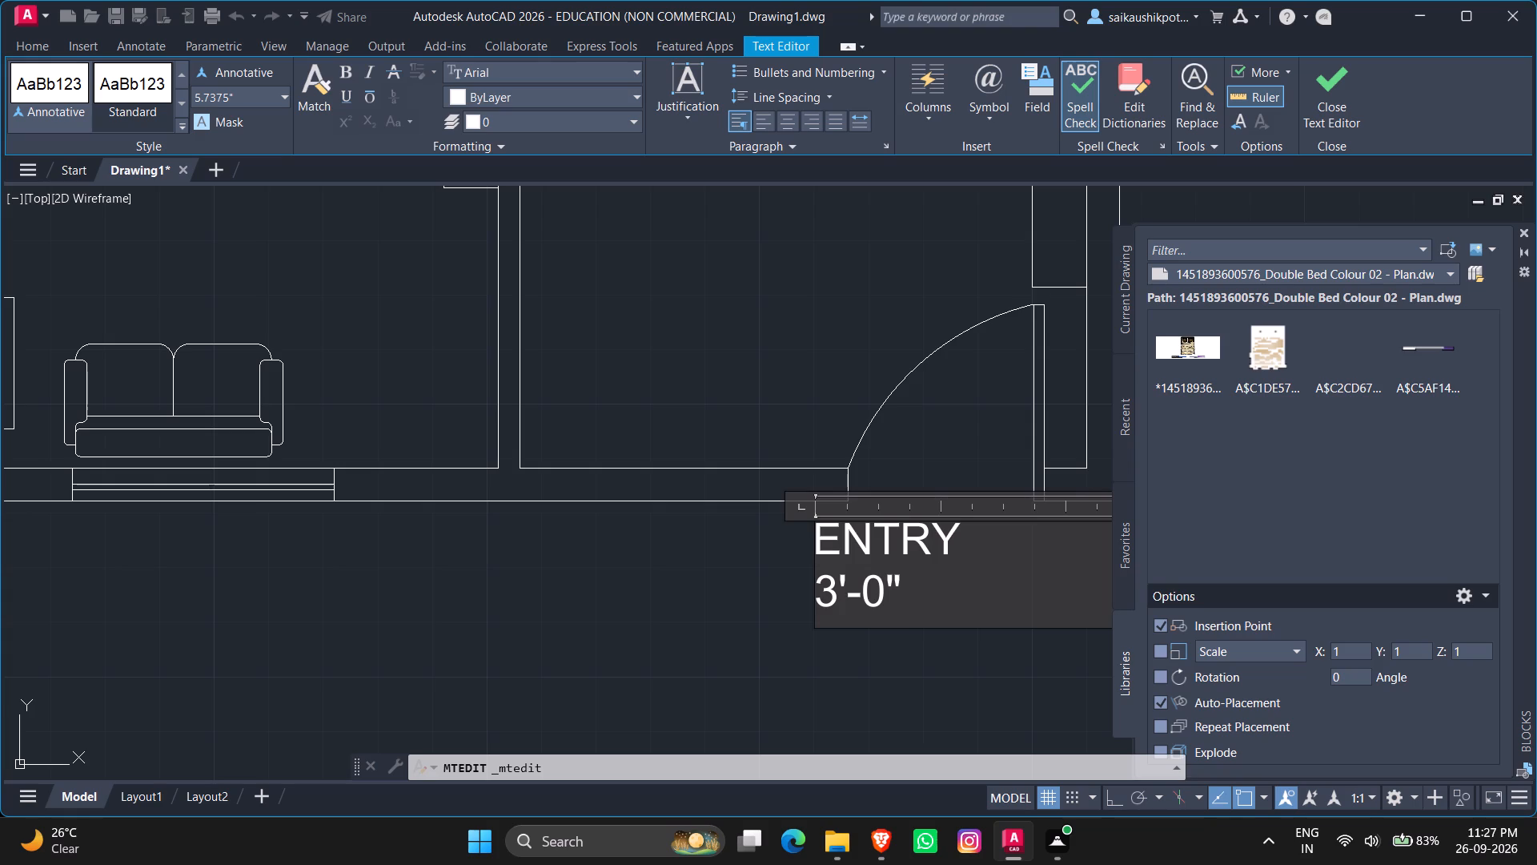
key("Left")
key("Up")
key("Up")
key("Left")
key("Left")
key("space")
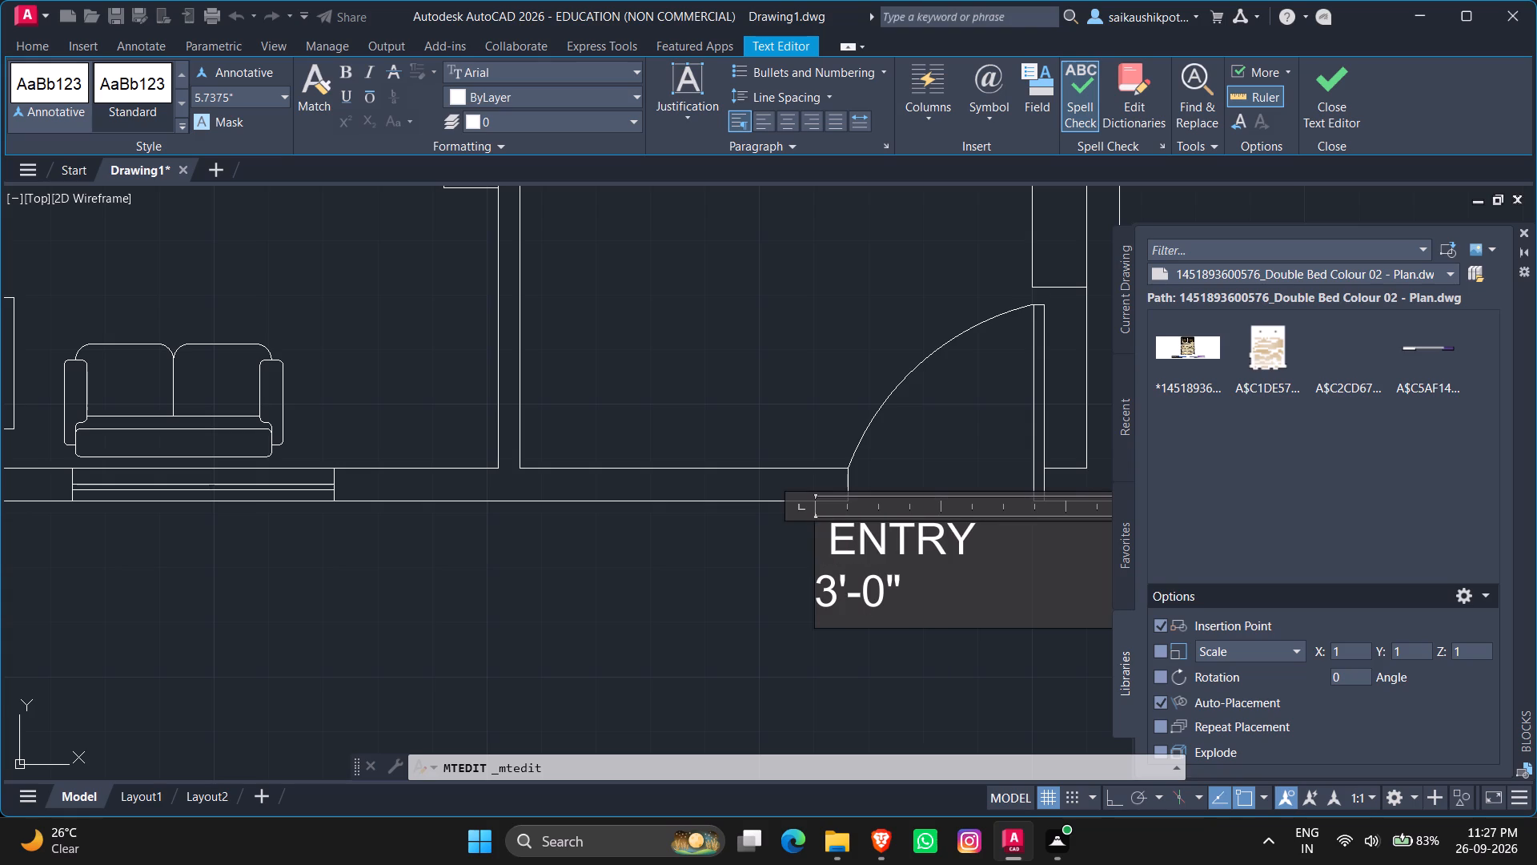
key("Down")
key("Left")
key("Right")
key("Left")
key("space")
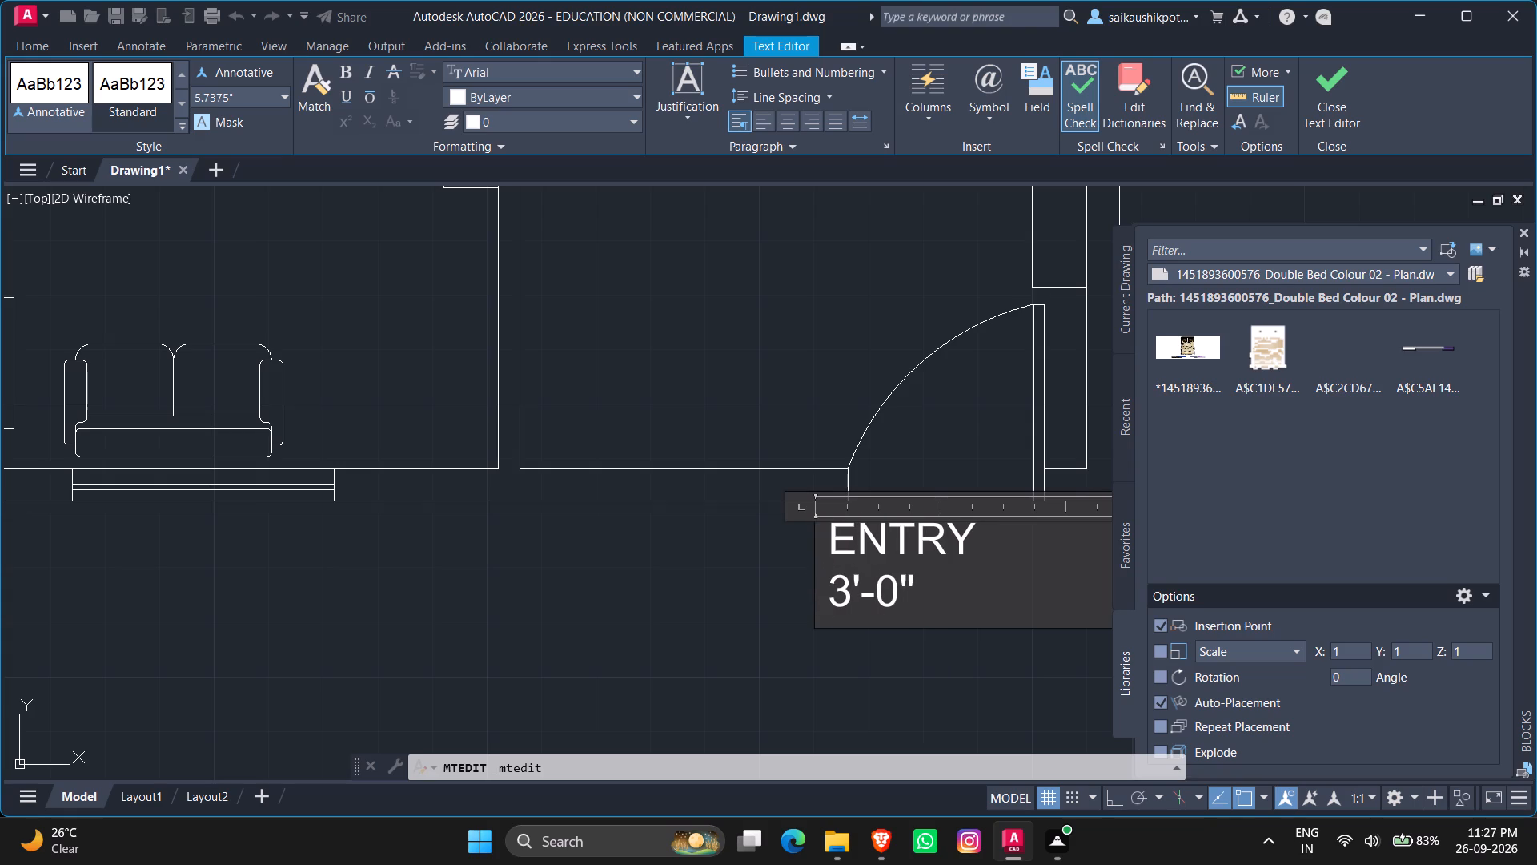
key("space")
key("space")
key("space")
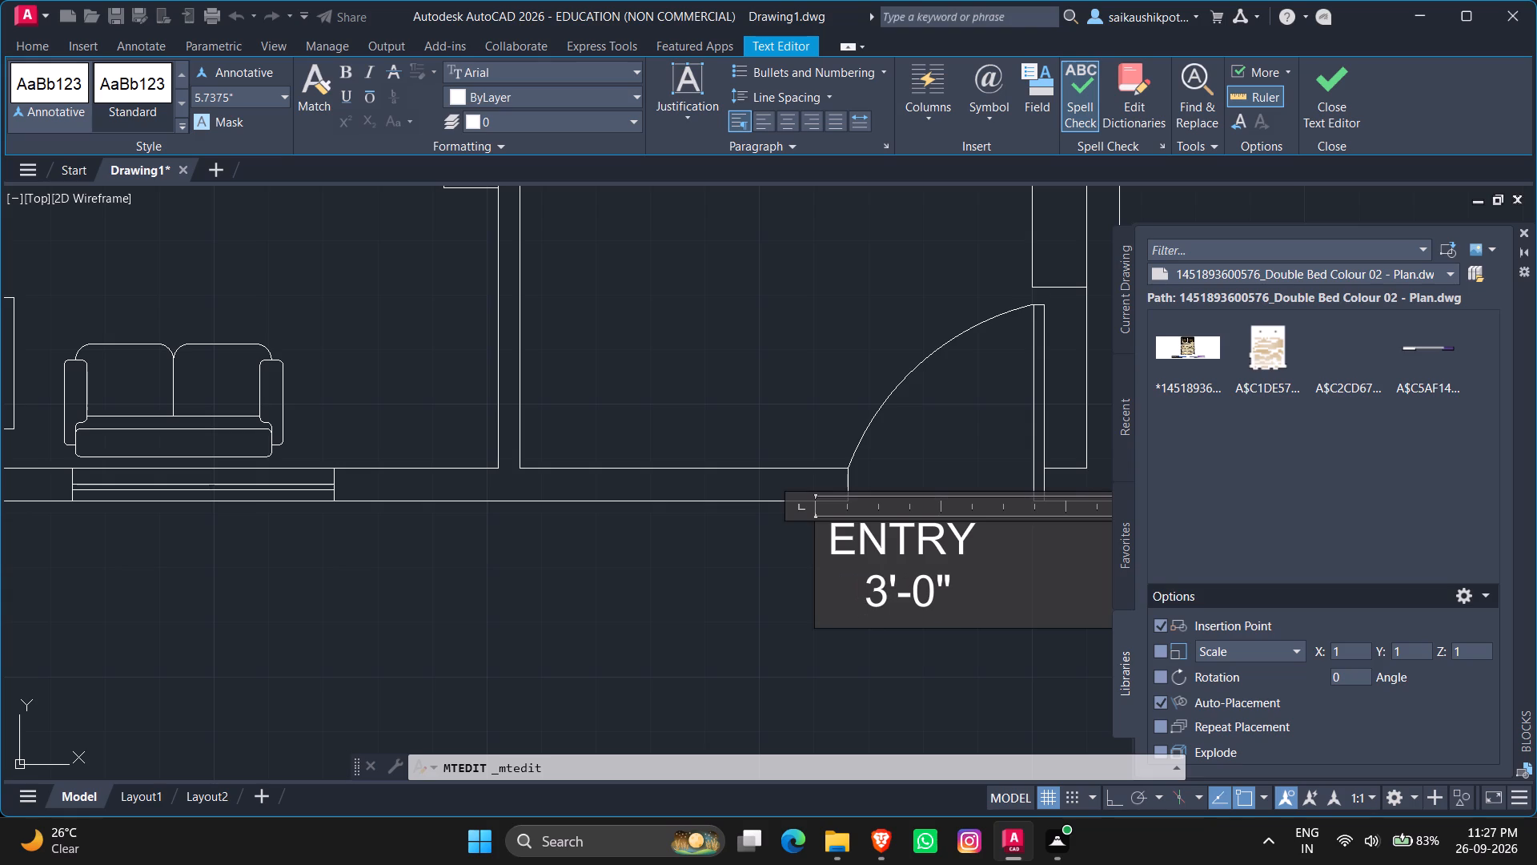
key("BackSpace")
key("Escape")
key("Return")
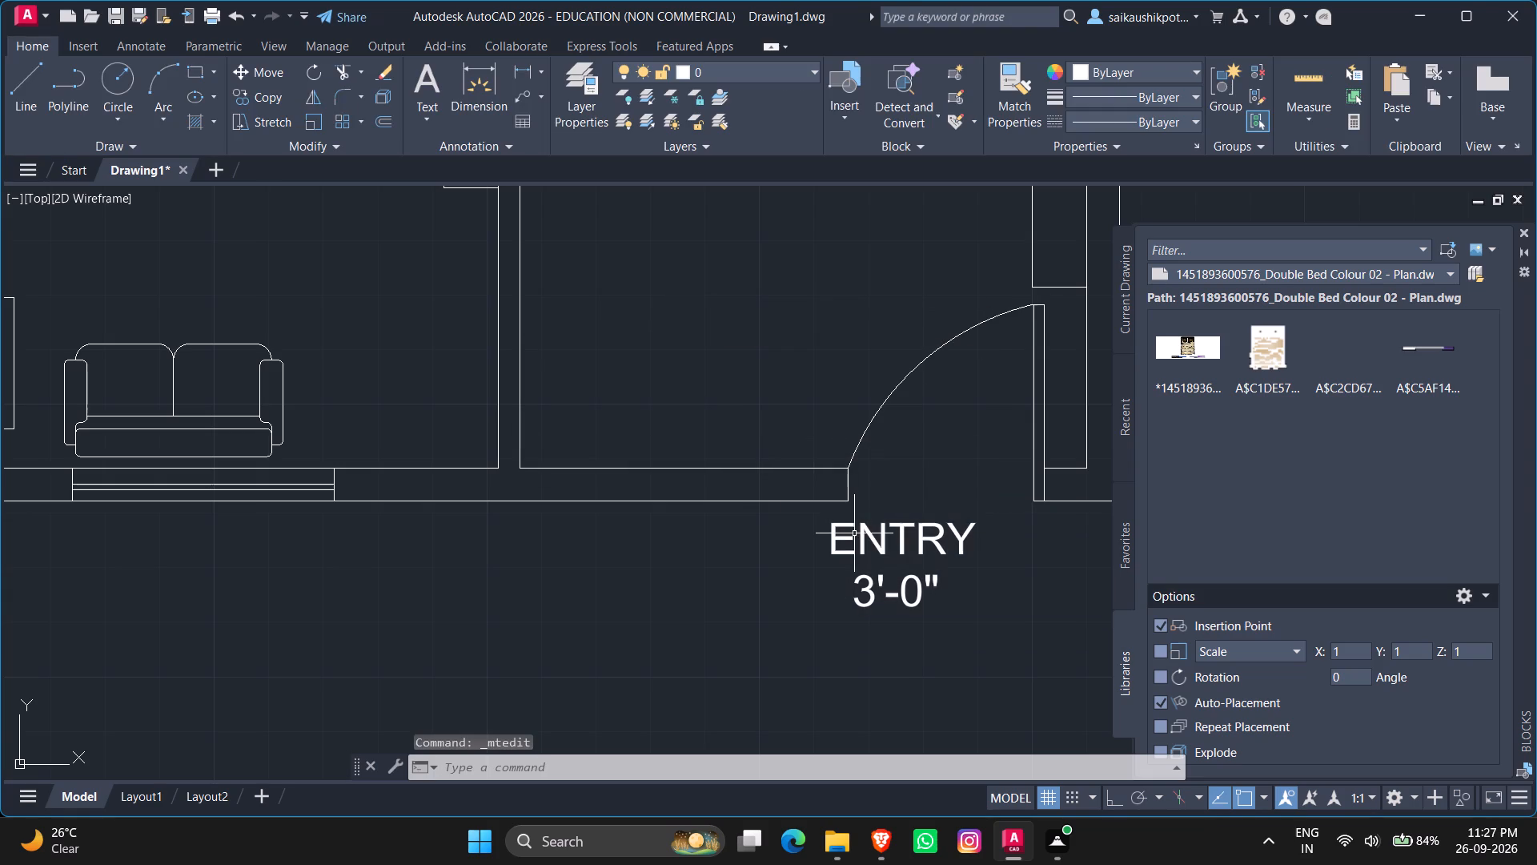
Move the ENTRY label a short distance along the wall so it sits centred below the entrance door opening.
left_click(863, 553)
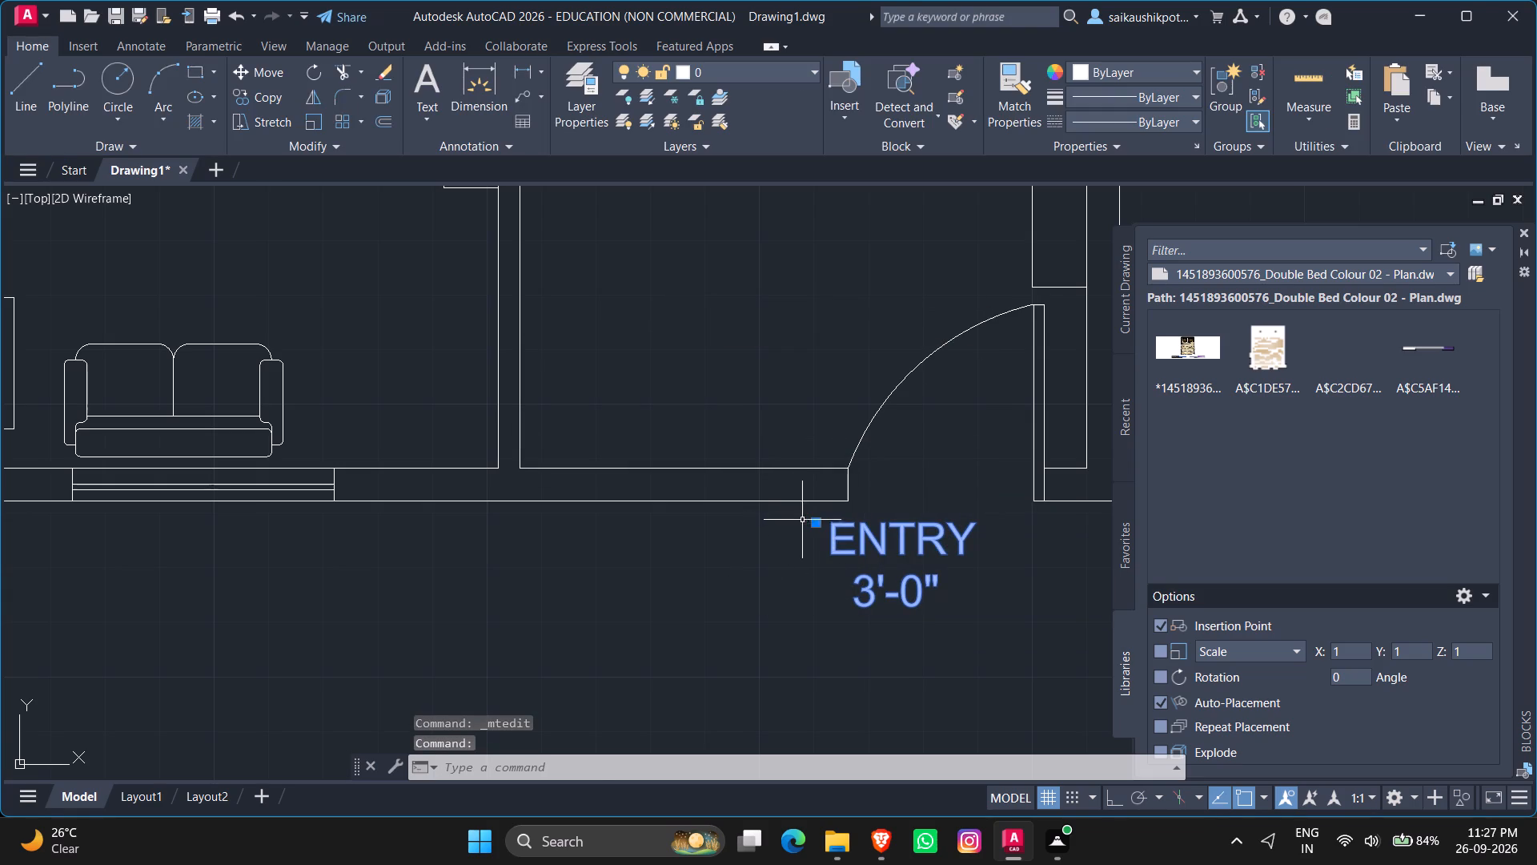
left_click(817, 523)
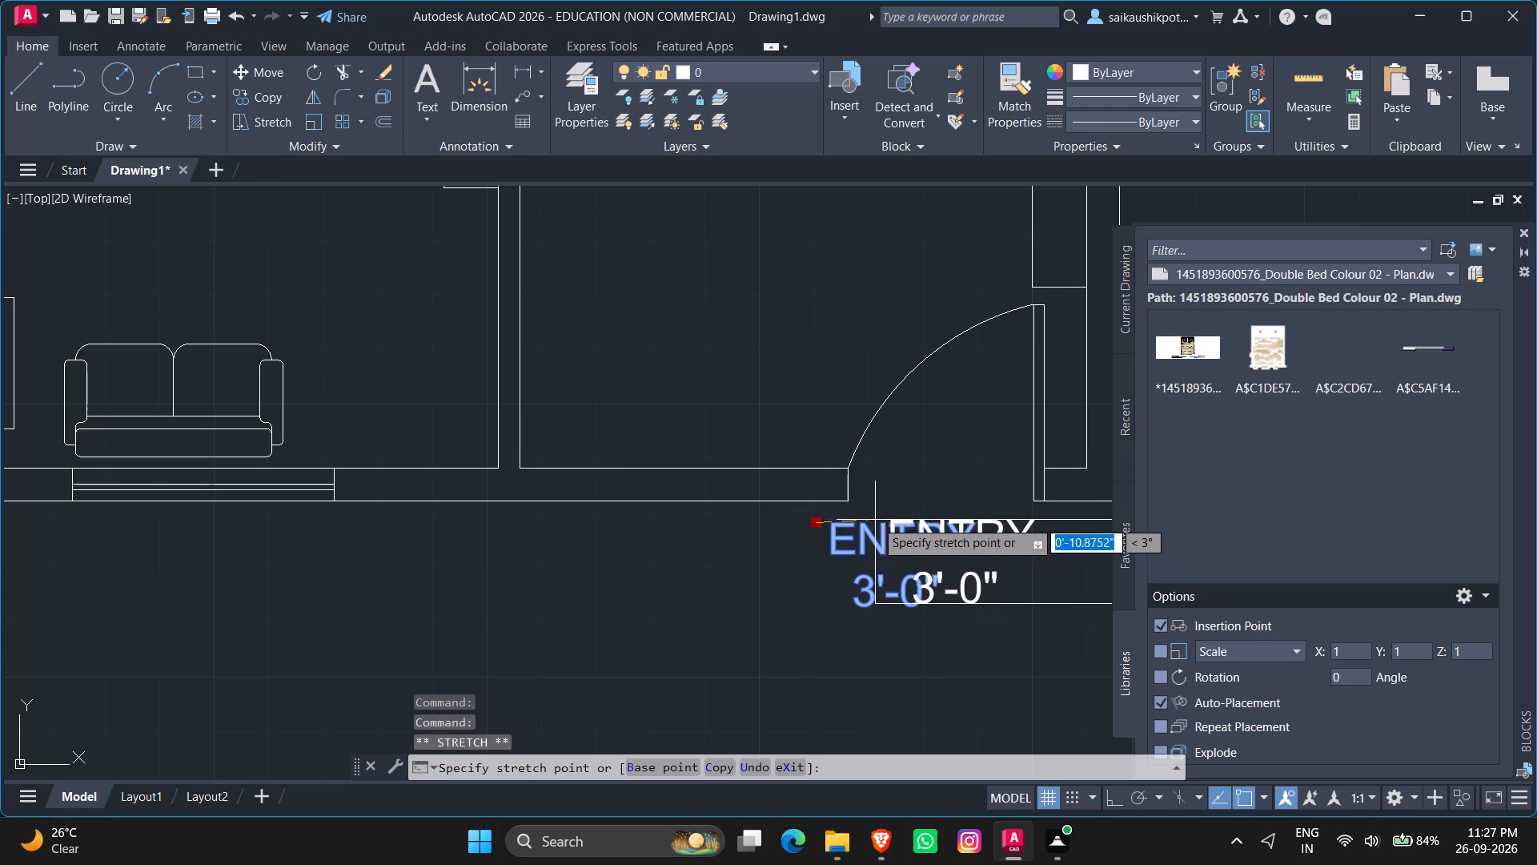
left_click(868, 514)
scroll(871, 524, "down", 1)
scroll(890, 542, "up", 2)
scroll(890, 542, "down", 2)
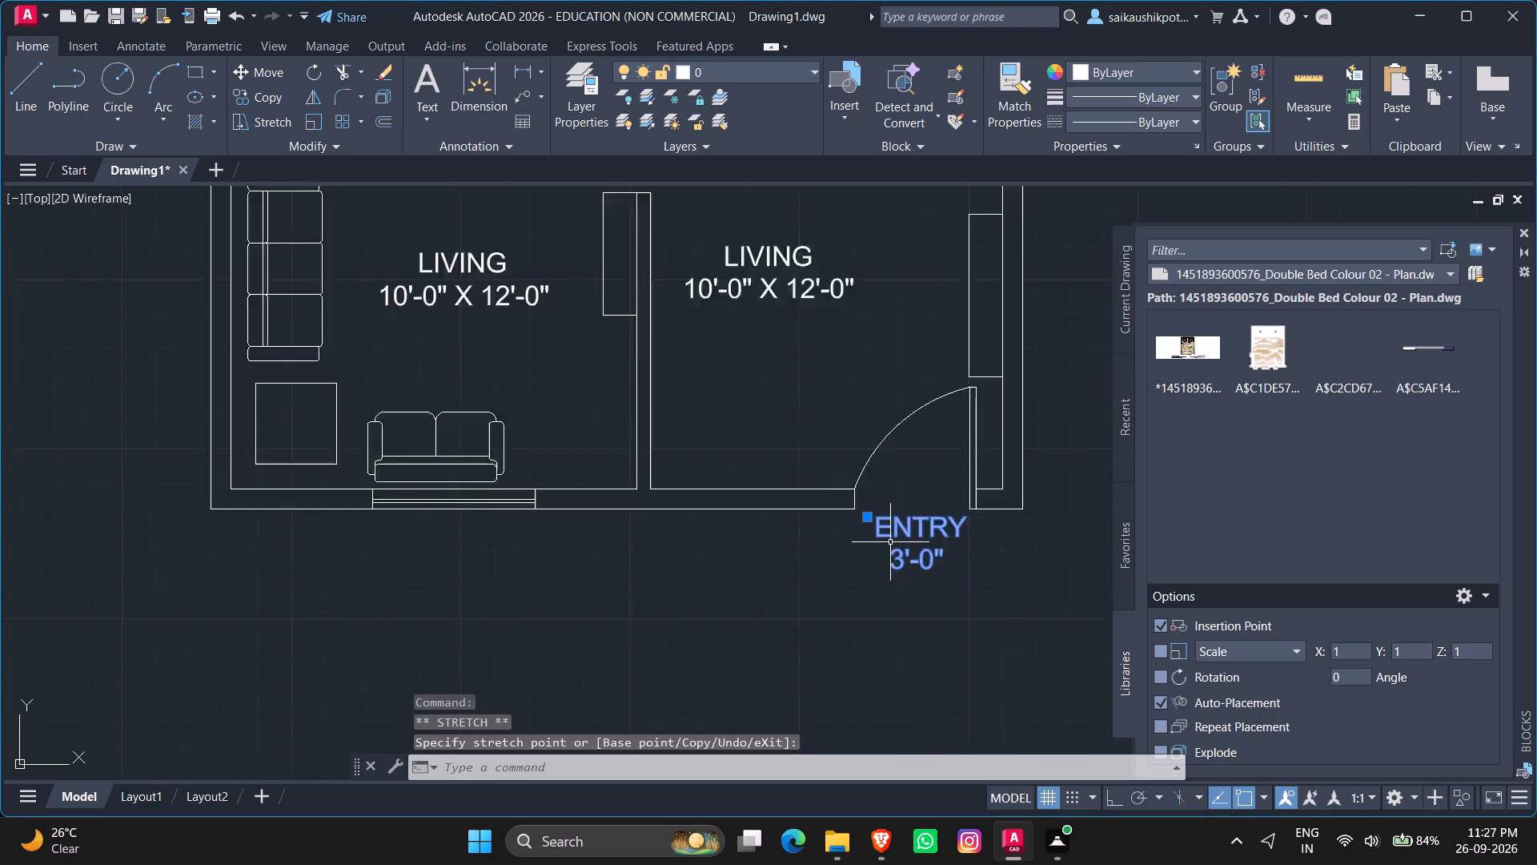
scroll(890, 542, "down", 1)
key("Escape")
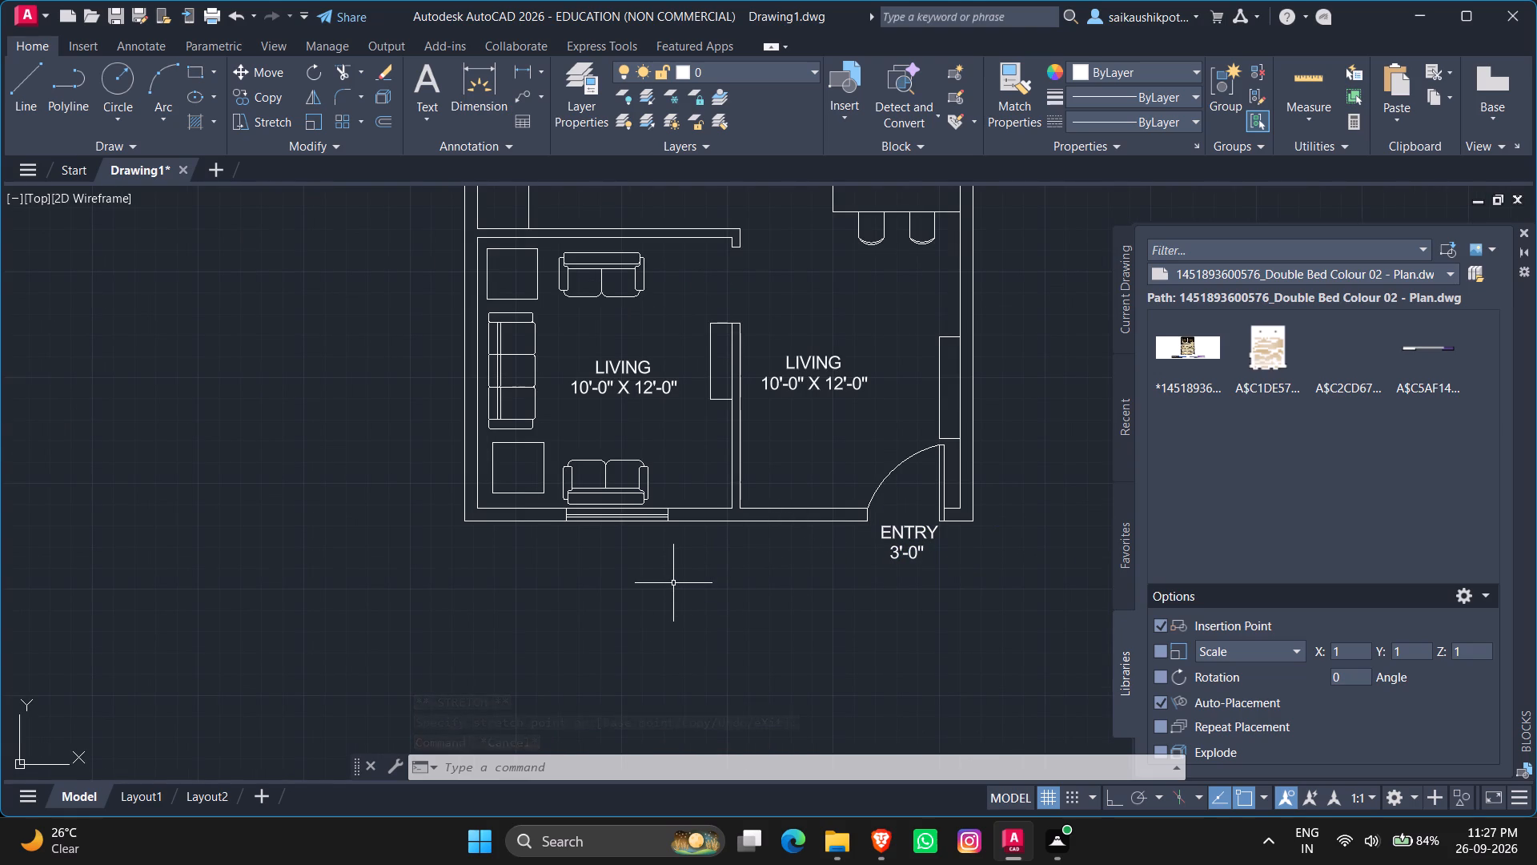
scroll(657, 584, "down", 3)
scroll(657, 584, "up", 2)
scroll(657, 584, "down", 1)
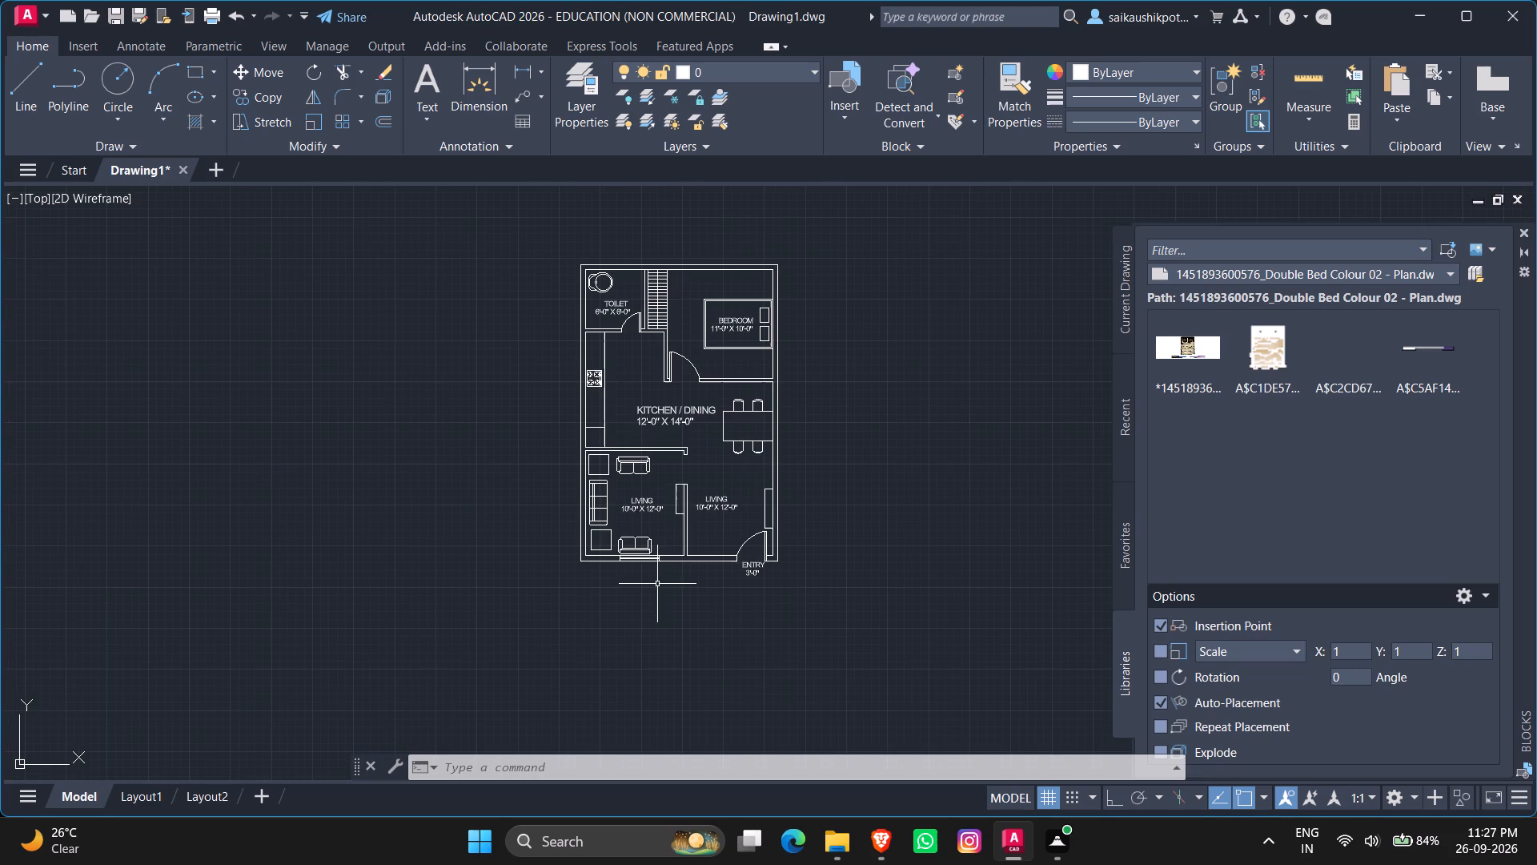
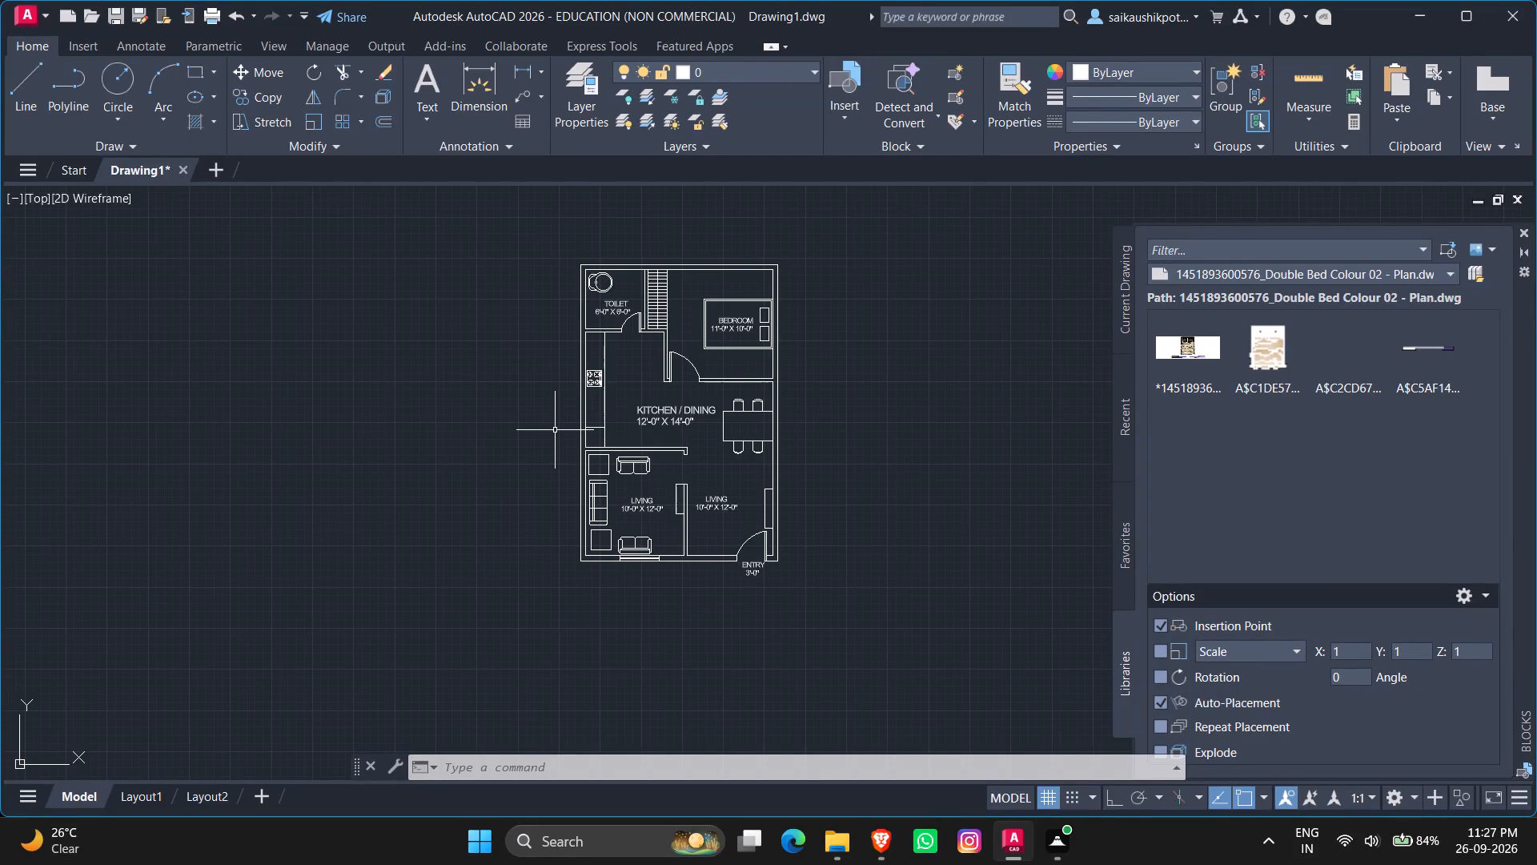
Add a vertical linear dimension for the plan's full outer length, corner to corner, placed just outside the bedroom and entrance side wall.
scroll(571, 381, "up", 2)
scroll(540, 332, "down", 2)
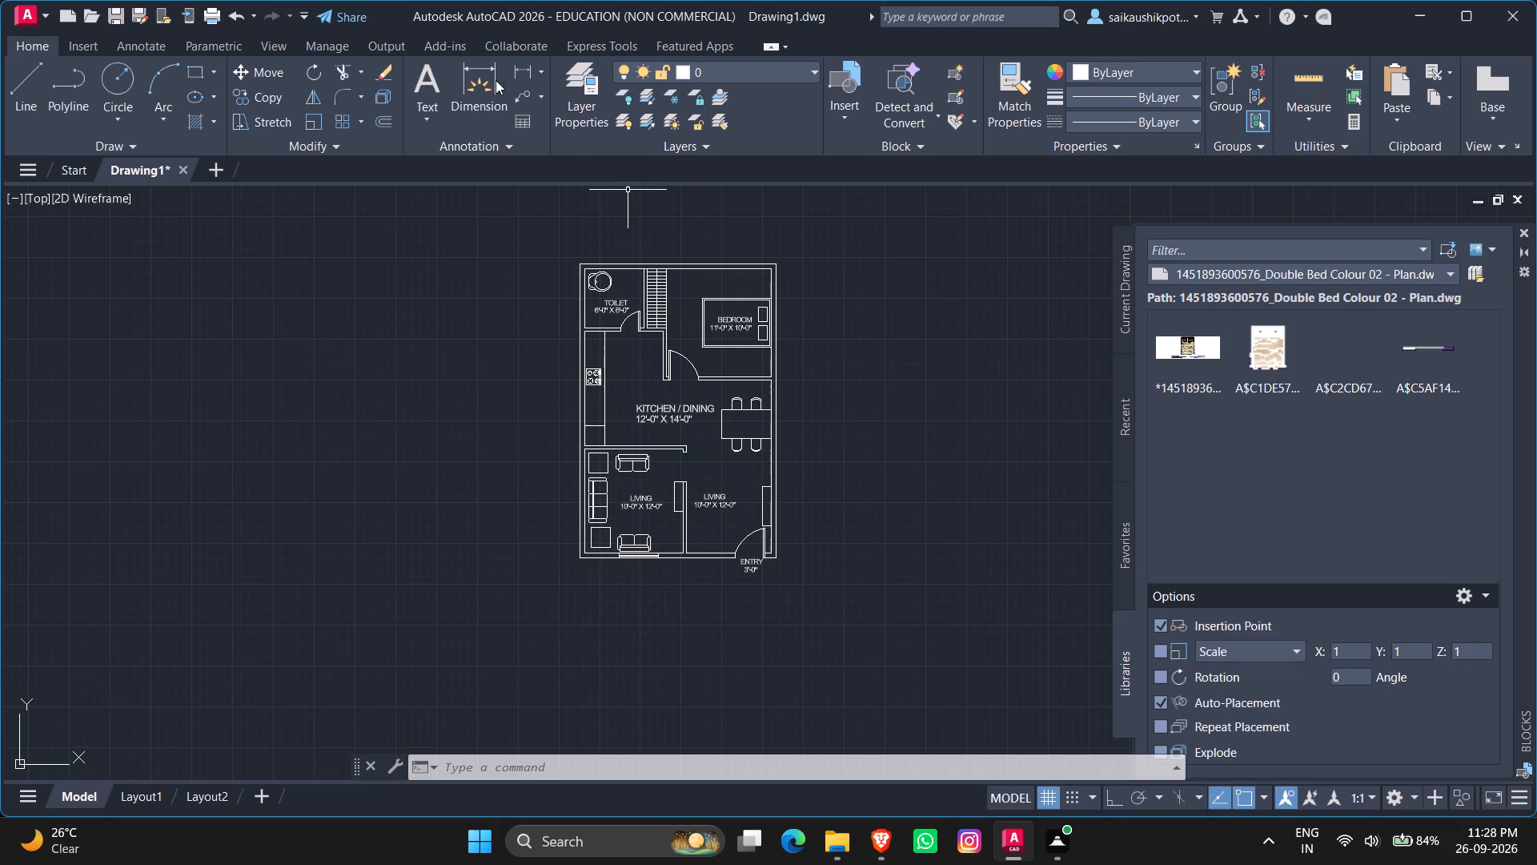
left_click(514, 70)
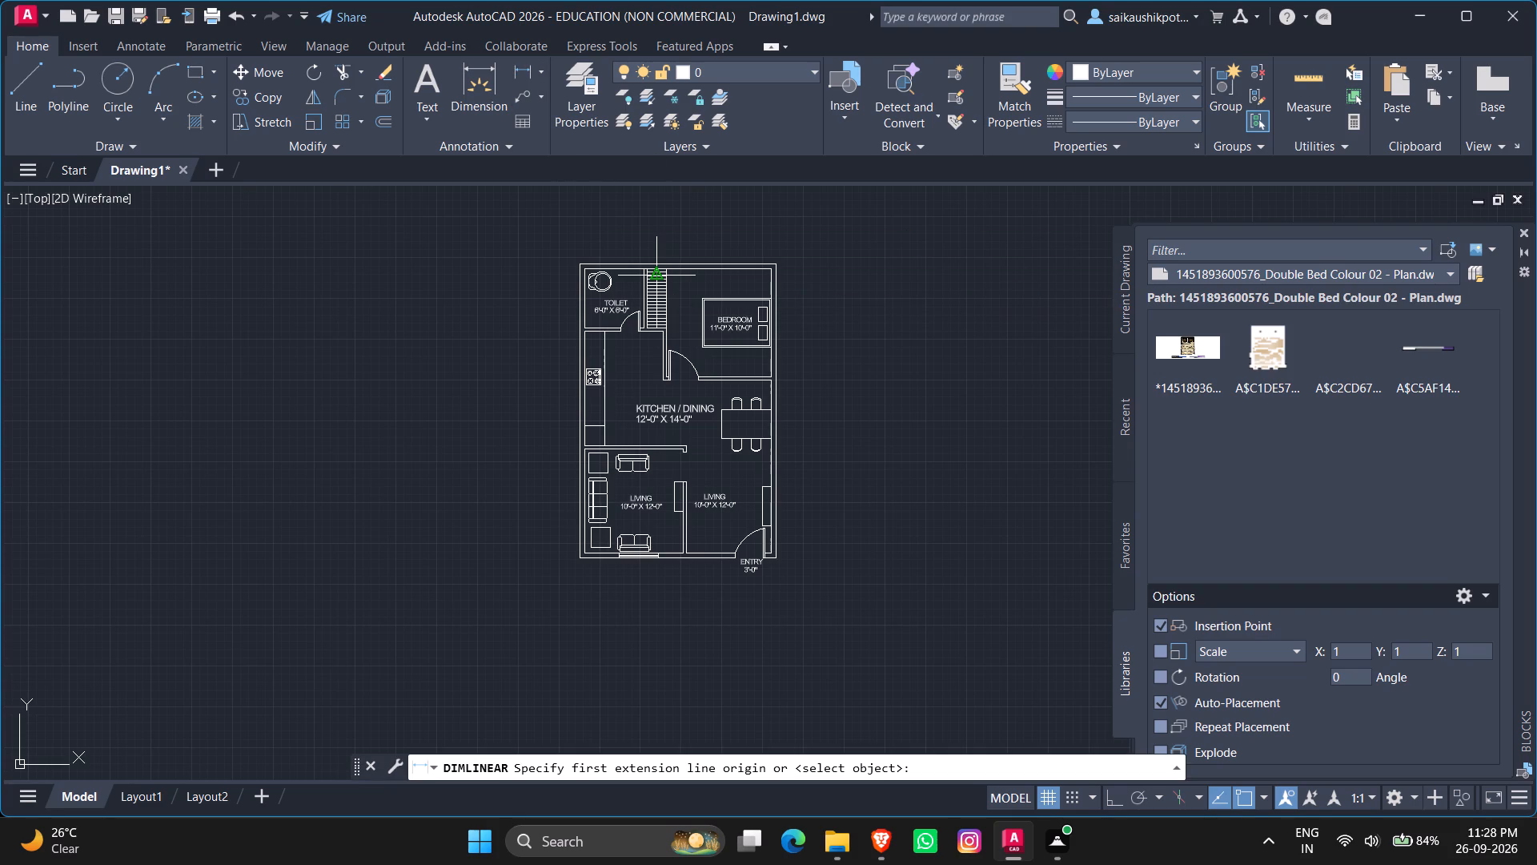
scroll(773, 268, "up", 2)
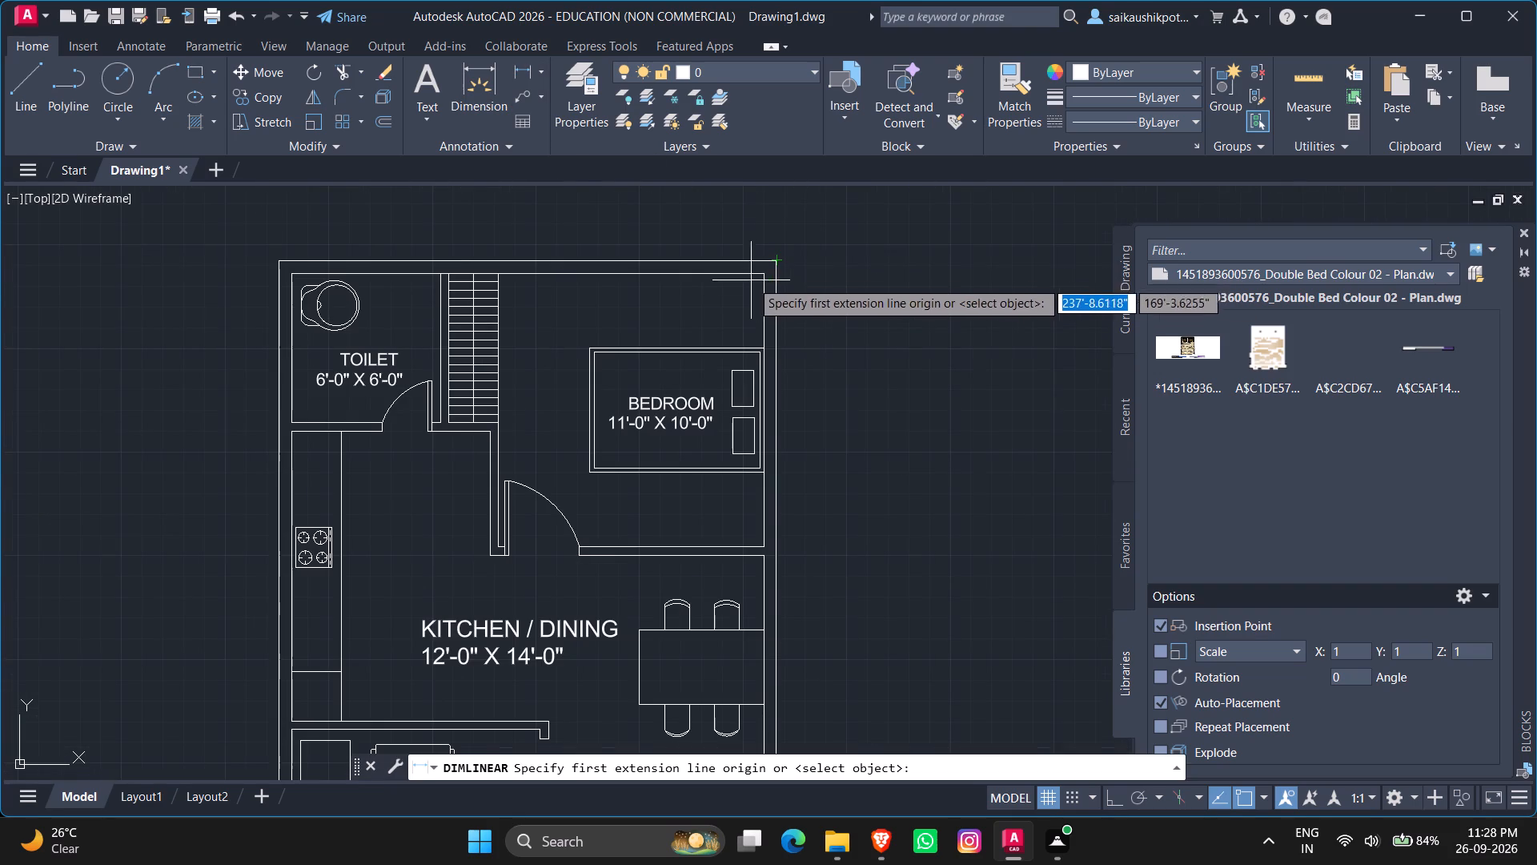
left_click(773, 264)
scroll(847, 287, "down", 3)
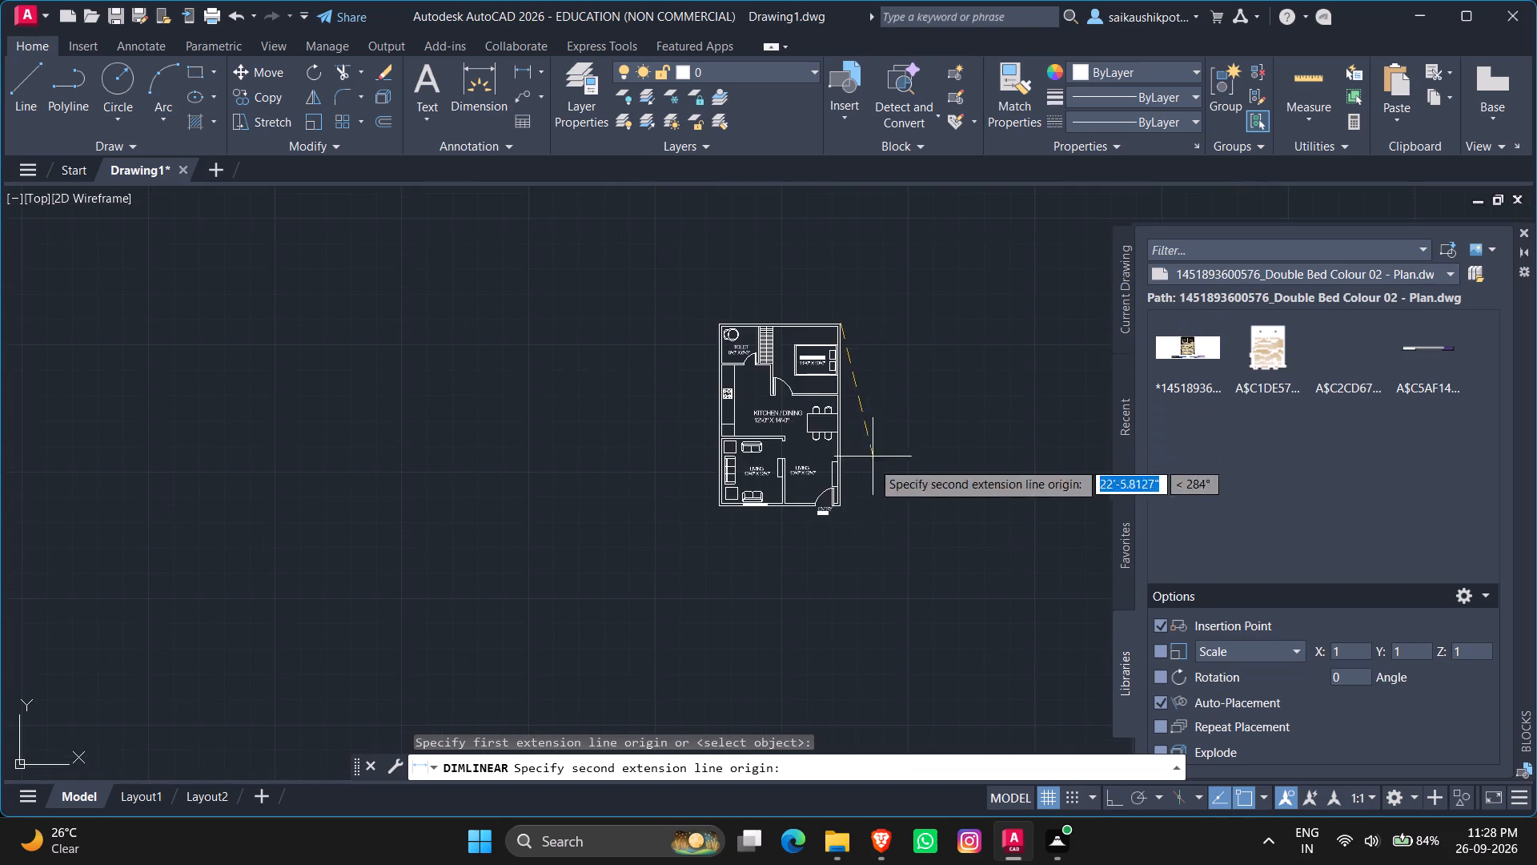
scroll(850, 526, "up", 4)
left_click(772, 408)
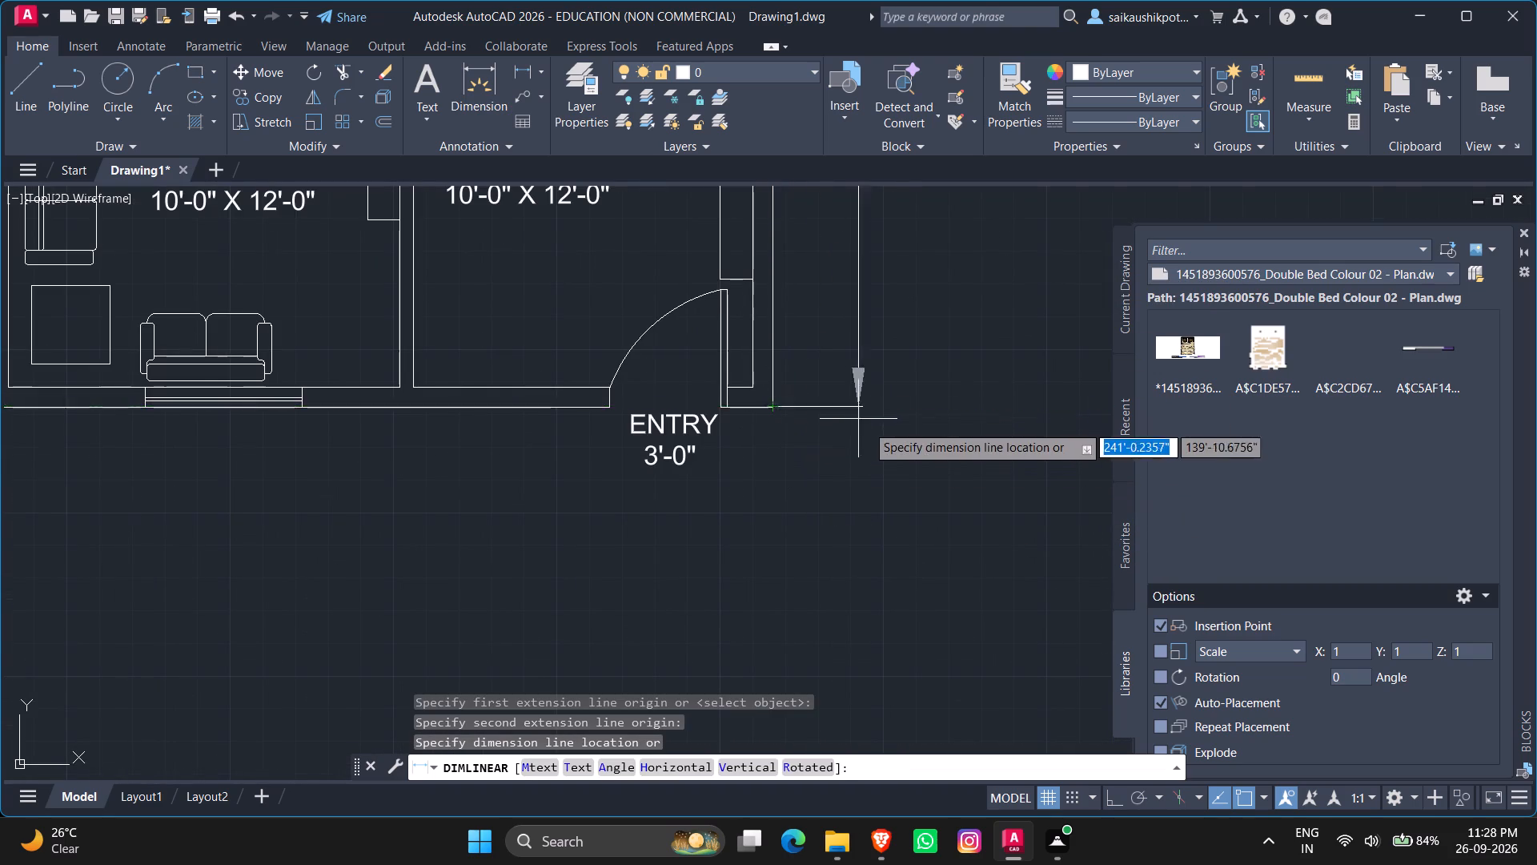
scroll(868, 425, "down", 4)
left_click(870, 411)
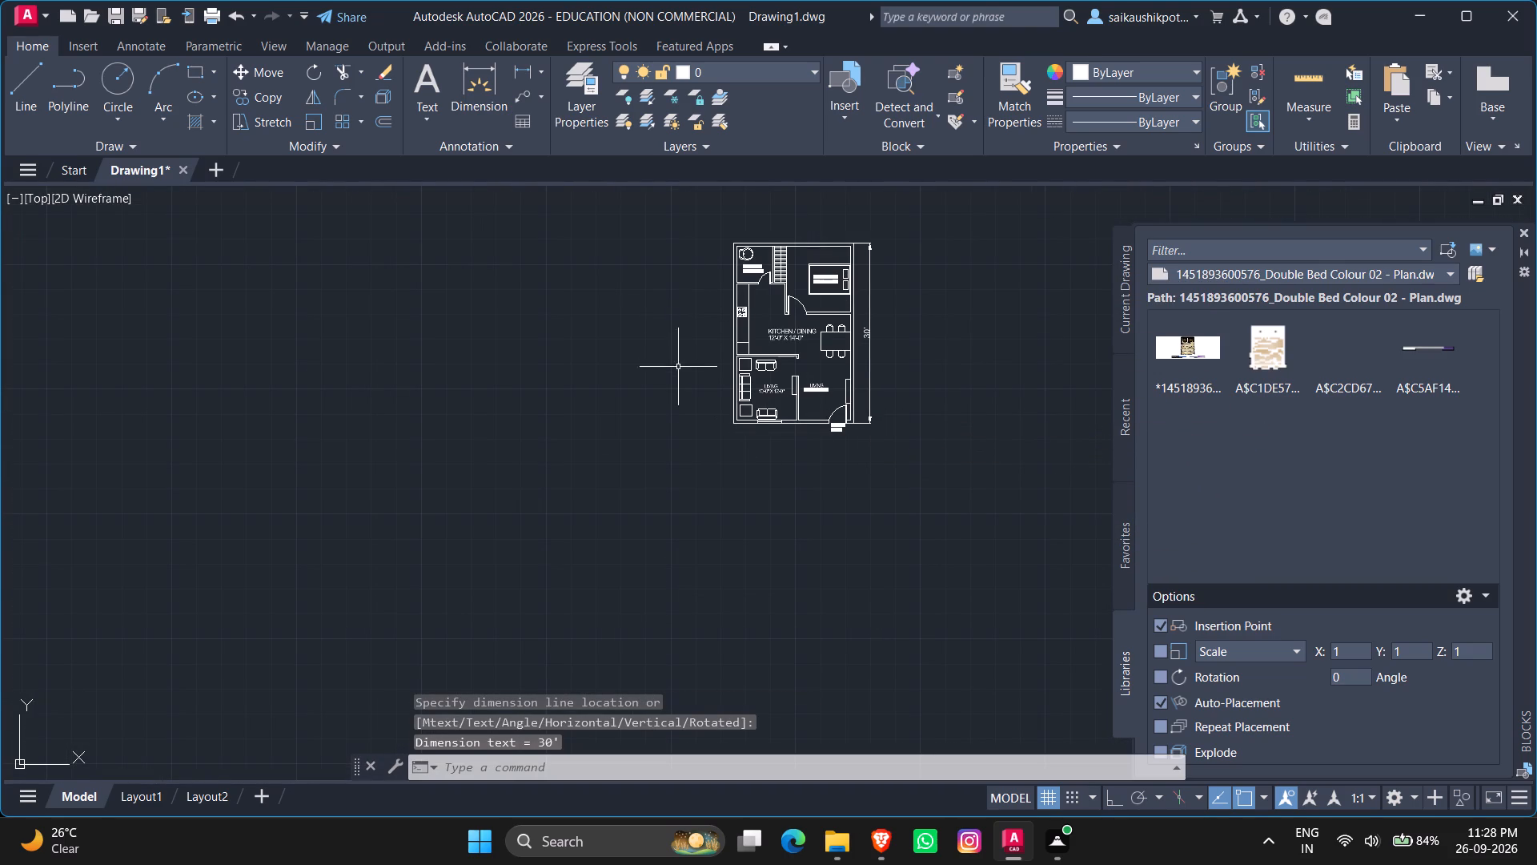
Add a horizontal linear dimension across the plan's full outer width, placed well above the toilet and bedroom wall.
left_click(527, 78)
scroll(917, 254, "up", 1)
scroll(731, 286, "down", 2)
scroll(734, 227, "up", 3)
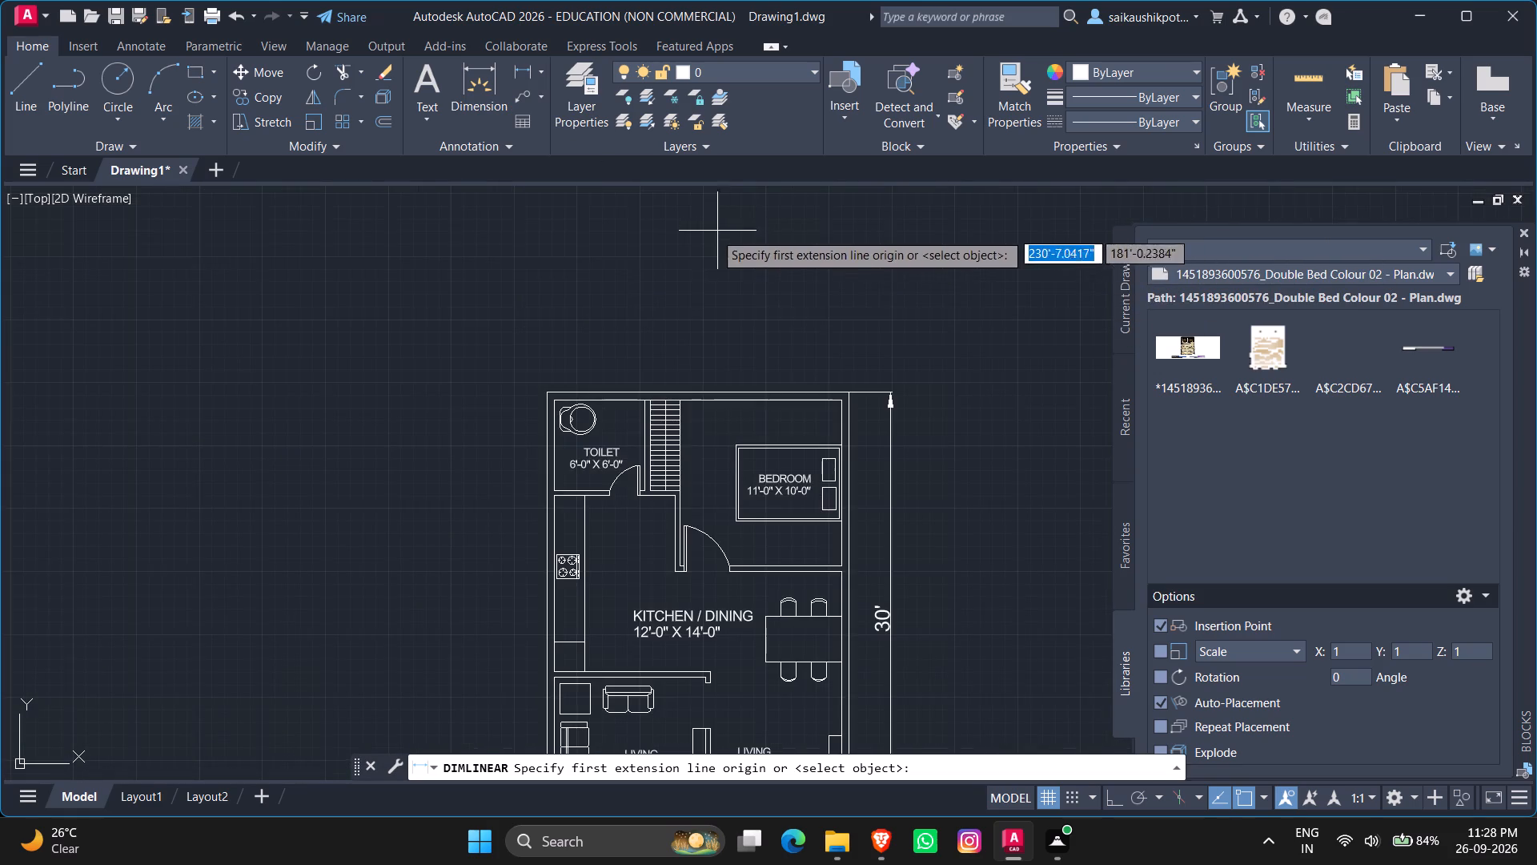
scroll(646, 388, "up", 1)
scroll(608, 333, "up", 1)
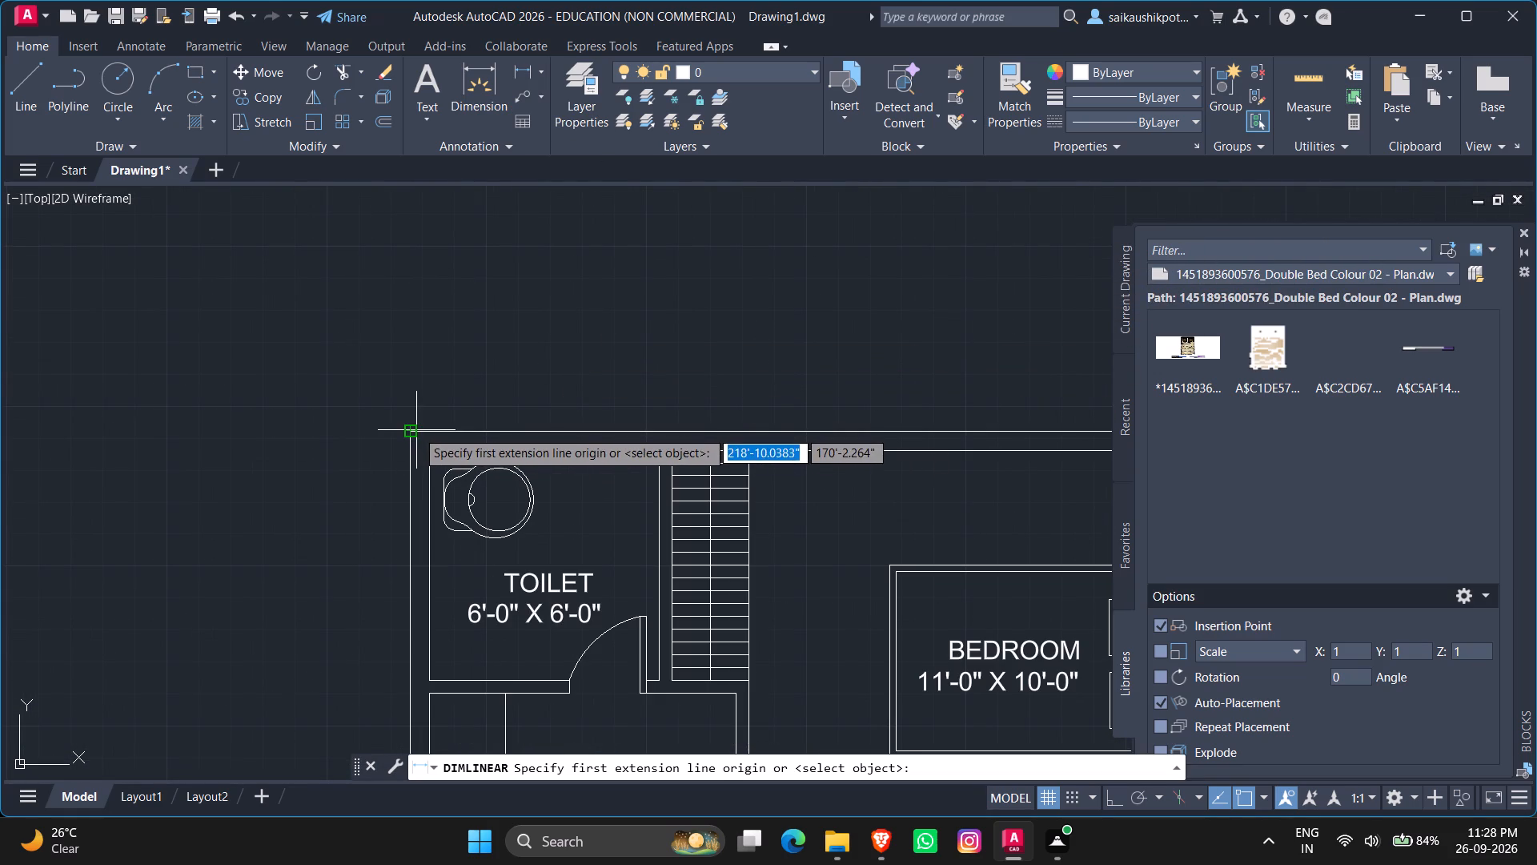
left_click(415, 430)
scroll(471, 338, "down", 1)
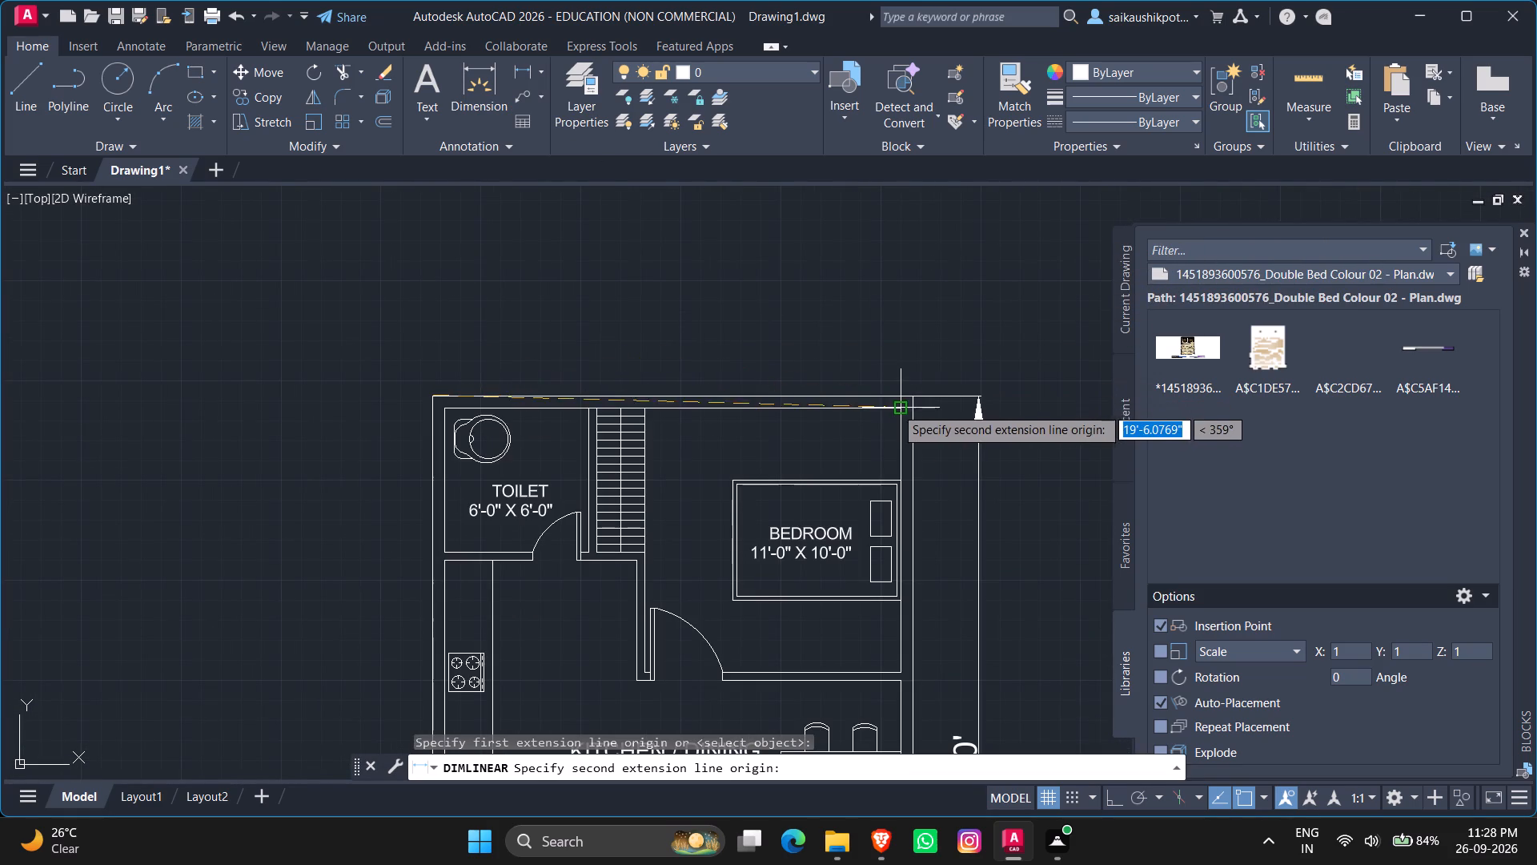
left_click(909, 393)
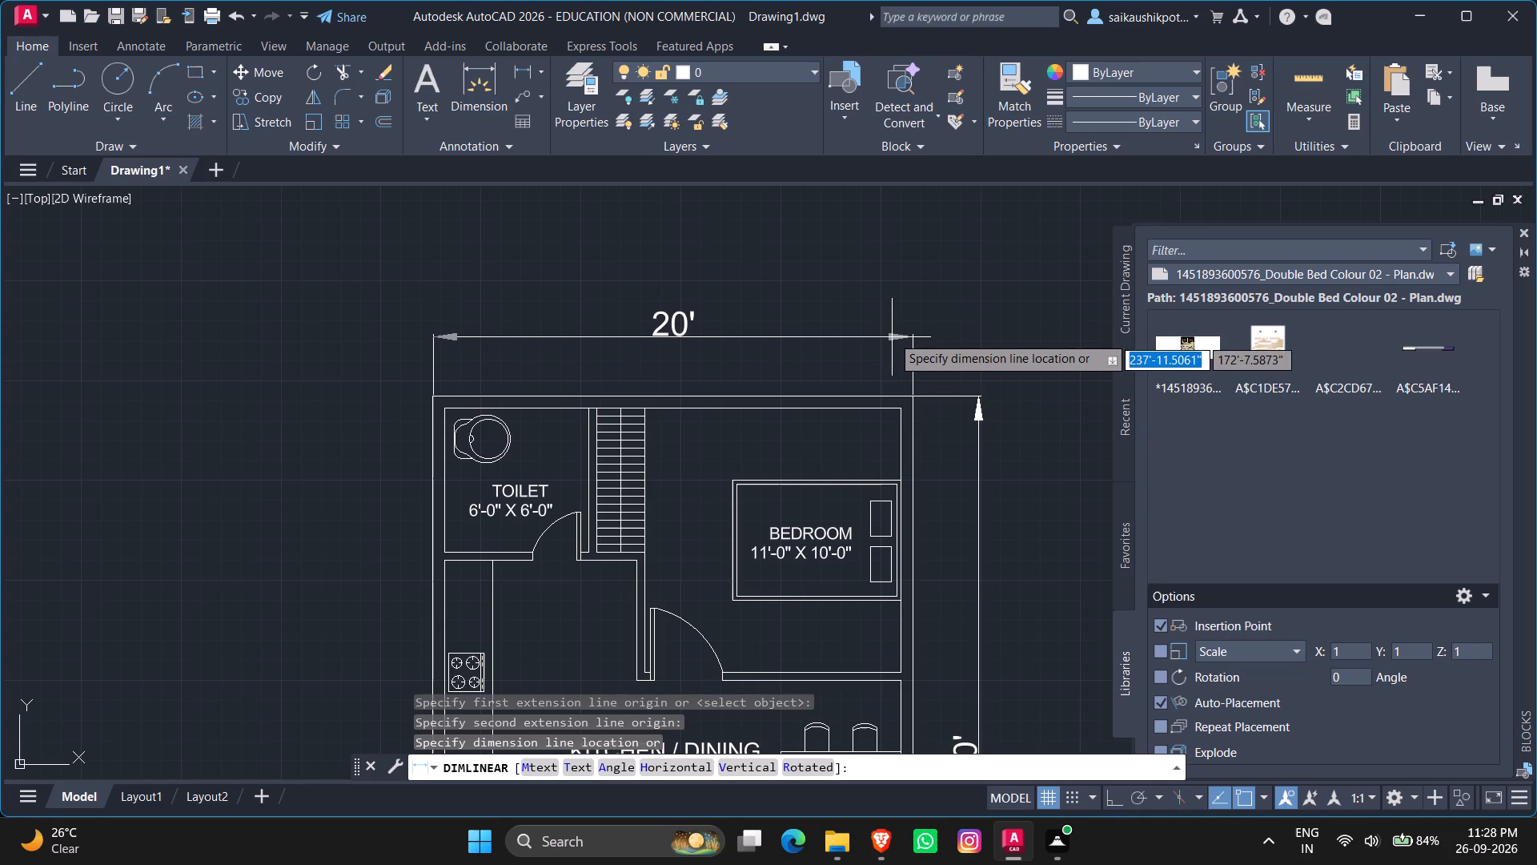
left_click(880, 268)
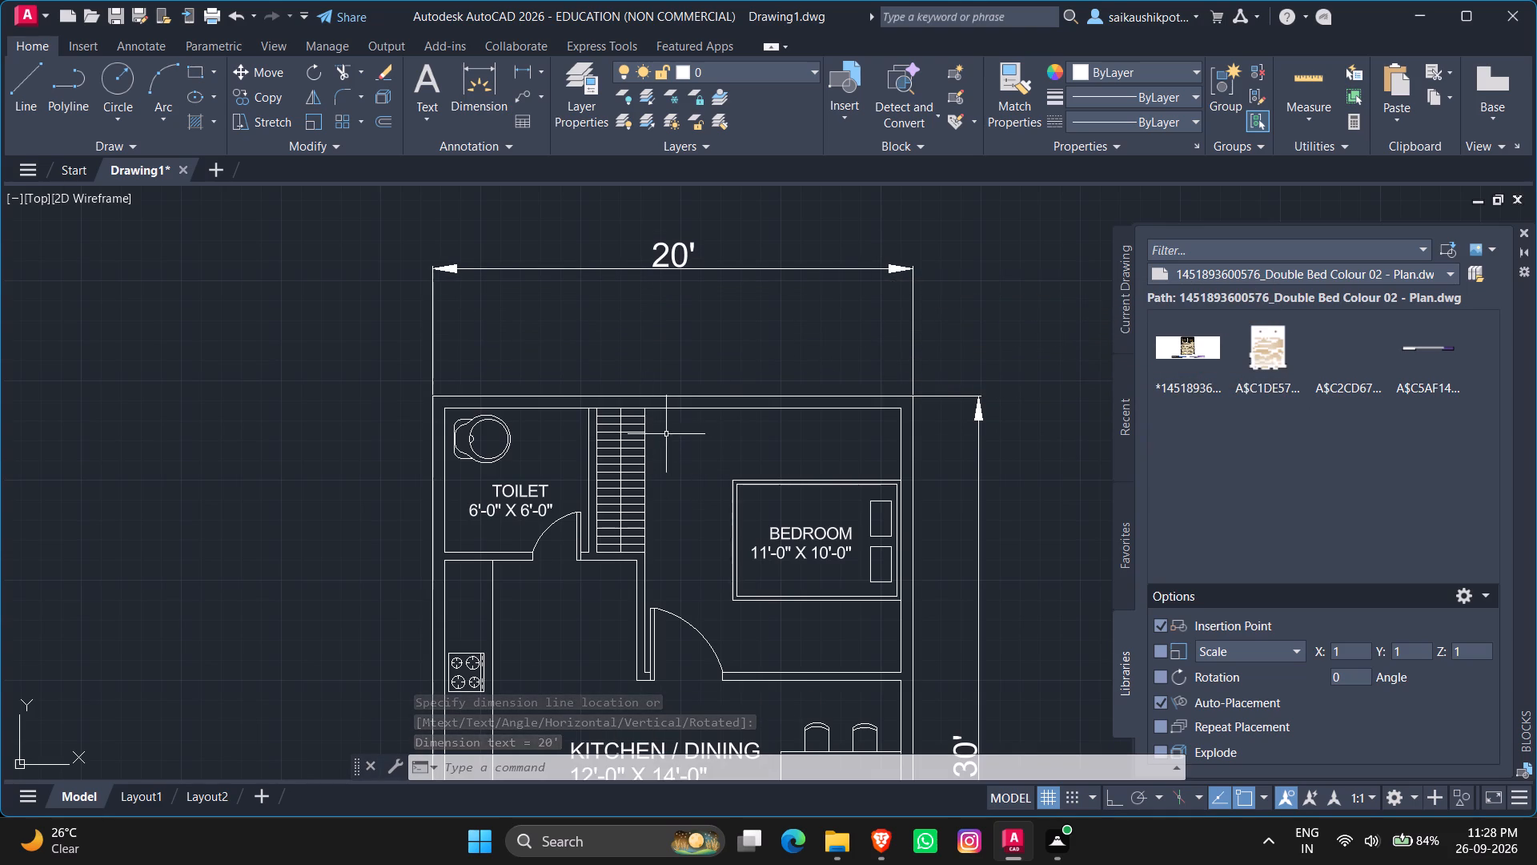
Add a horizontal linear dimension from the staircase's toilet-side corner to the bedroom's far inner corner, placed below the overall width dimension.
left_click(527, 76)
scroll(596, 410, "up", 3)
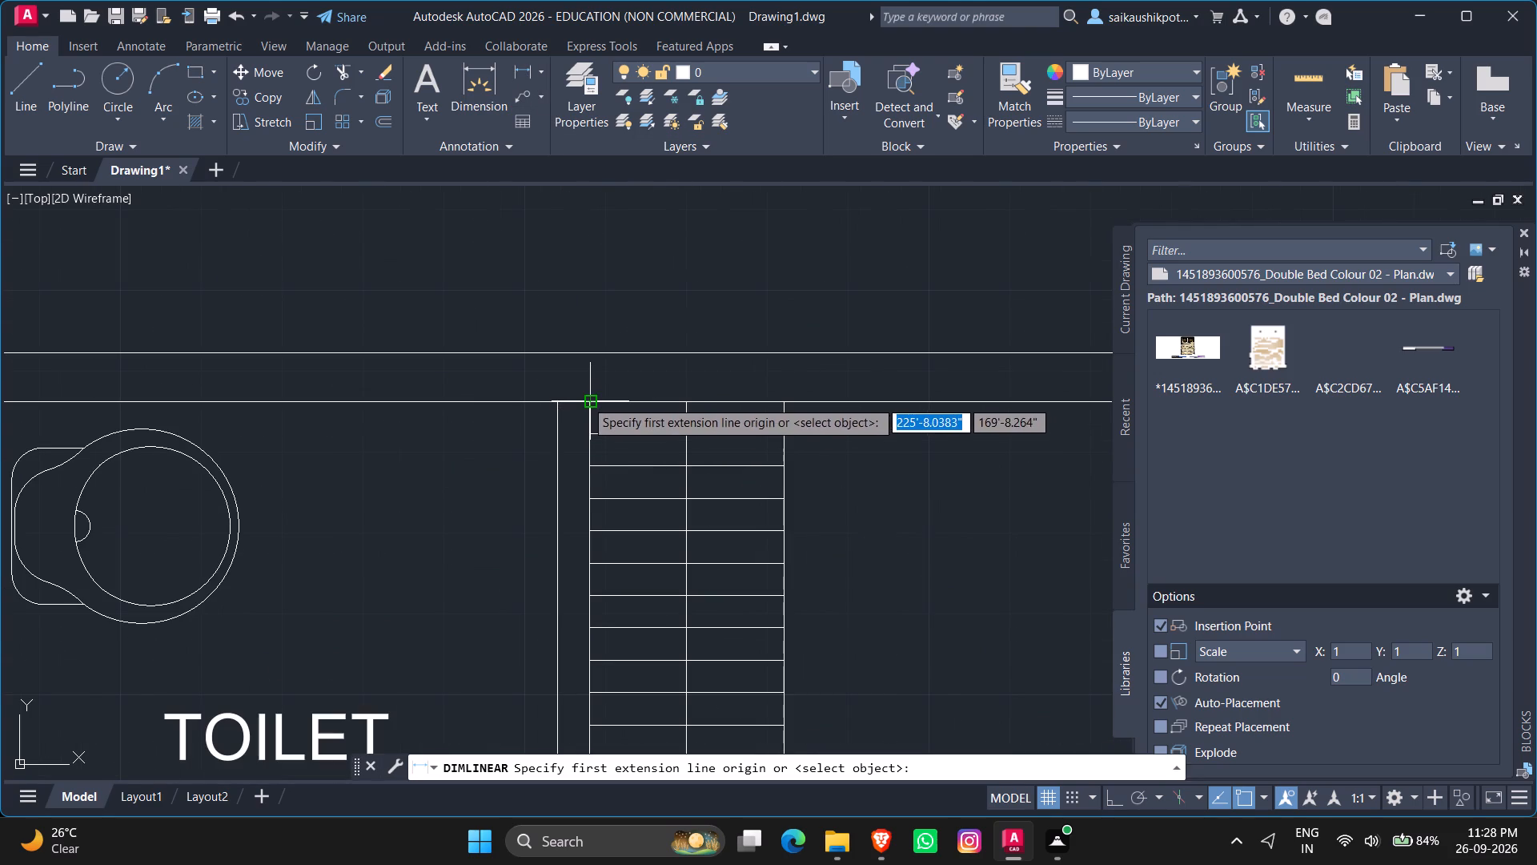
left_click(585, 400)
scroll(677, 289, "down", 1)
scroll(902, 386, "down", 2)
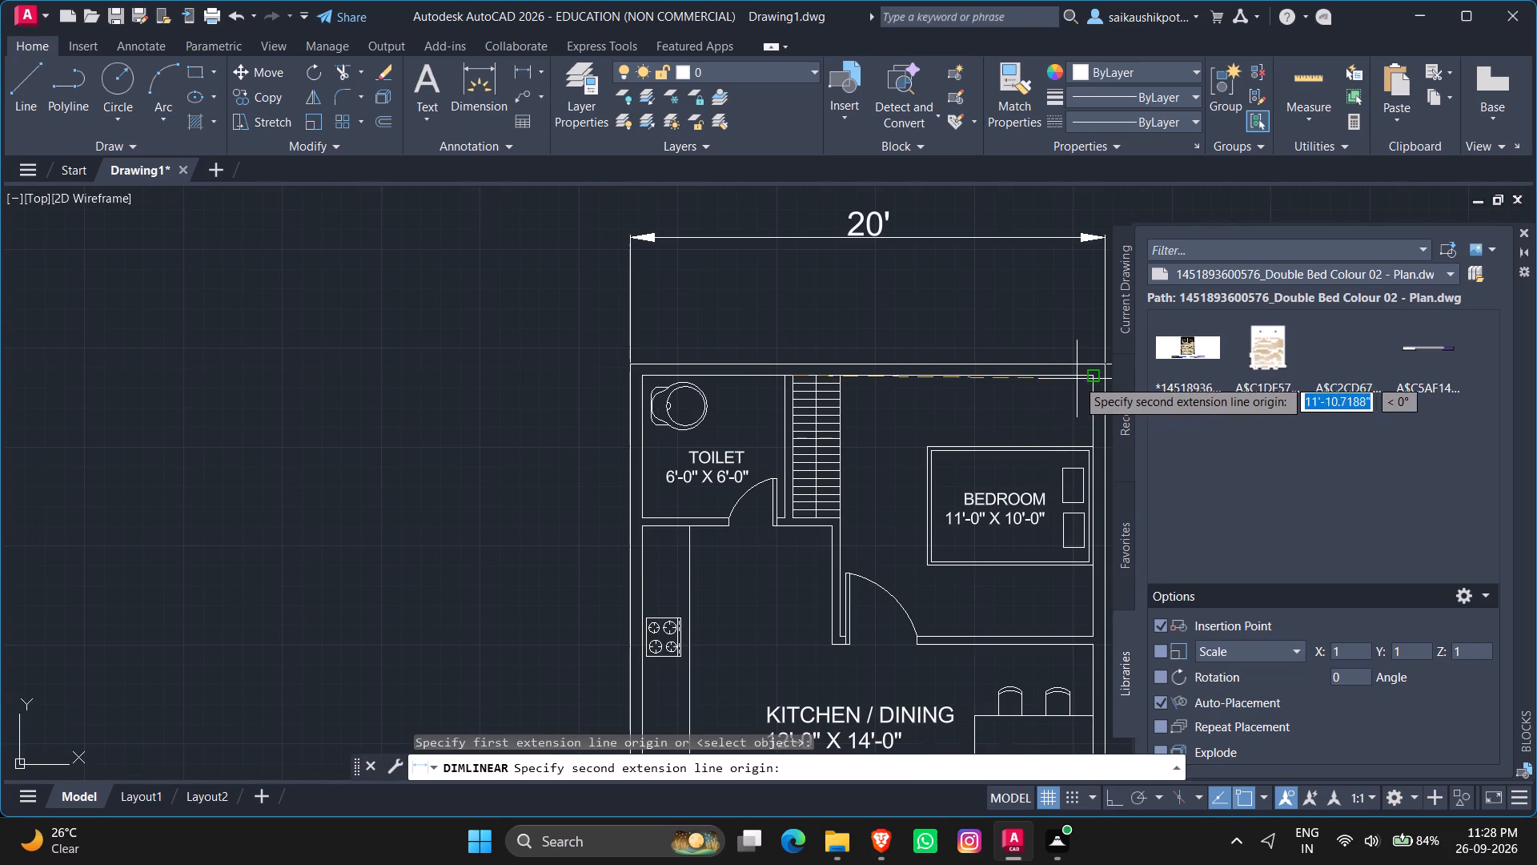
scroll(1085, 384, "up", 2)
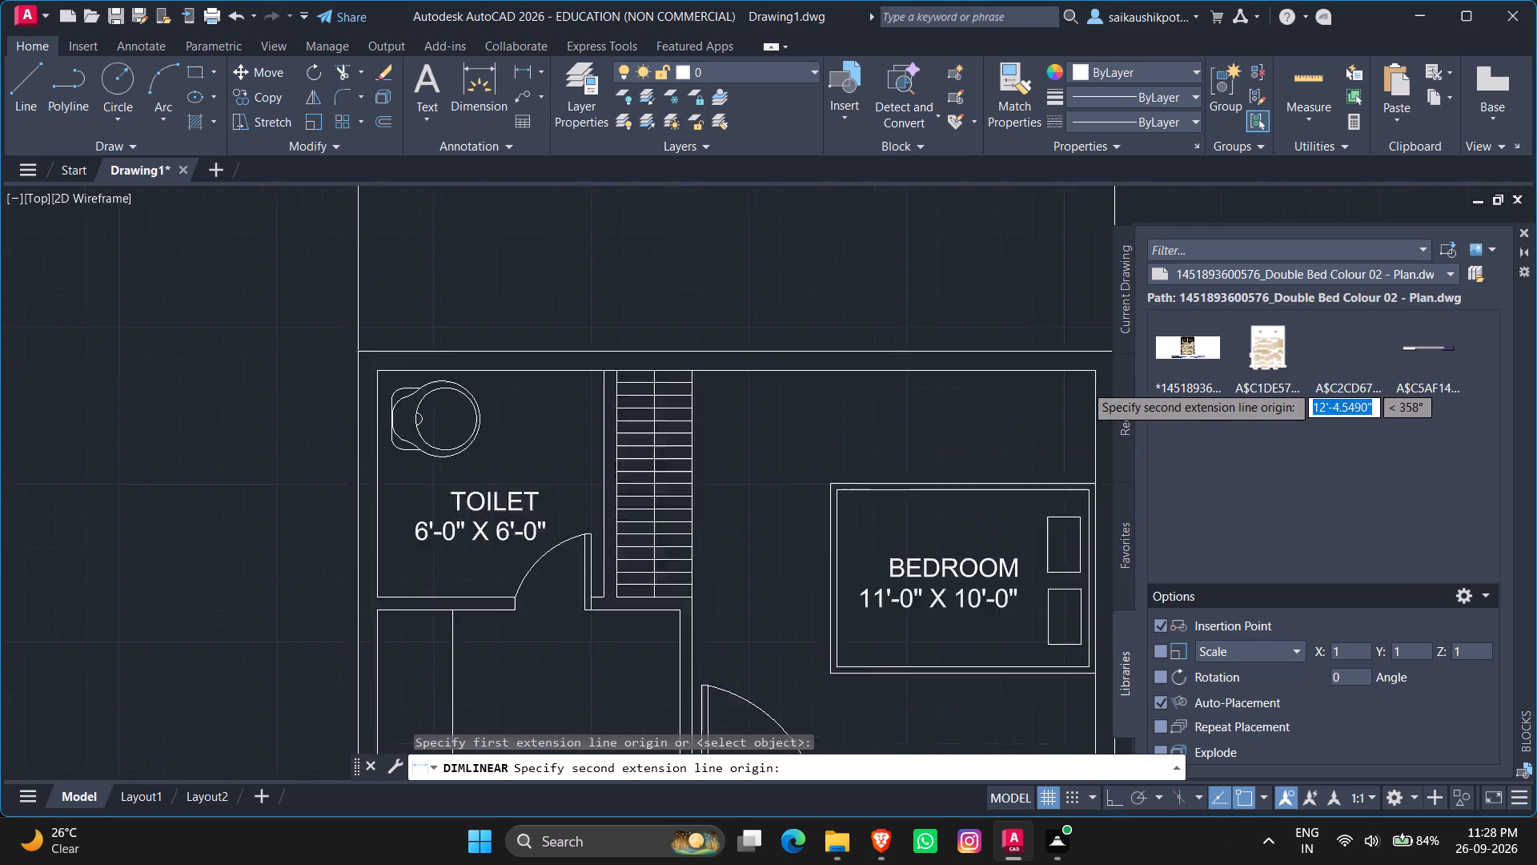
scroll(1085, 384, "down", 1)
left_click(1094, 369)
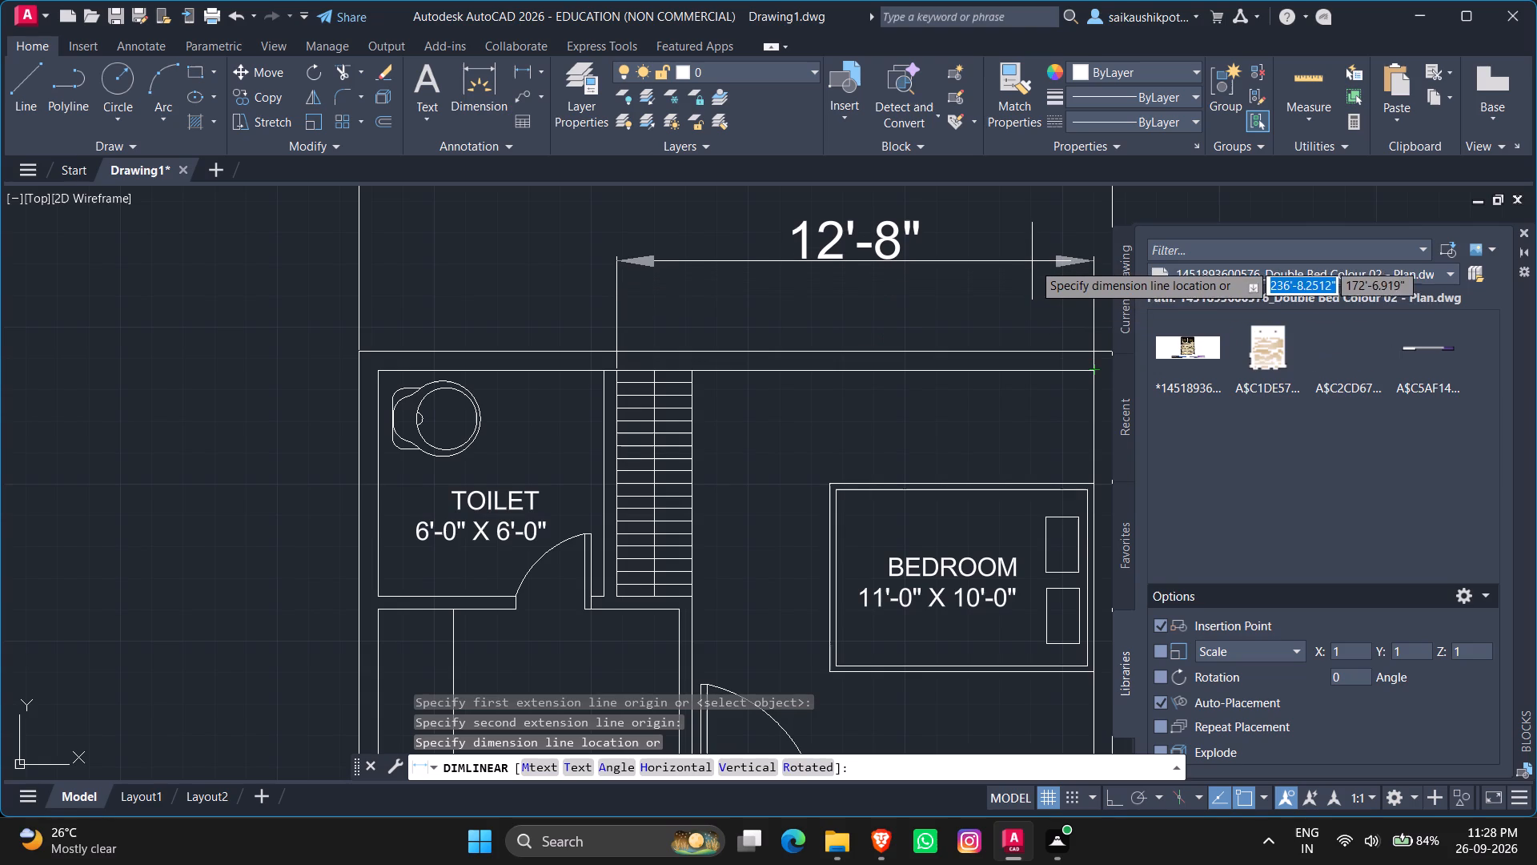
left_click(1039, 260)
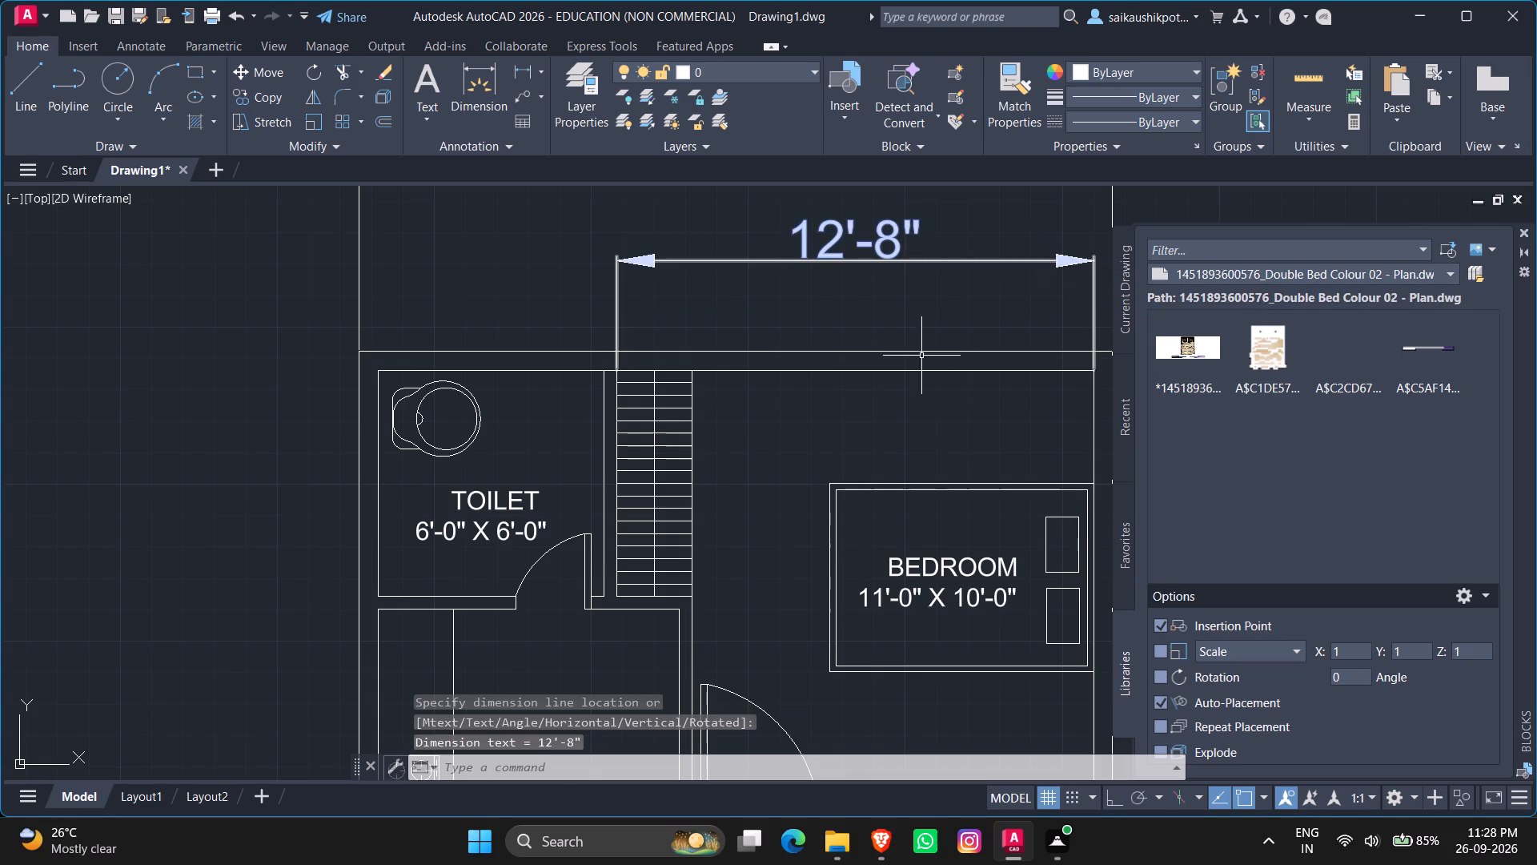
key("Escape")
key("Escape")
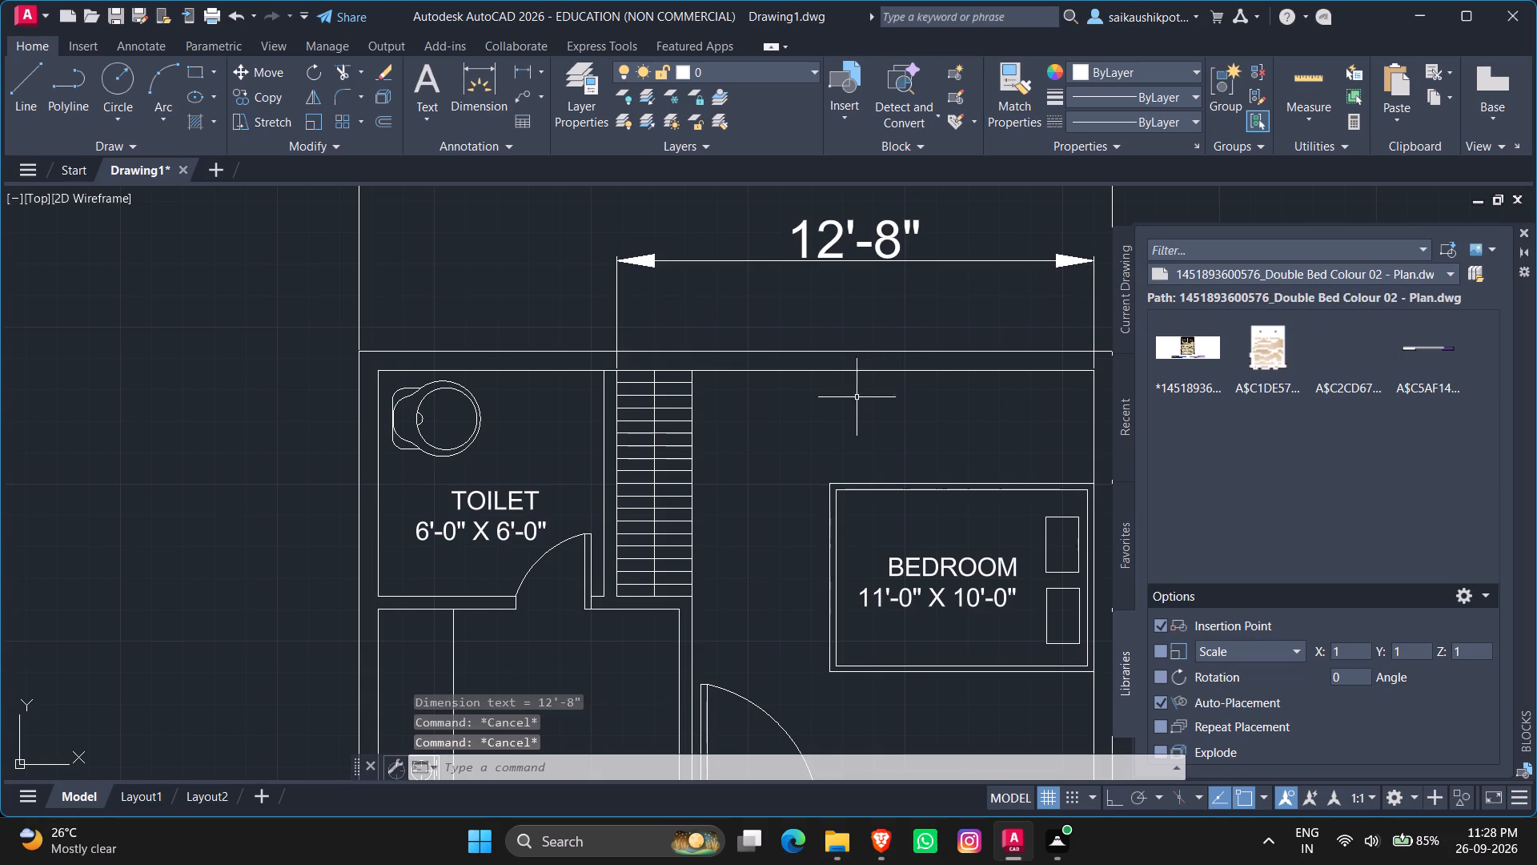
Trim the inner wall line segment across the partition between the toilet and staircase, opening the partition into the outer wall.
scroll(857, 397, "up", 1)
type("TR")
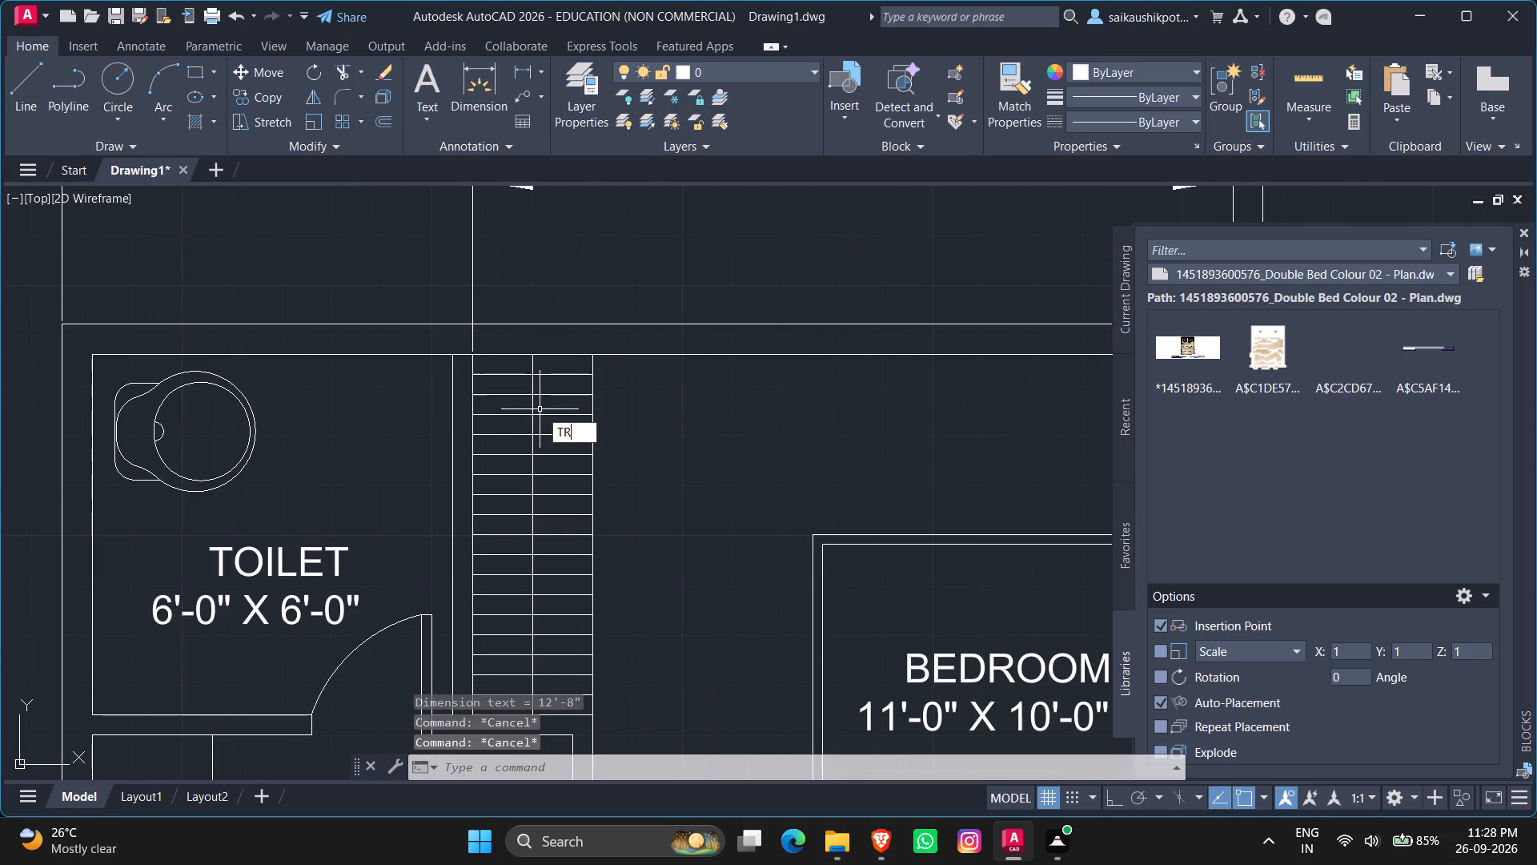
key("Return")
key("Return")
left_click(462, 355)
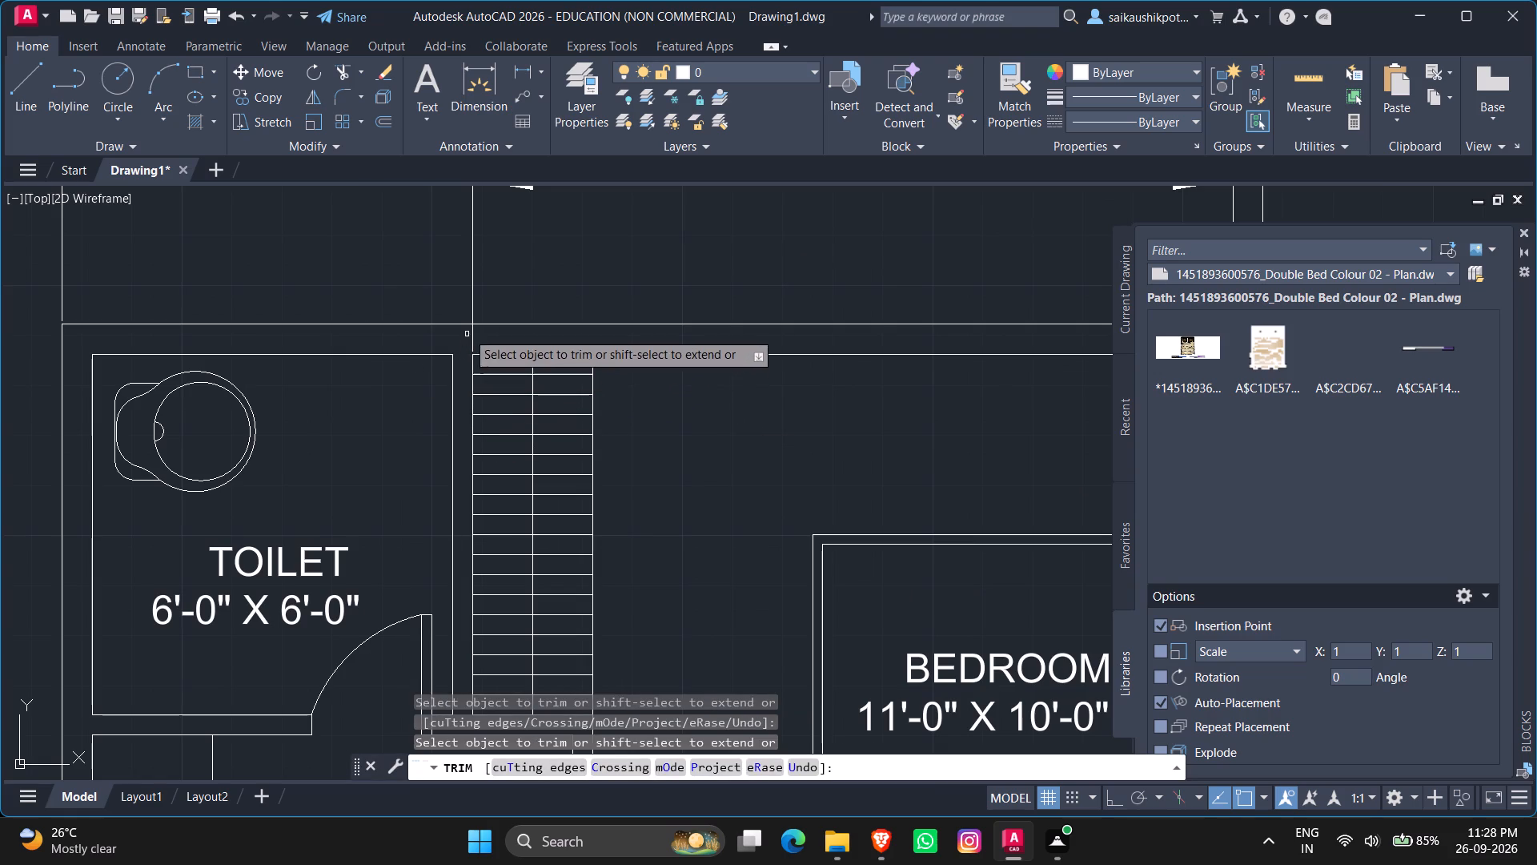
key("Escape")
With Ortho on, draw a vertical line about 1'-6" long across the outer wall above the bedroom, near the staircase.
scroll(335, 461, "down", 2)
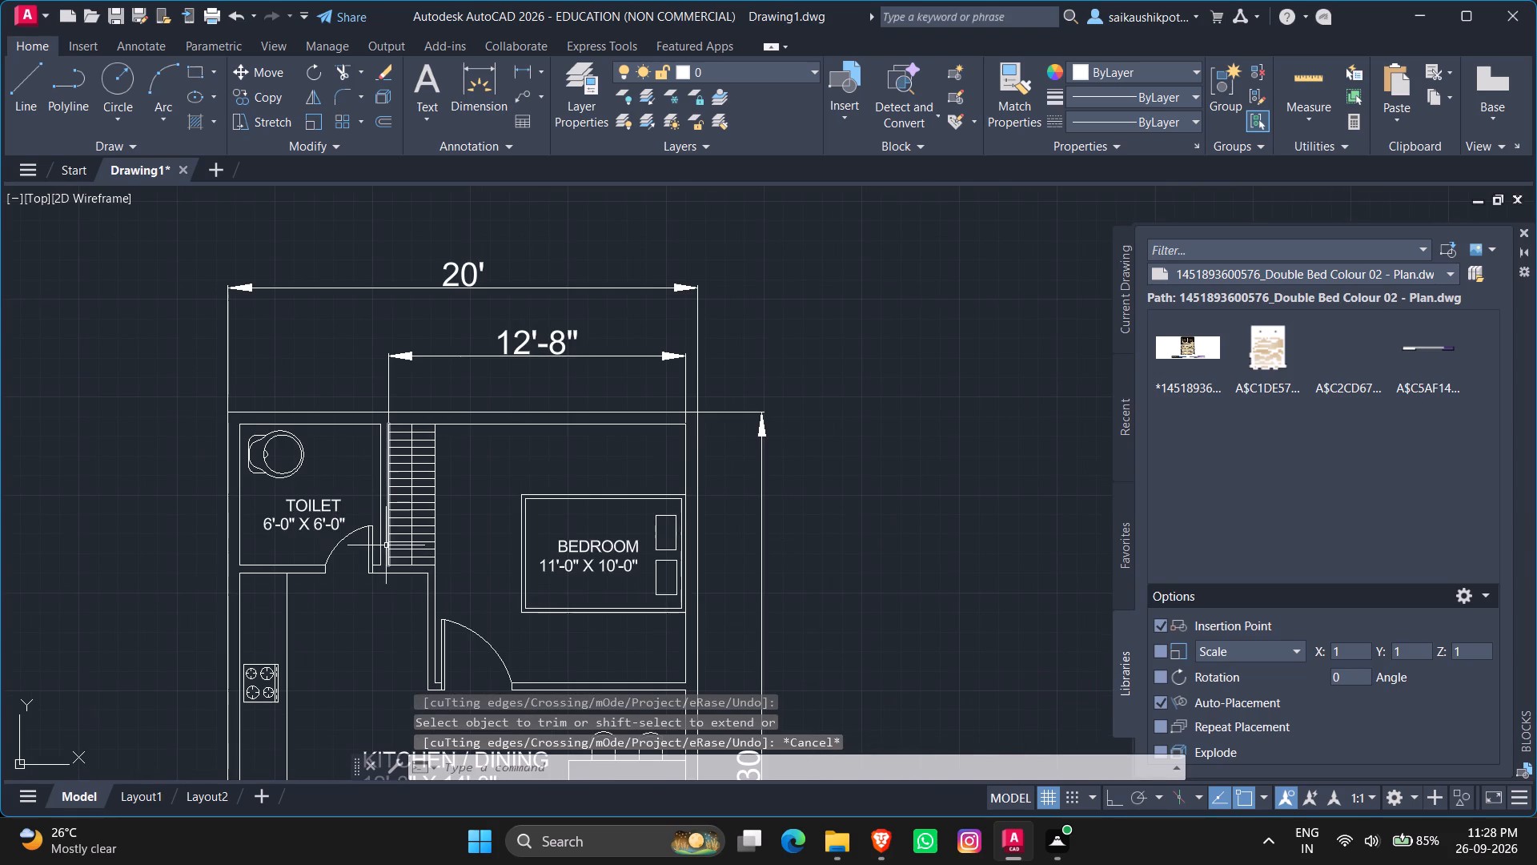
scroll(516, 565, "down", 2)
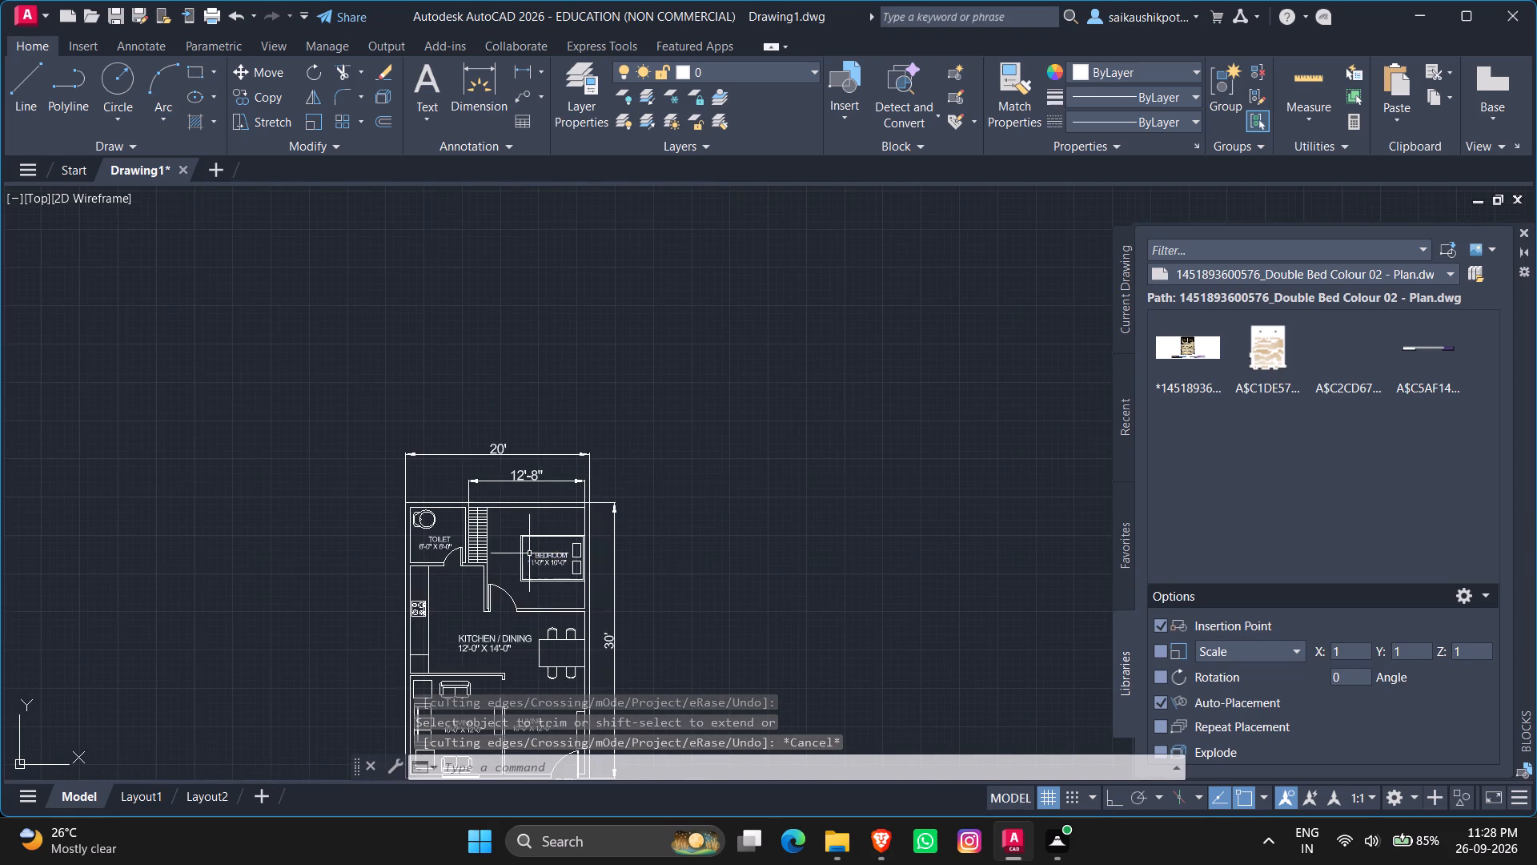
scroll(572, 629, "up", 1)
scroll(572, 436, "up", 2)
scroll(485, 425, "up", 1)
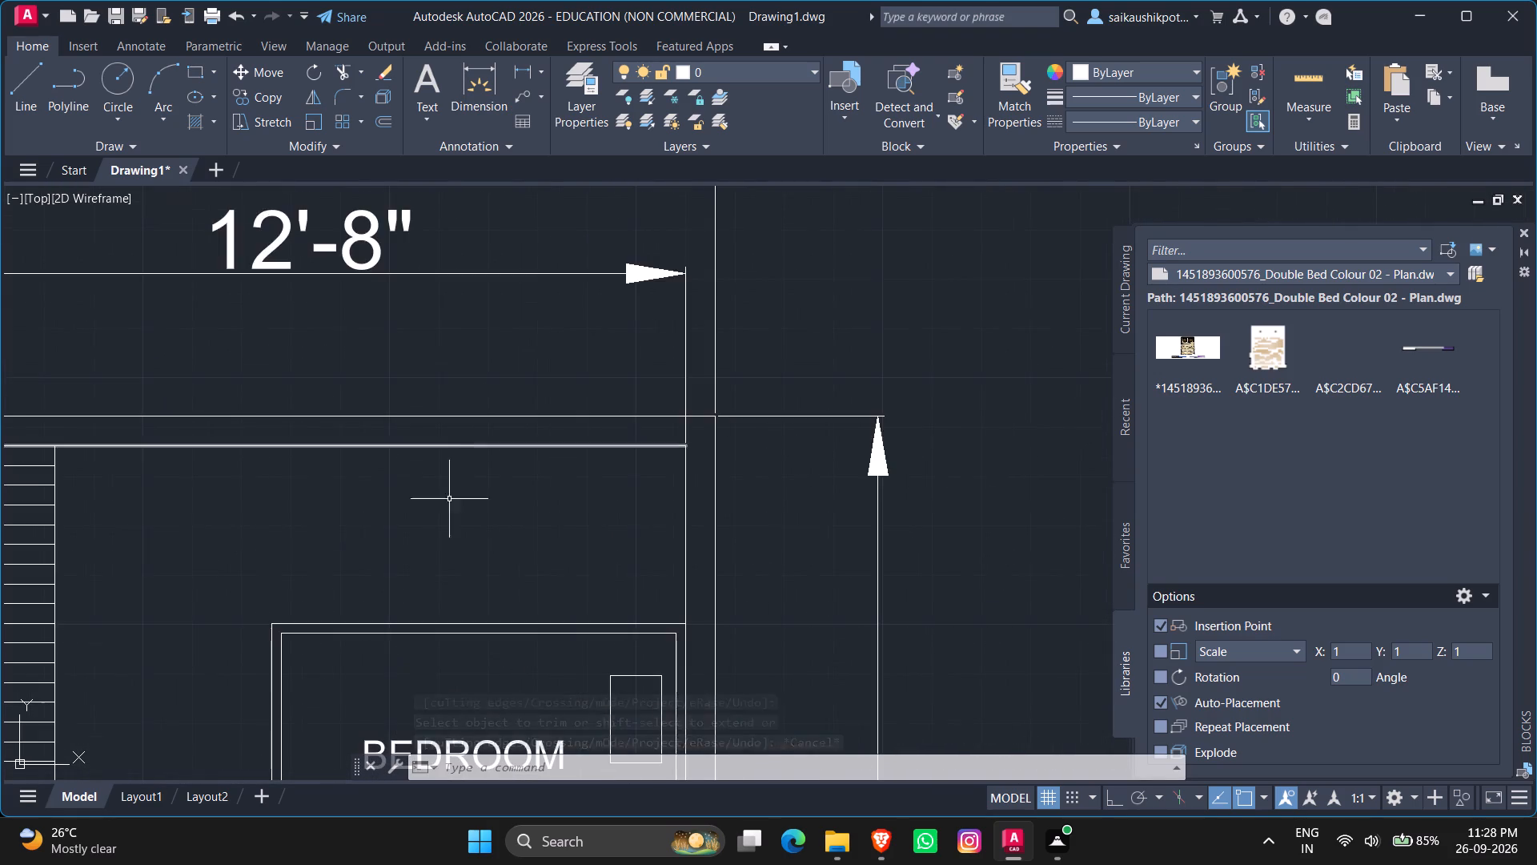
scroll(443, 507, "up", 1)
scroll(443, 507, "down", 1)
middle_click_drag(484, 524, 584, 563)
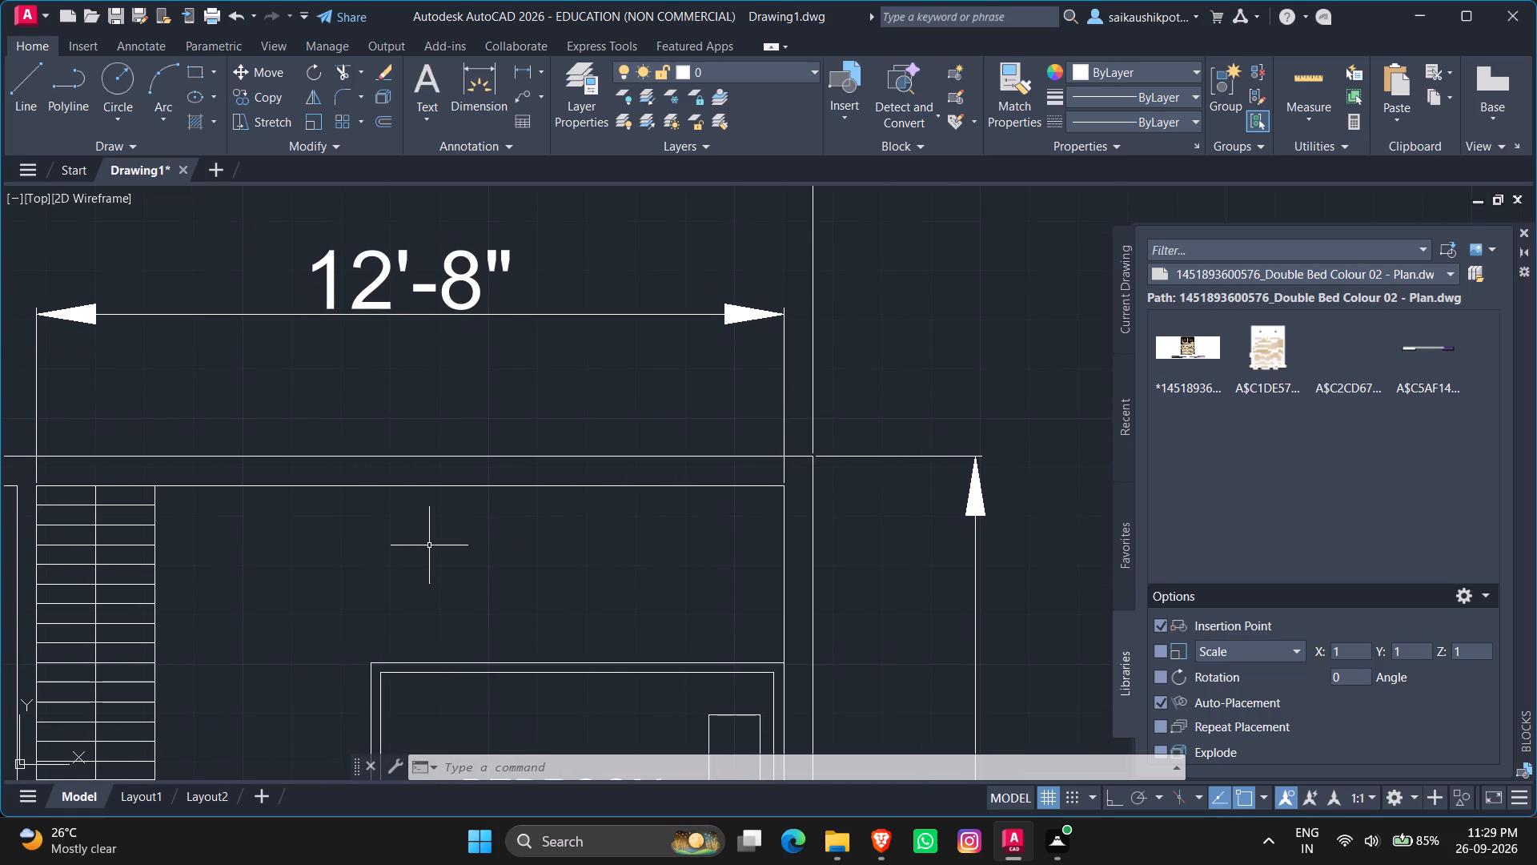
scroll(429, 545, "down", 1)
key("l")
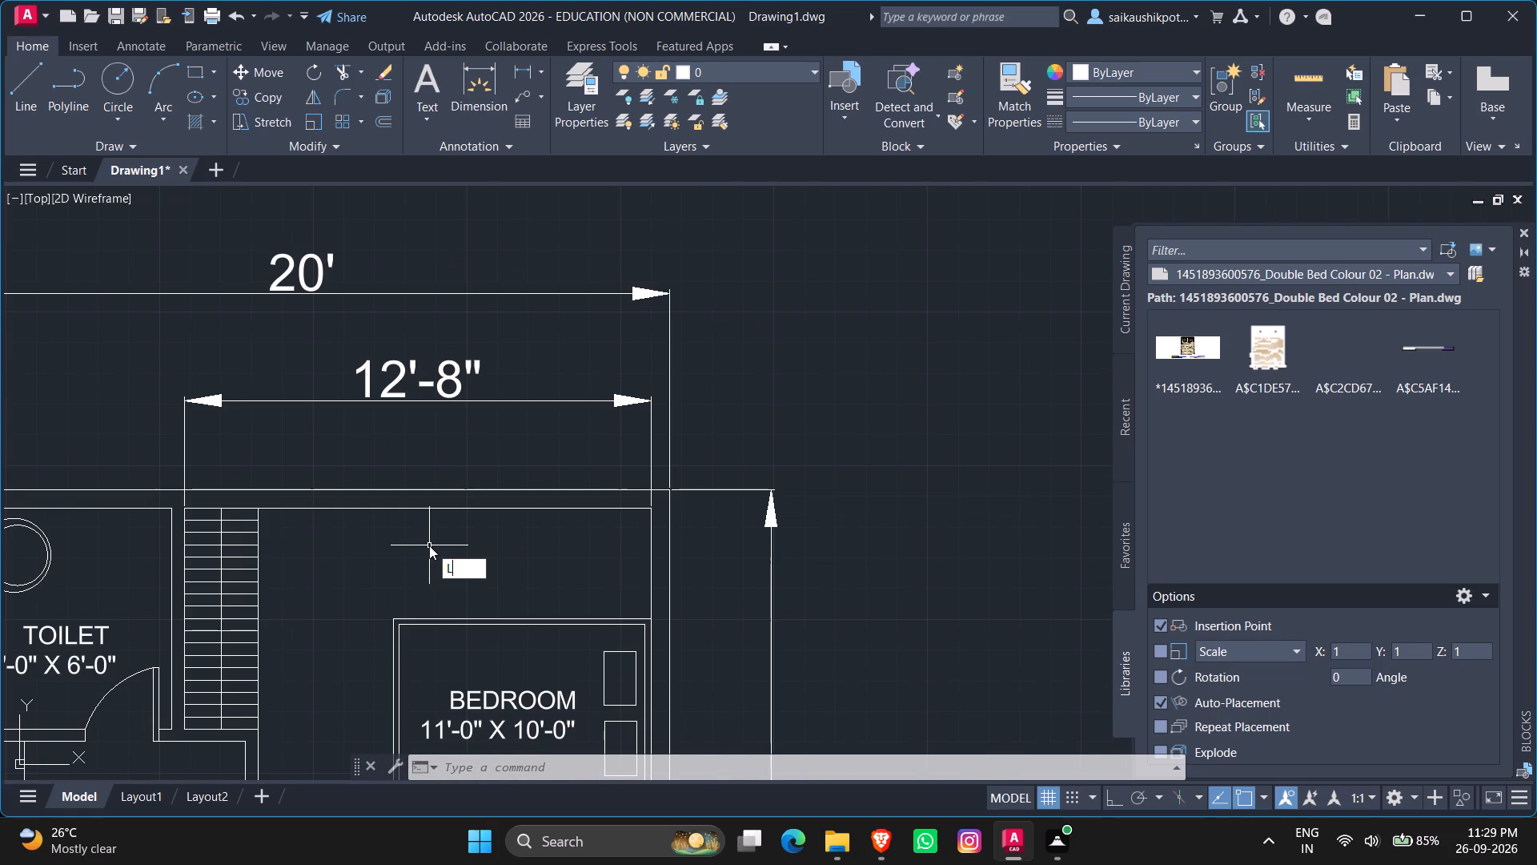
key("Return")
scroll(371, 481, "up", 2)
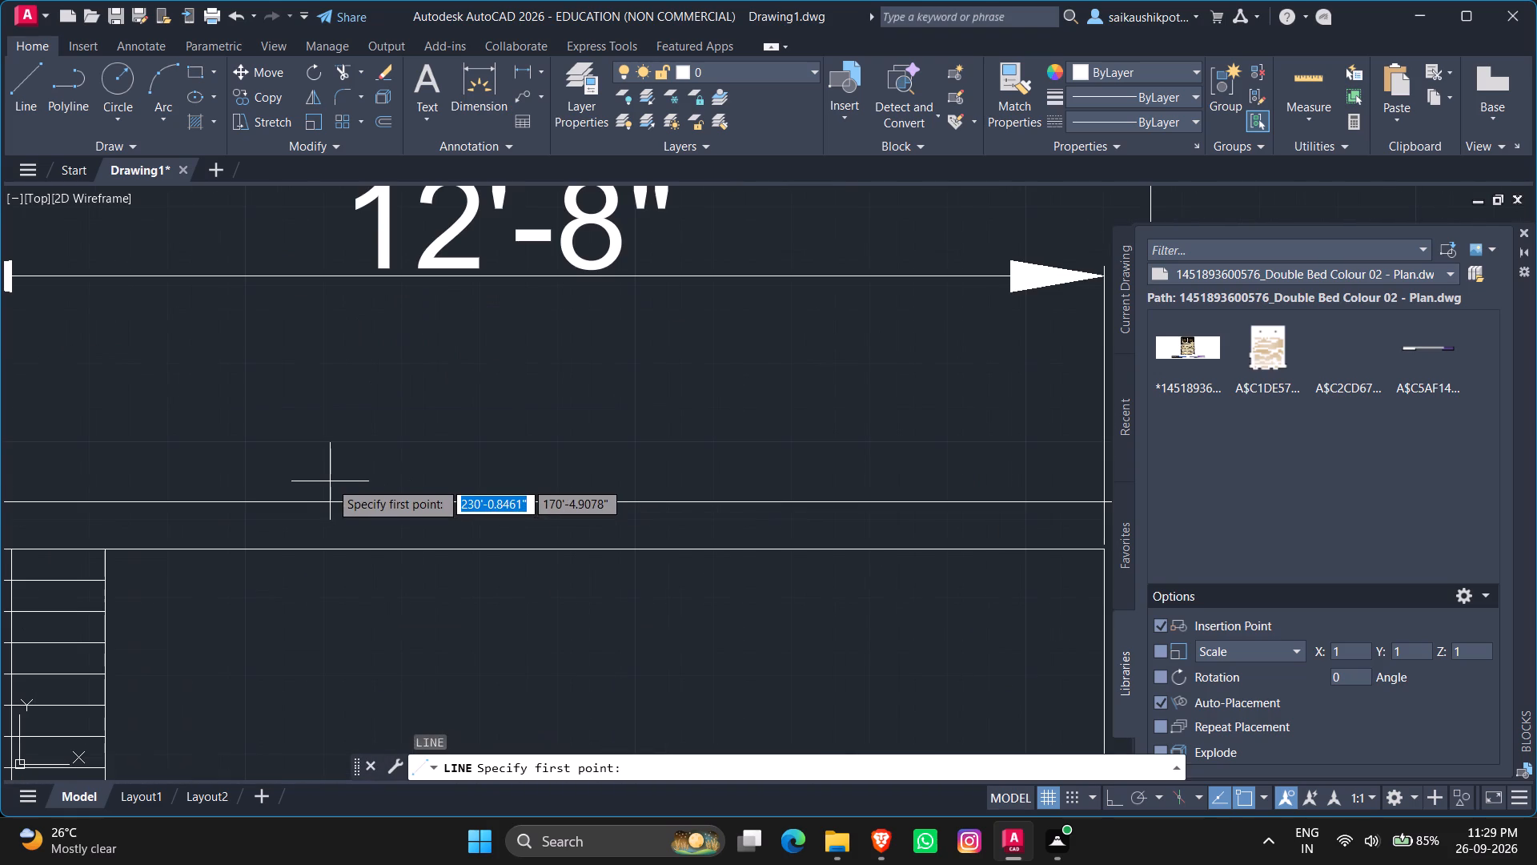
left_click(366, 481)
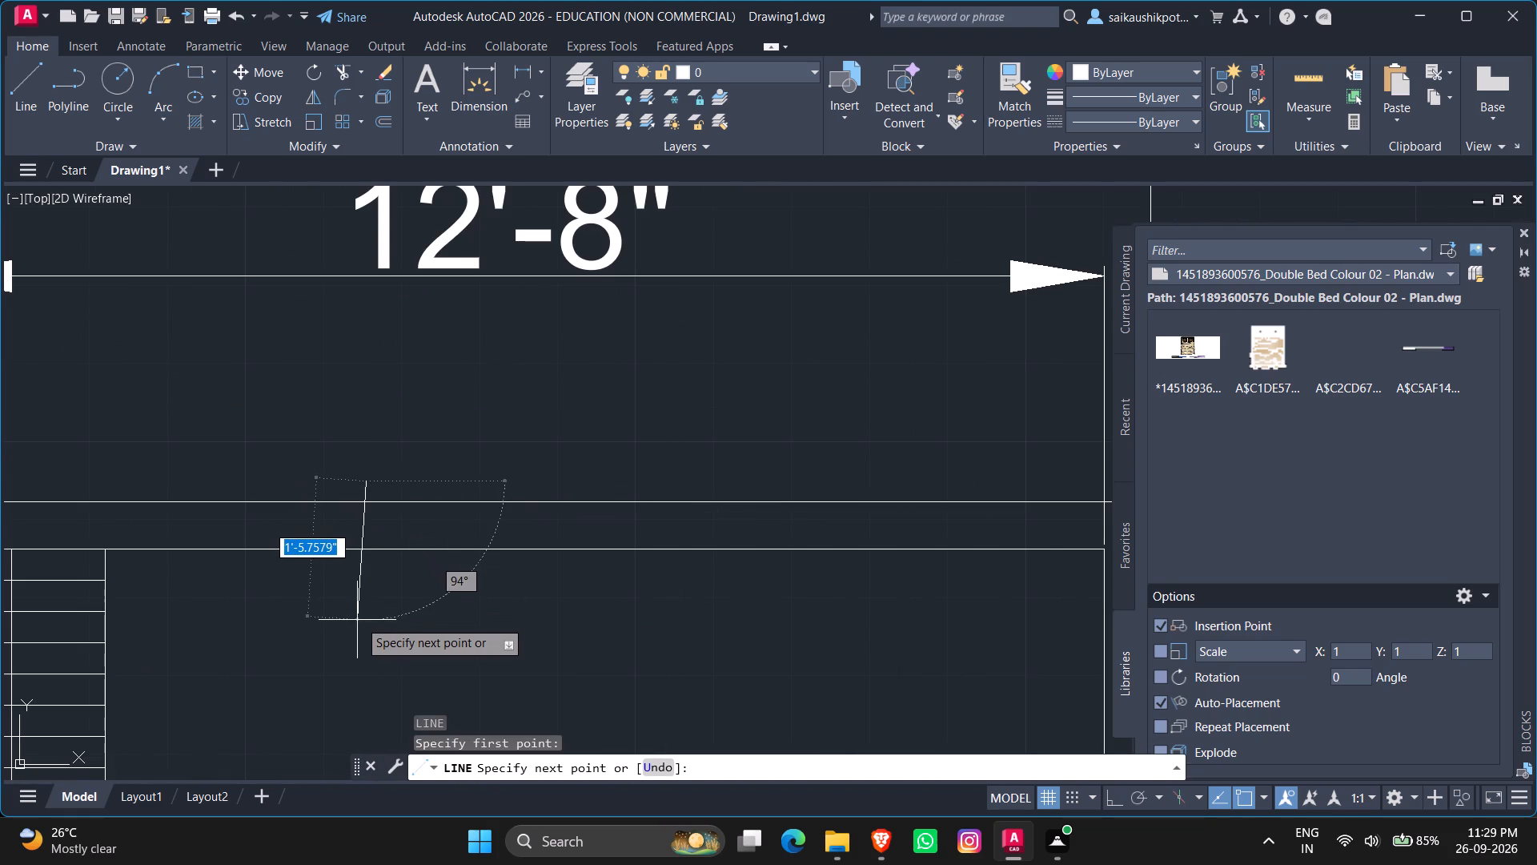
key("F8")
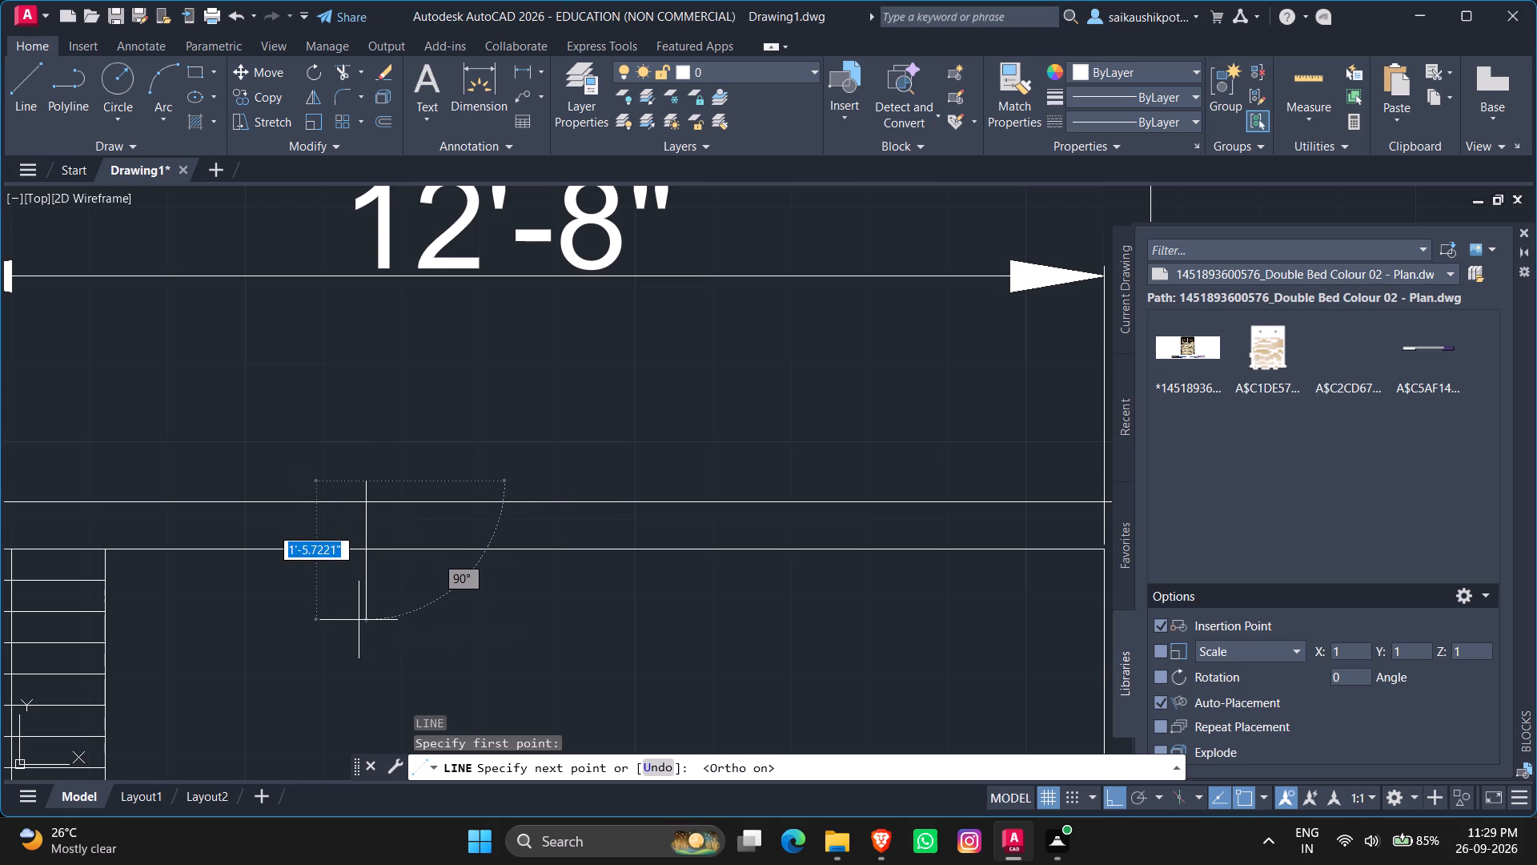
left_click(359, 620)
key("Escape")
key("Escape")
Trim both overhanging ends of the new vertical line so it spans only the thickness of the bedroom's outer wall.
type("TR")
key("Return")
key("Return")
left_click(373, 608)
left_click(346, 604)
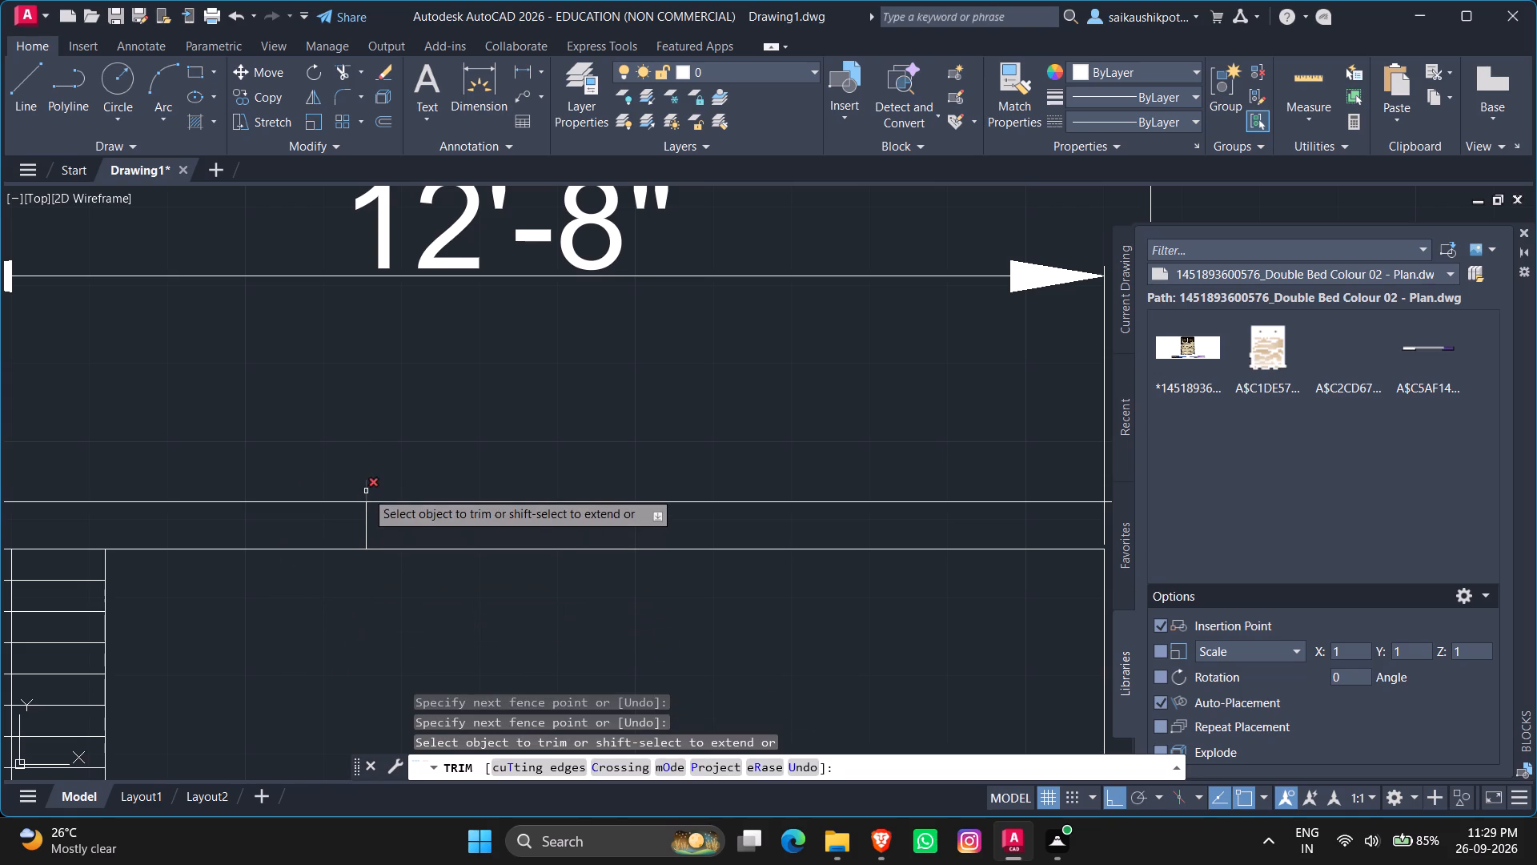
left_click(366, 491)
key("Escape")
key("Escape")
Offset the short vertical line 5' along the wall away from the staircase to mark the bedroom window's other end.
key("o")
key("Return")
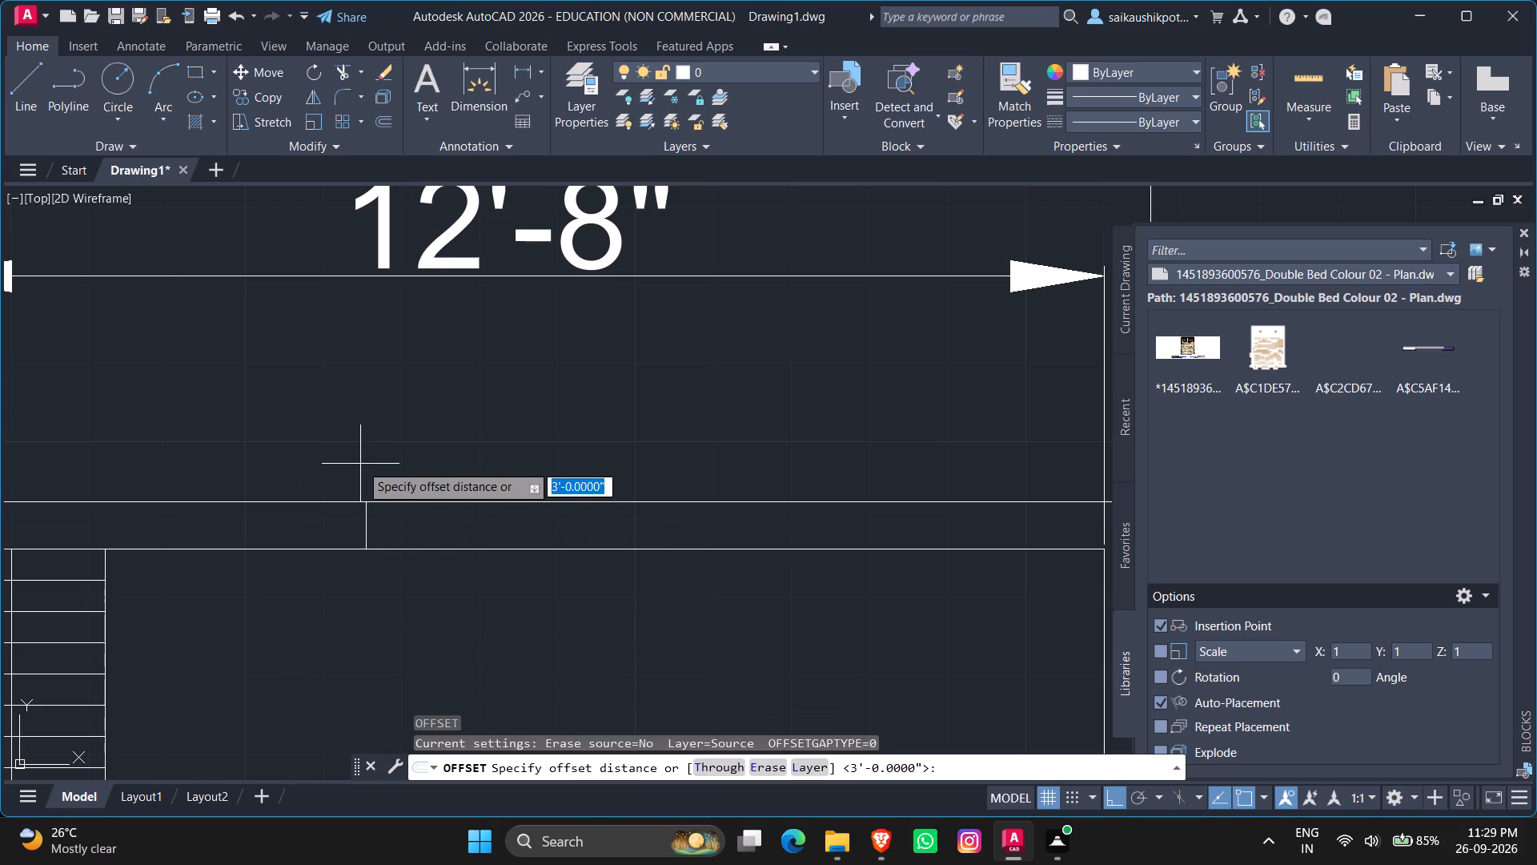
type("5'")
key("Return")
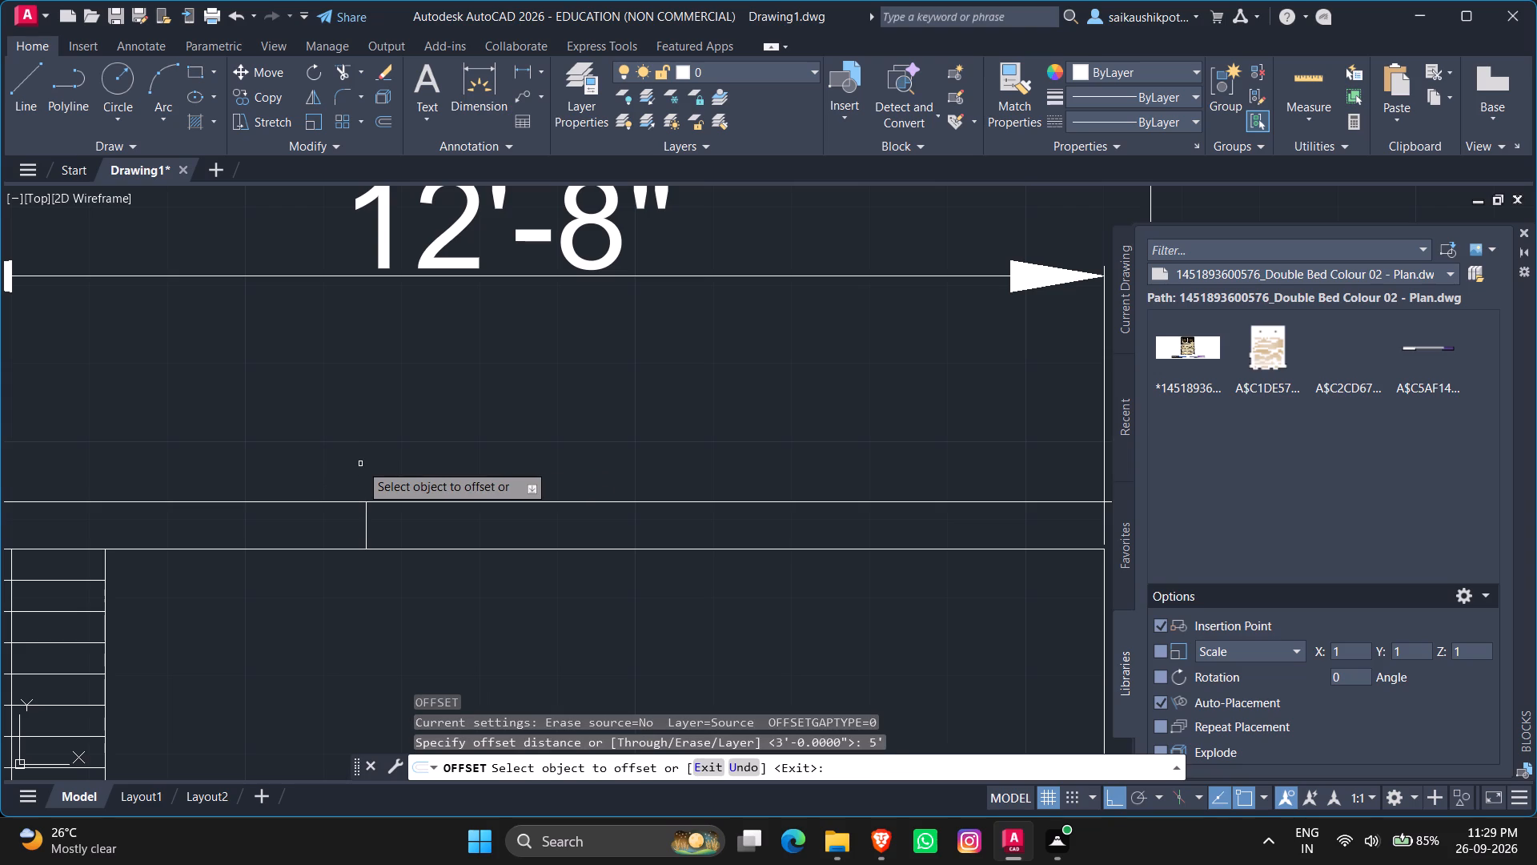
left_click(366, 519)
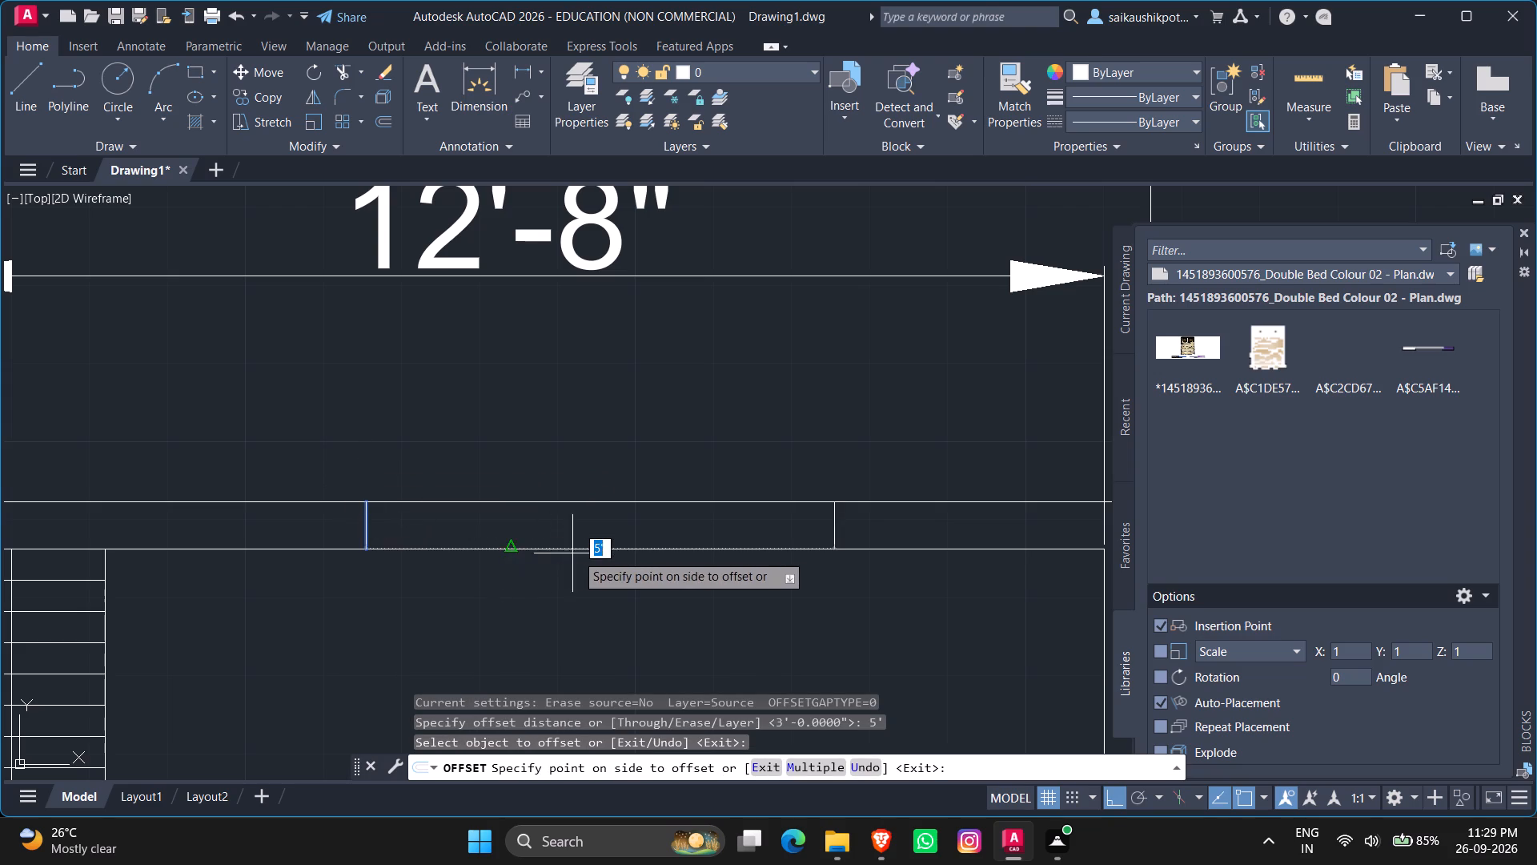
left_click(602, 525)
key("Escape")
key("Escape")
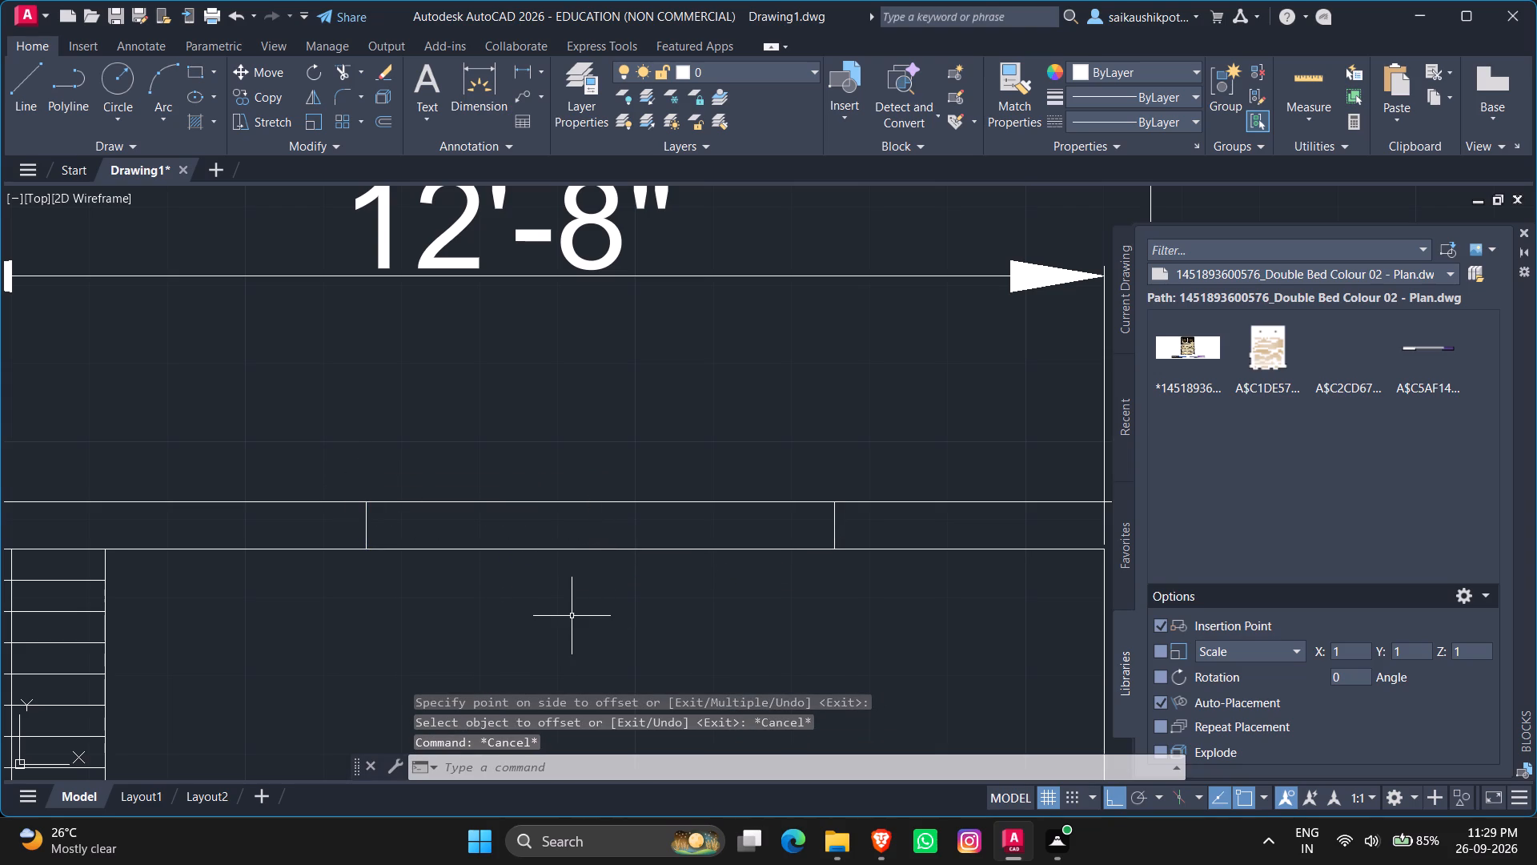
Offset the bedroom's inner wall line 3" into the outer wall thickness for the window's centre line.
key("o")
key("Return")
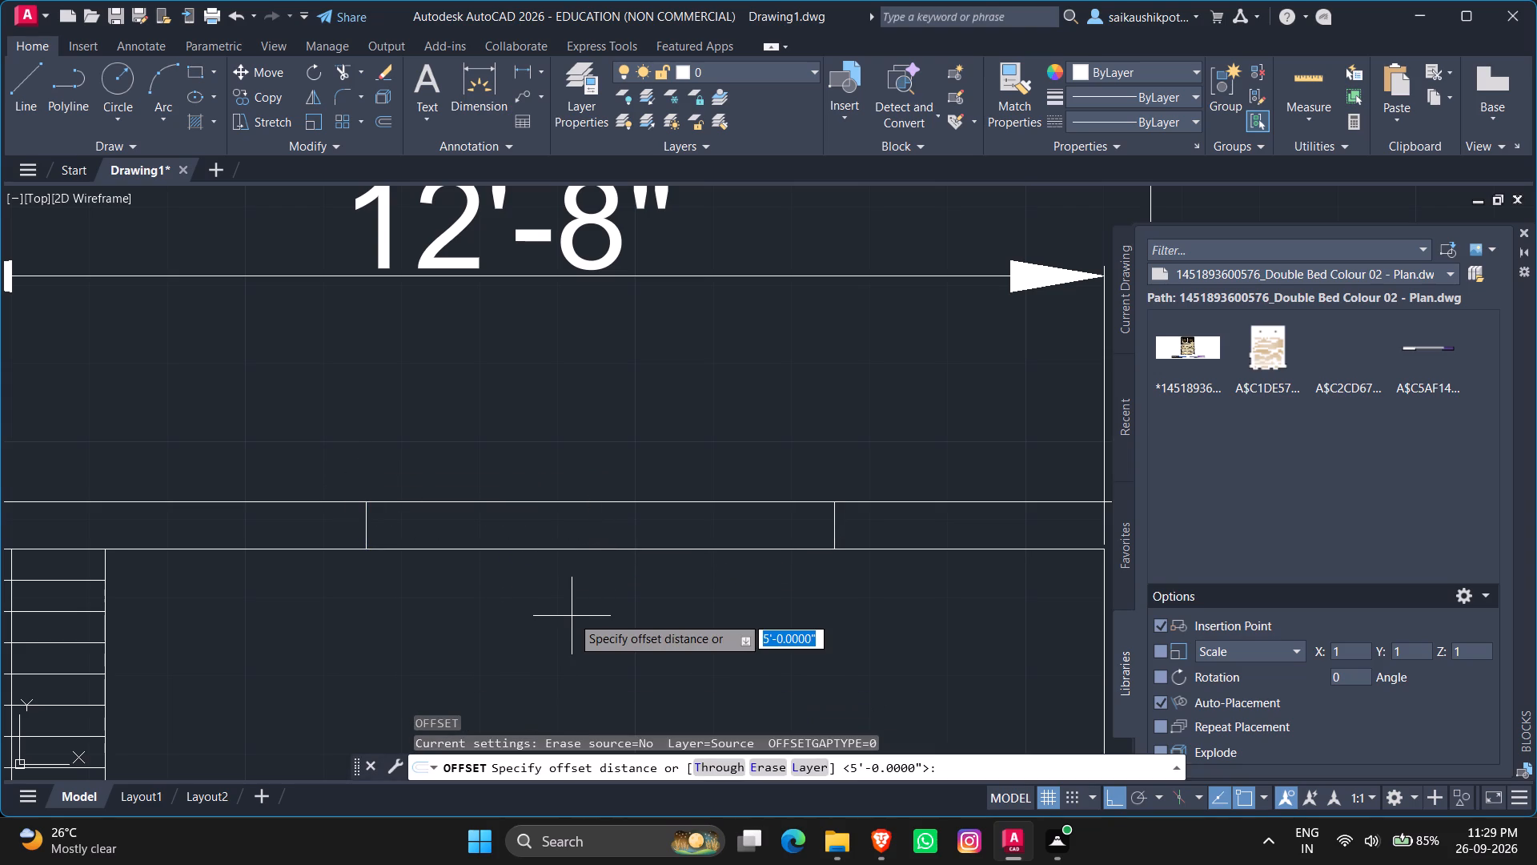
type("3\"")
key("Return")
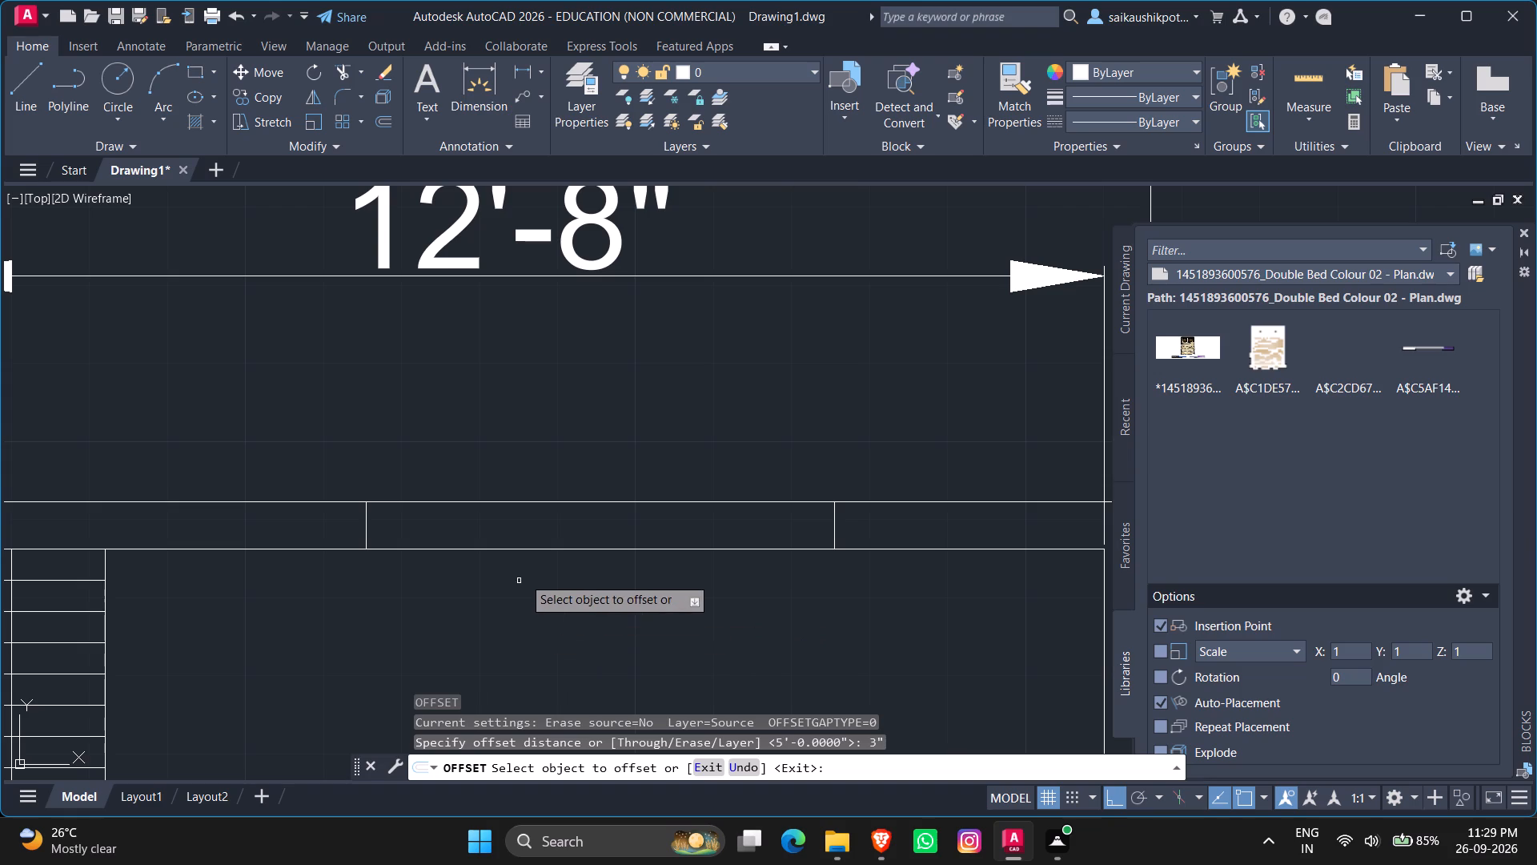
left_click(530, 547)
left_click(535, 509)
key("Escape")
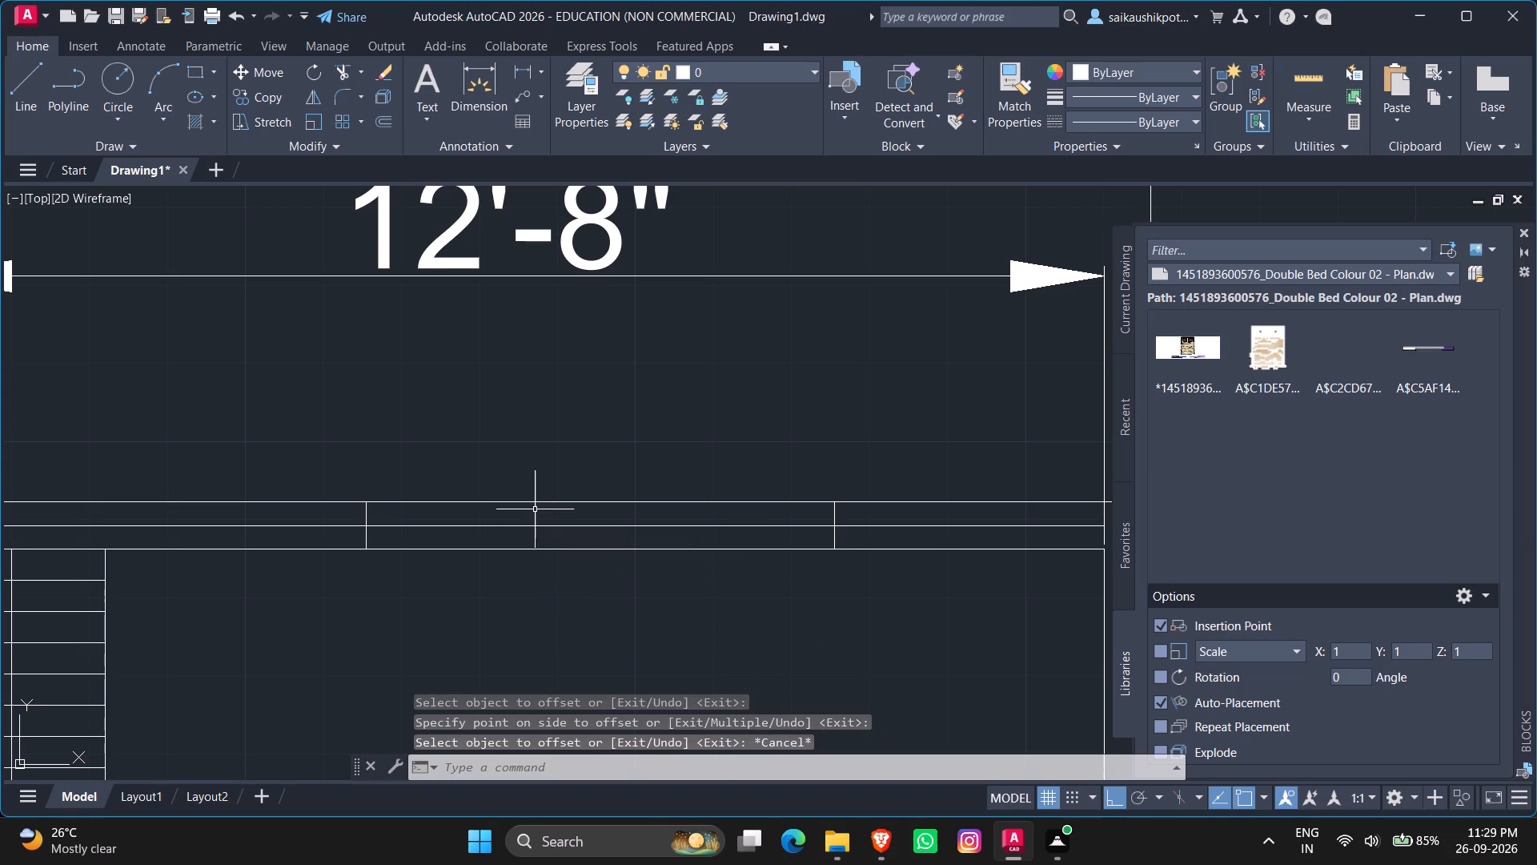
Offset the bedroom window's centre line 1" toward the outer face of the wall to form the second glazing line.
key("Escape")
key("o")
key("Return")
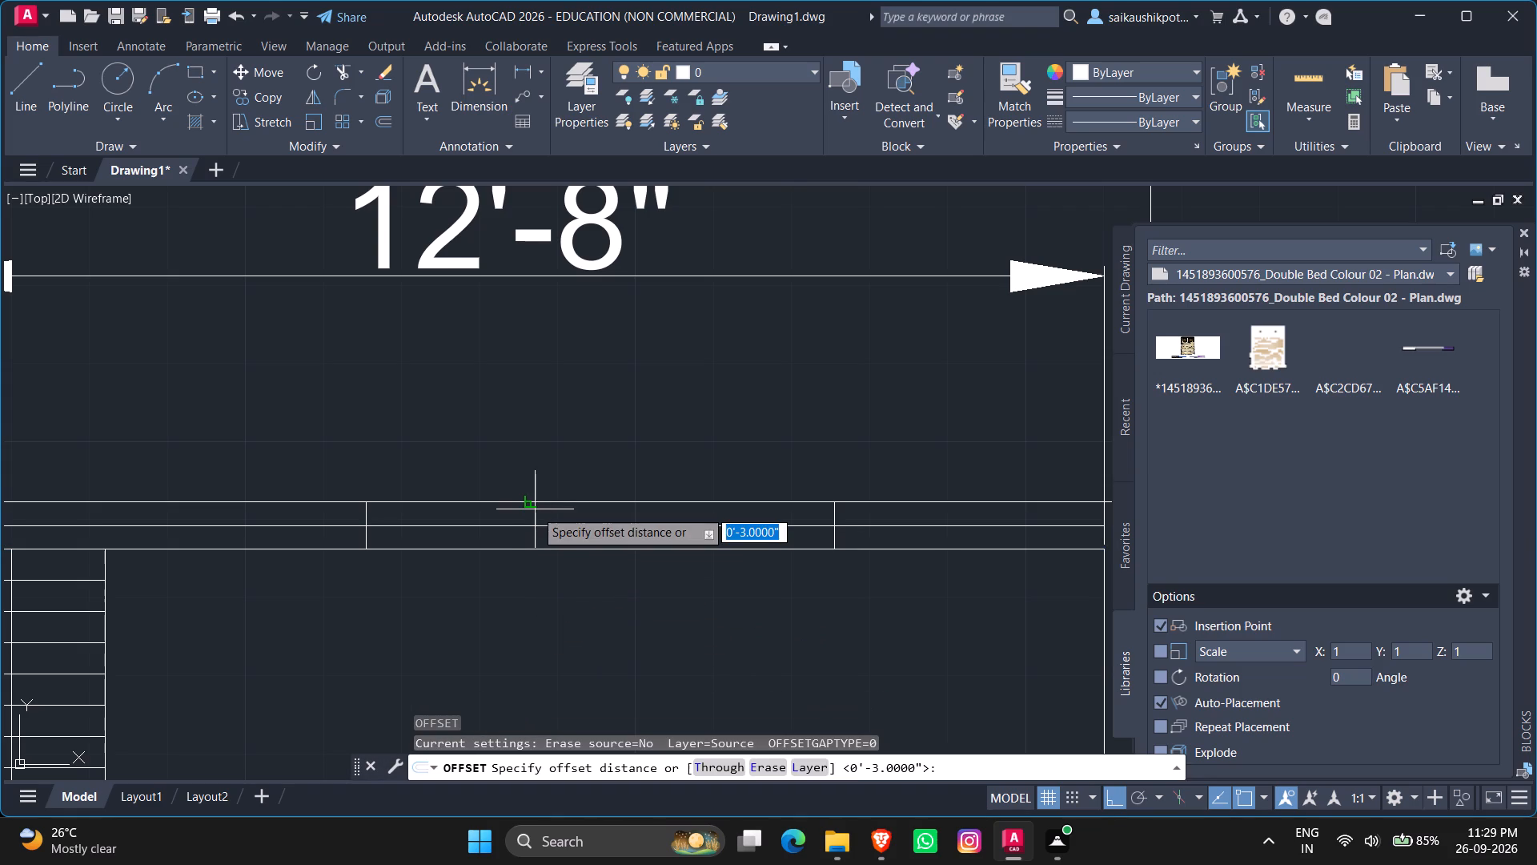
key("1")
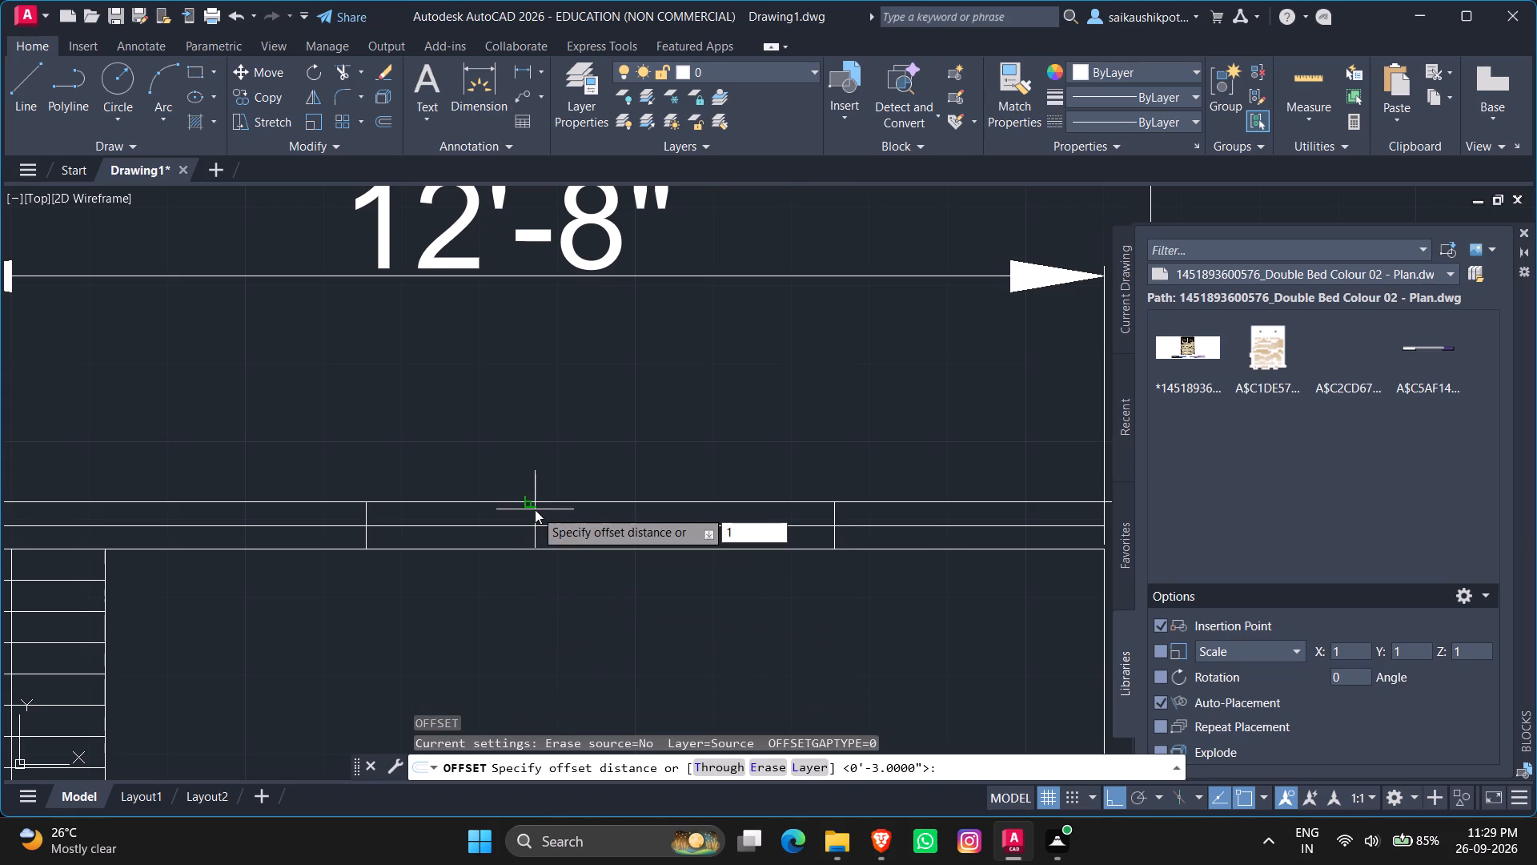
key("shift+quotedbl")
key("Return")
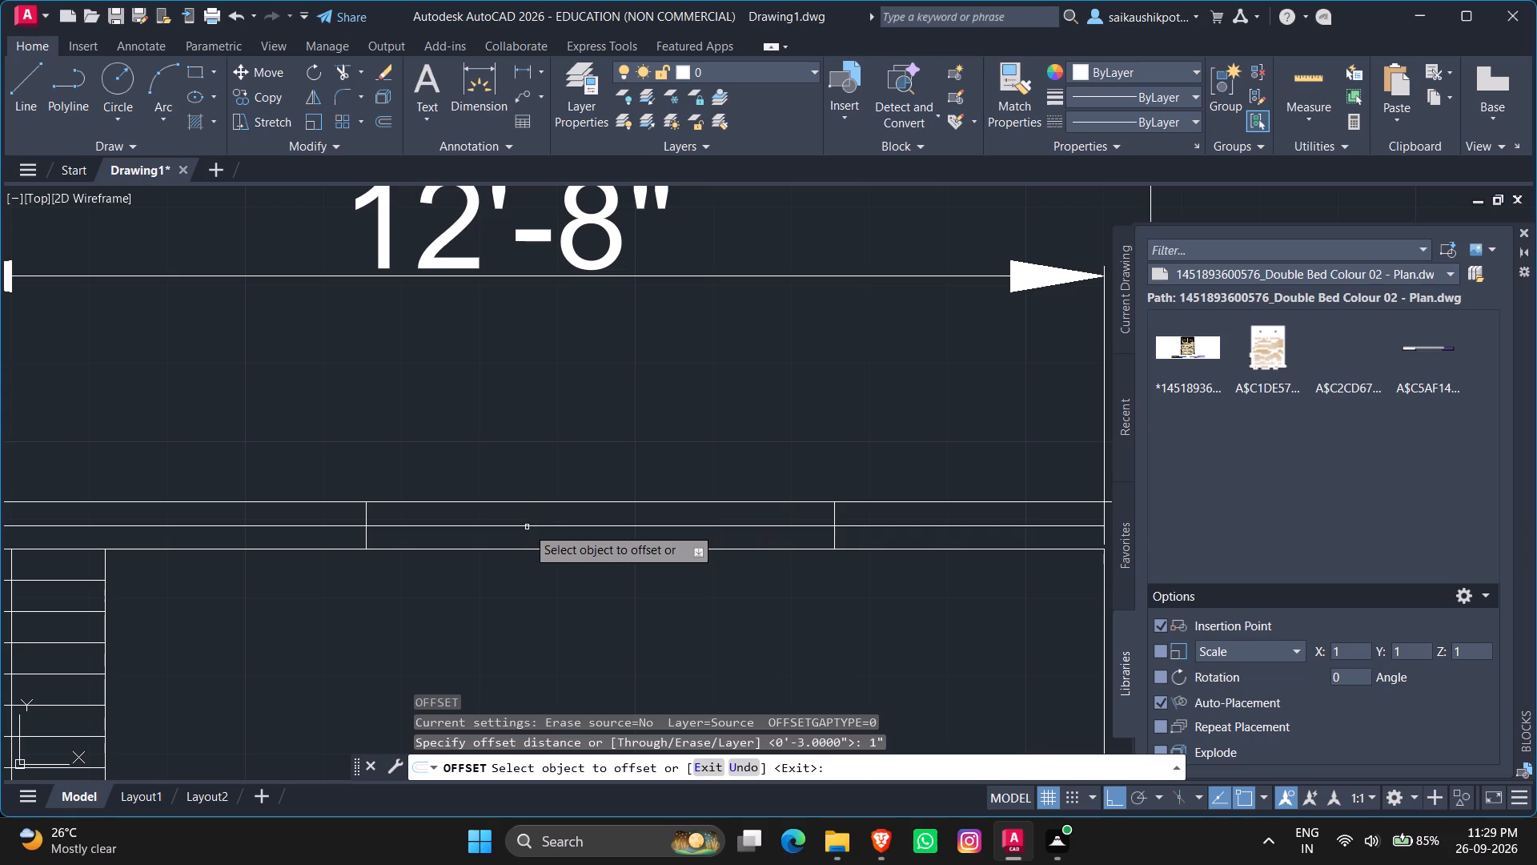
left_click(527, 528)
left_click(556, 461)
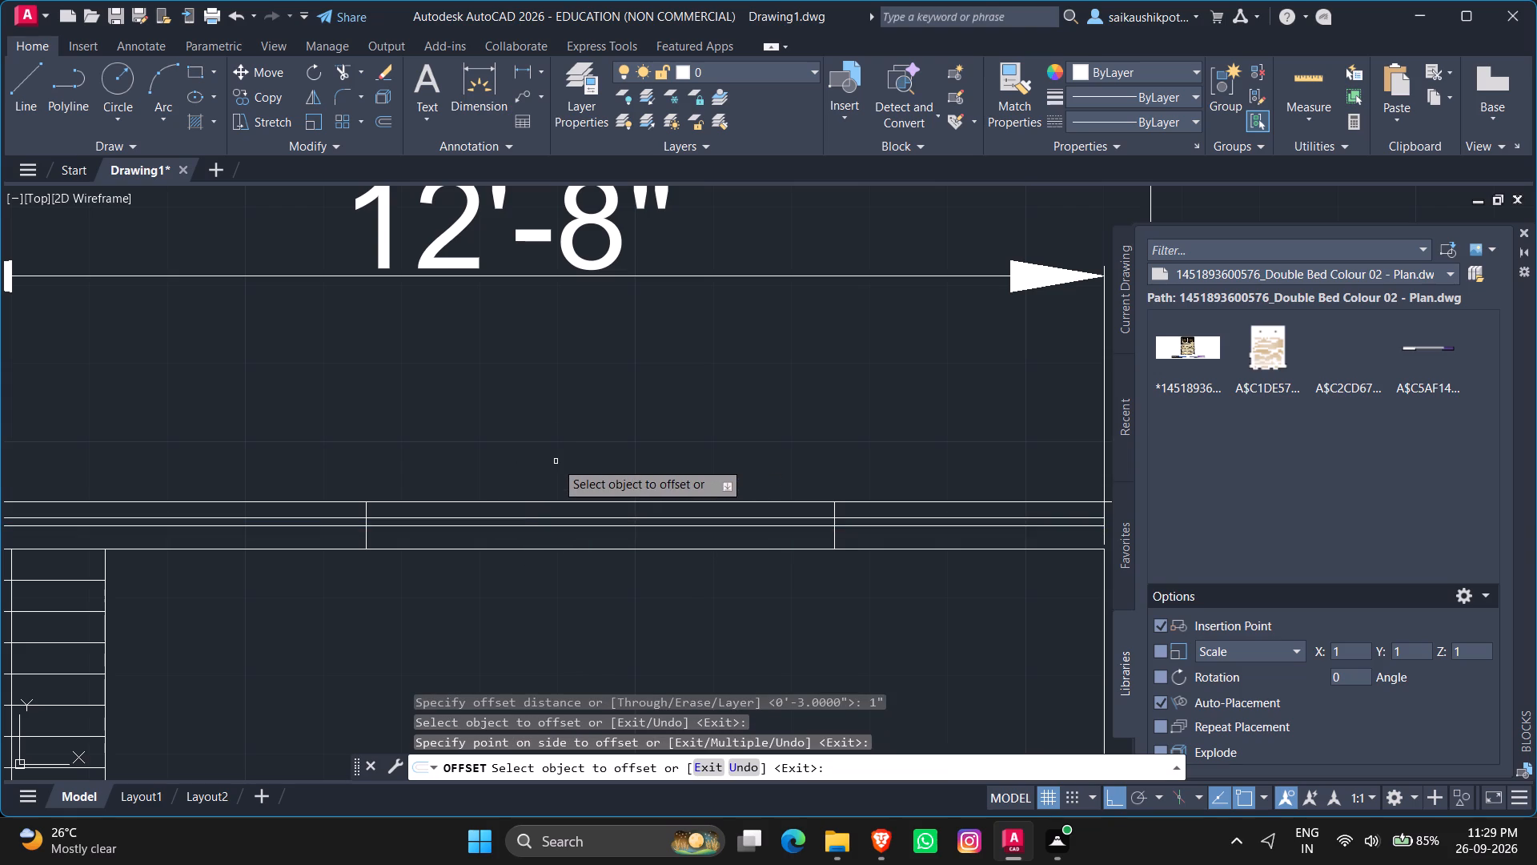
key("Escape")
key("Escape")
Trim both window glazing lines beyond the two end lines so they remain only within the bedroom window opening.
type("TR")
key("Return")
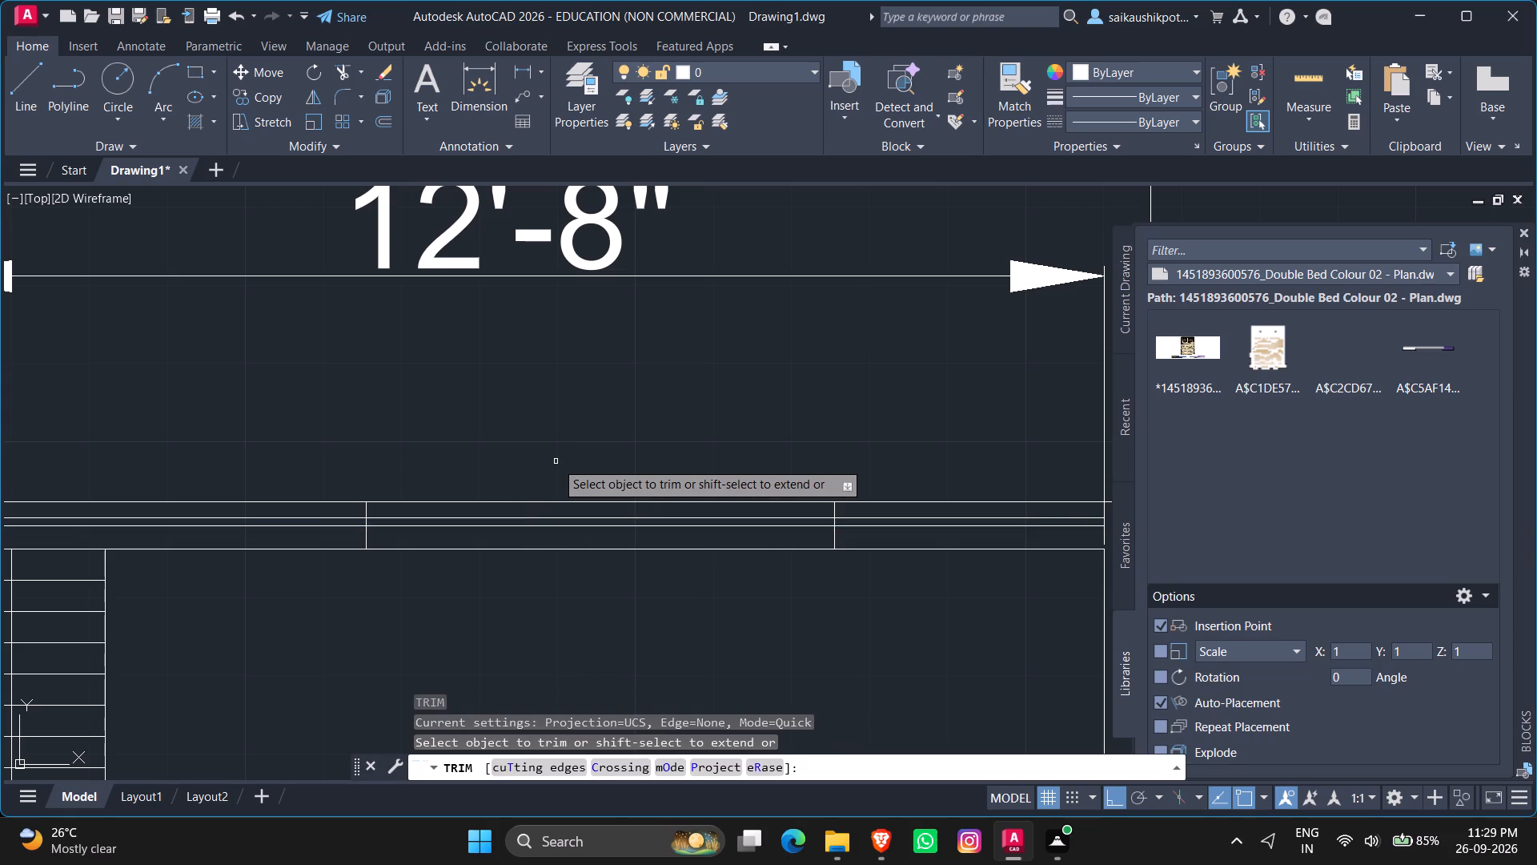
left_click(315, 513)
left_click(315, 528)
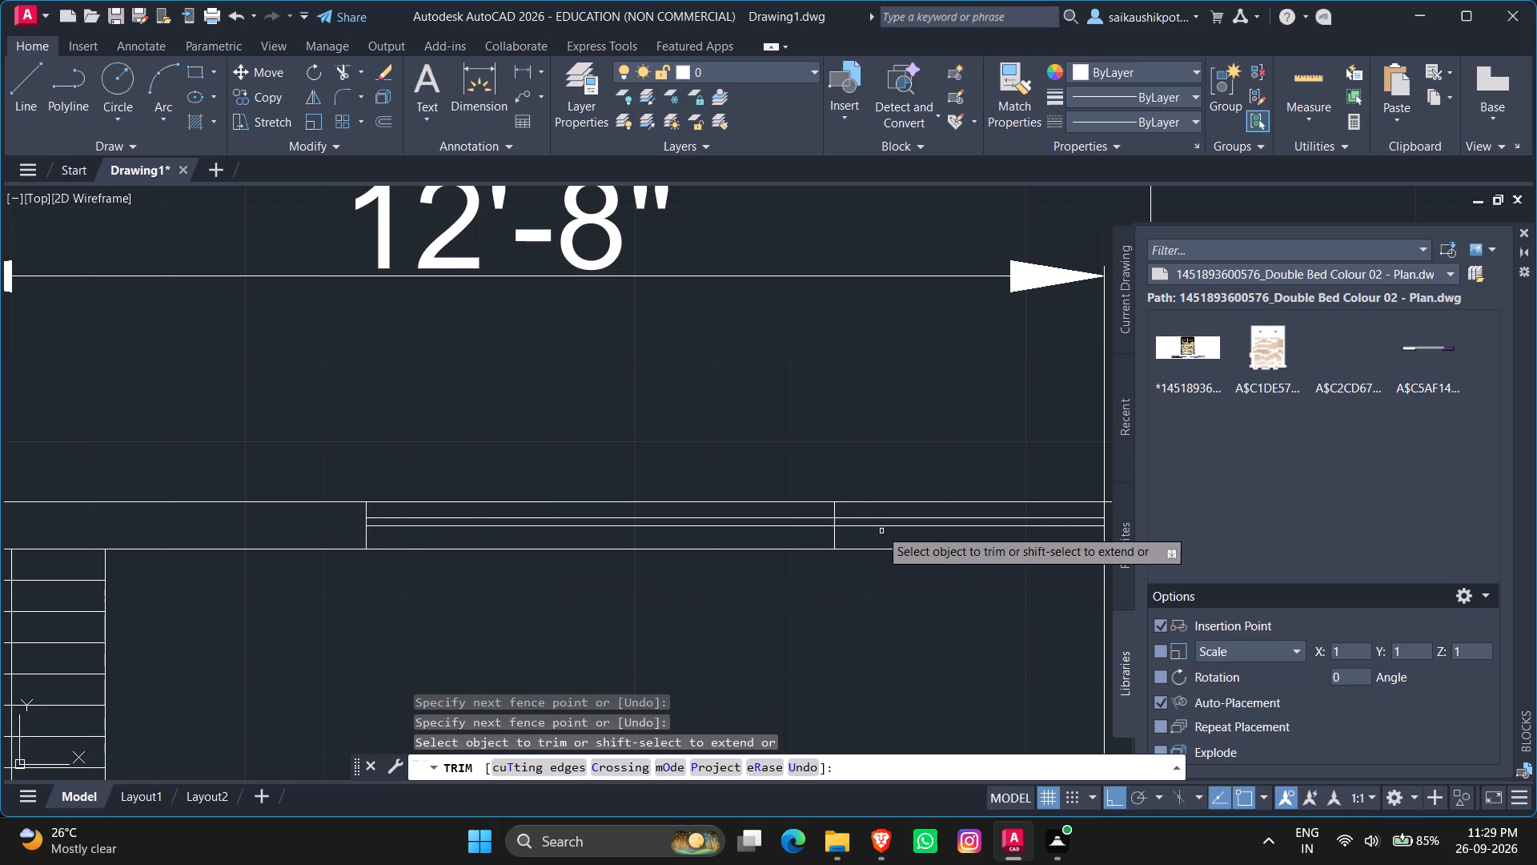
left_click(873, 517)
left_click(866, 528)
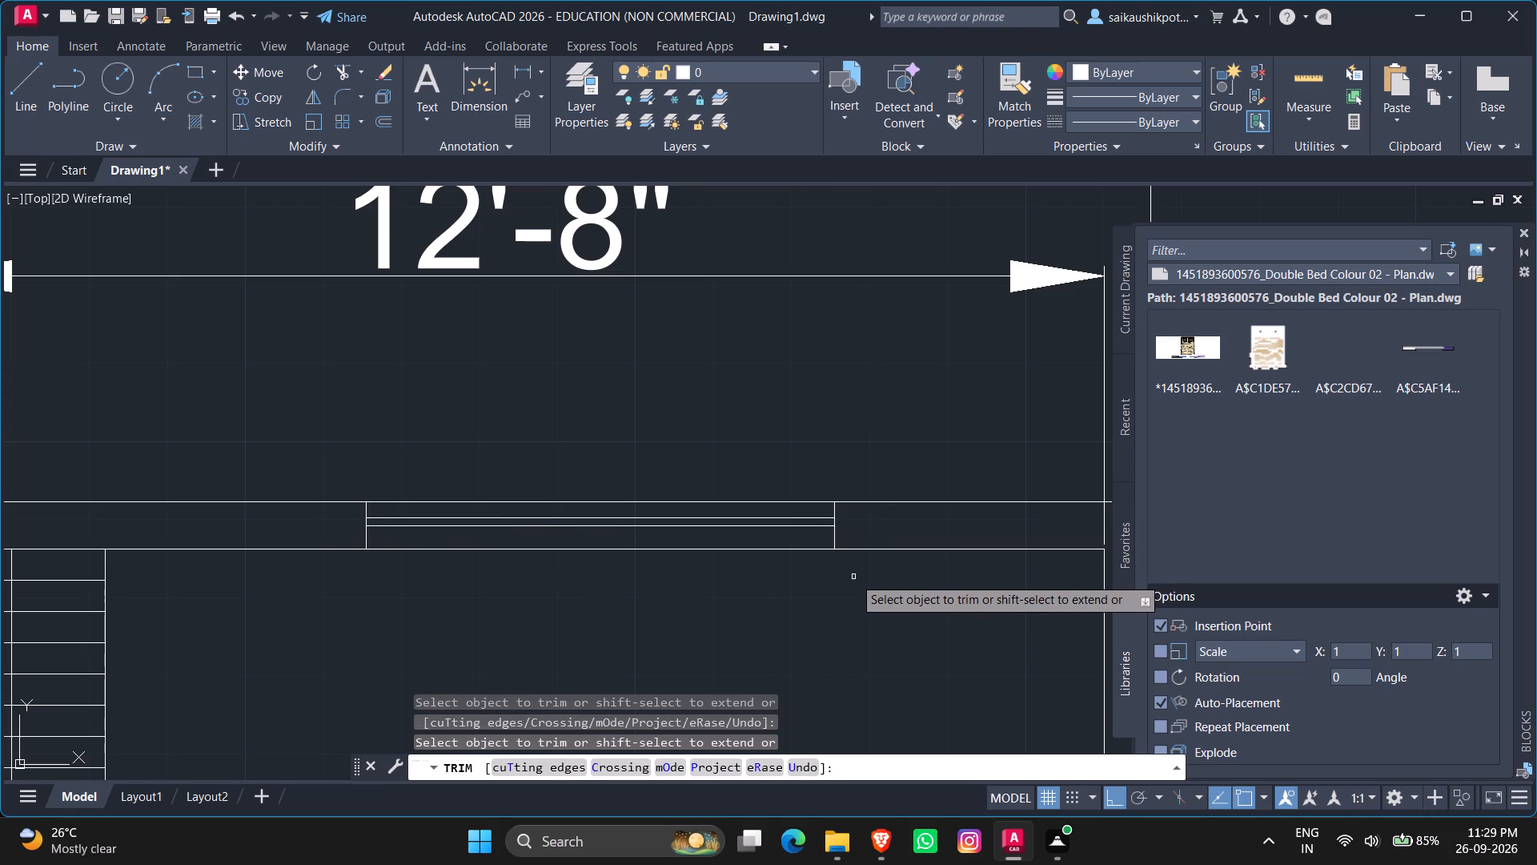
scroll(760, 557, "down", 3)
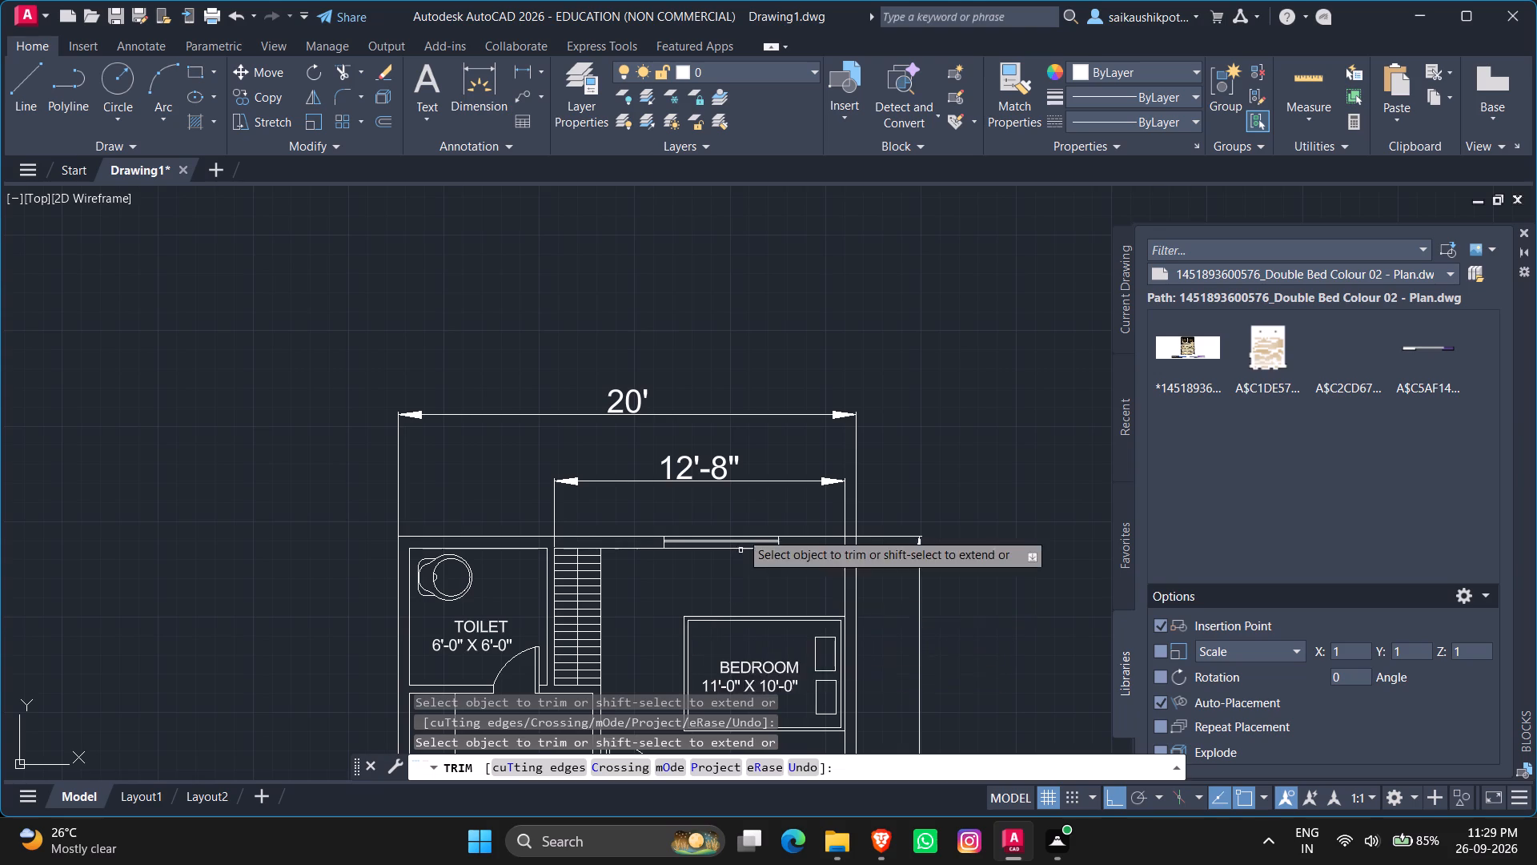
scroll(743, 508, "down", 3)
scroll(776, 580, "up", 2)
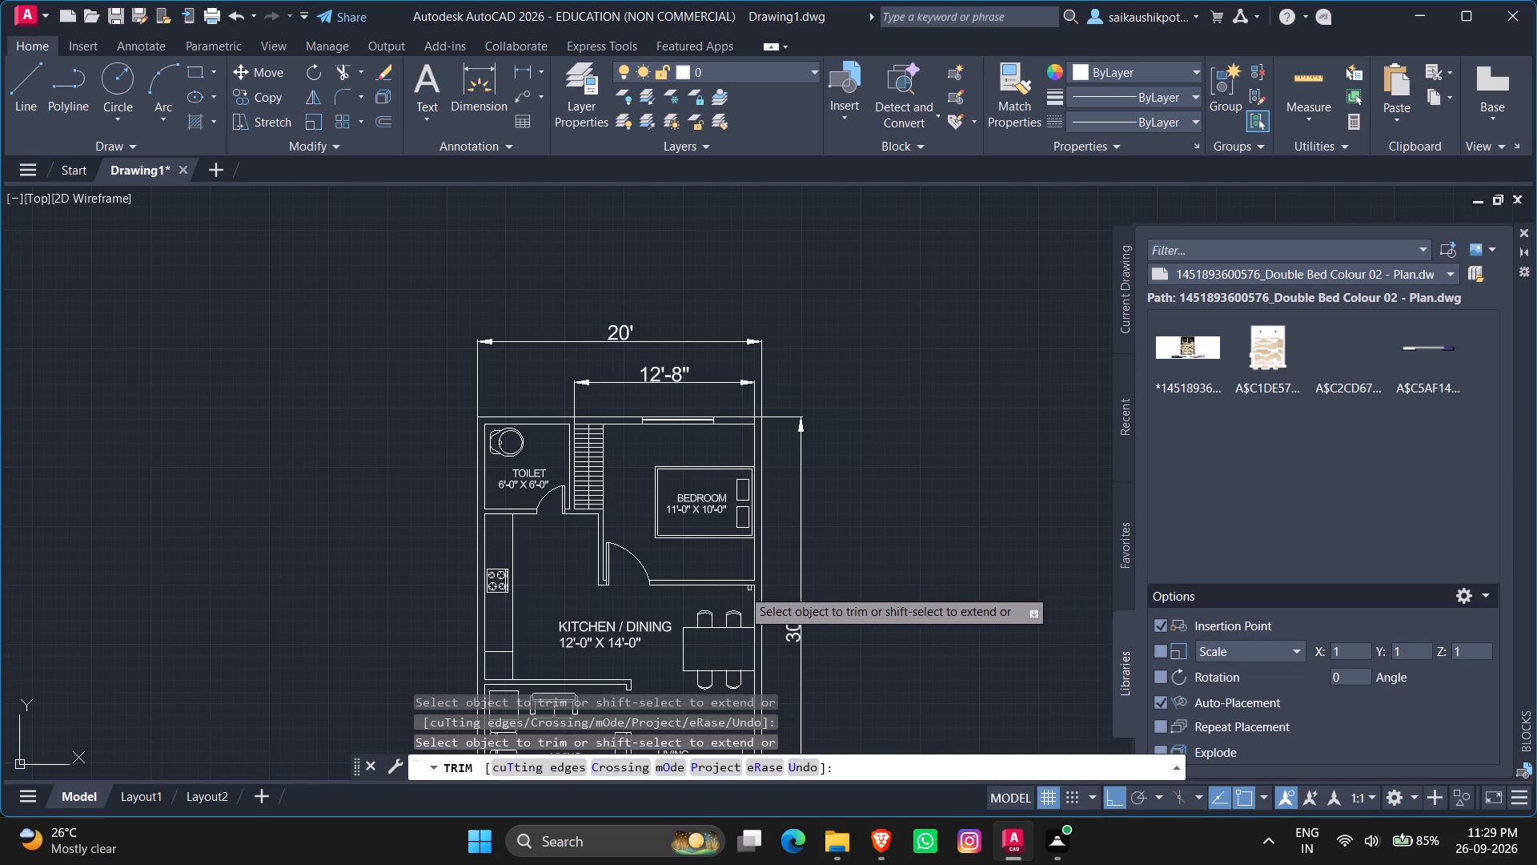
key("Escape")
key("Escape")
key("Escape")
key("Escape")
key("Escape")
key("Escape")
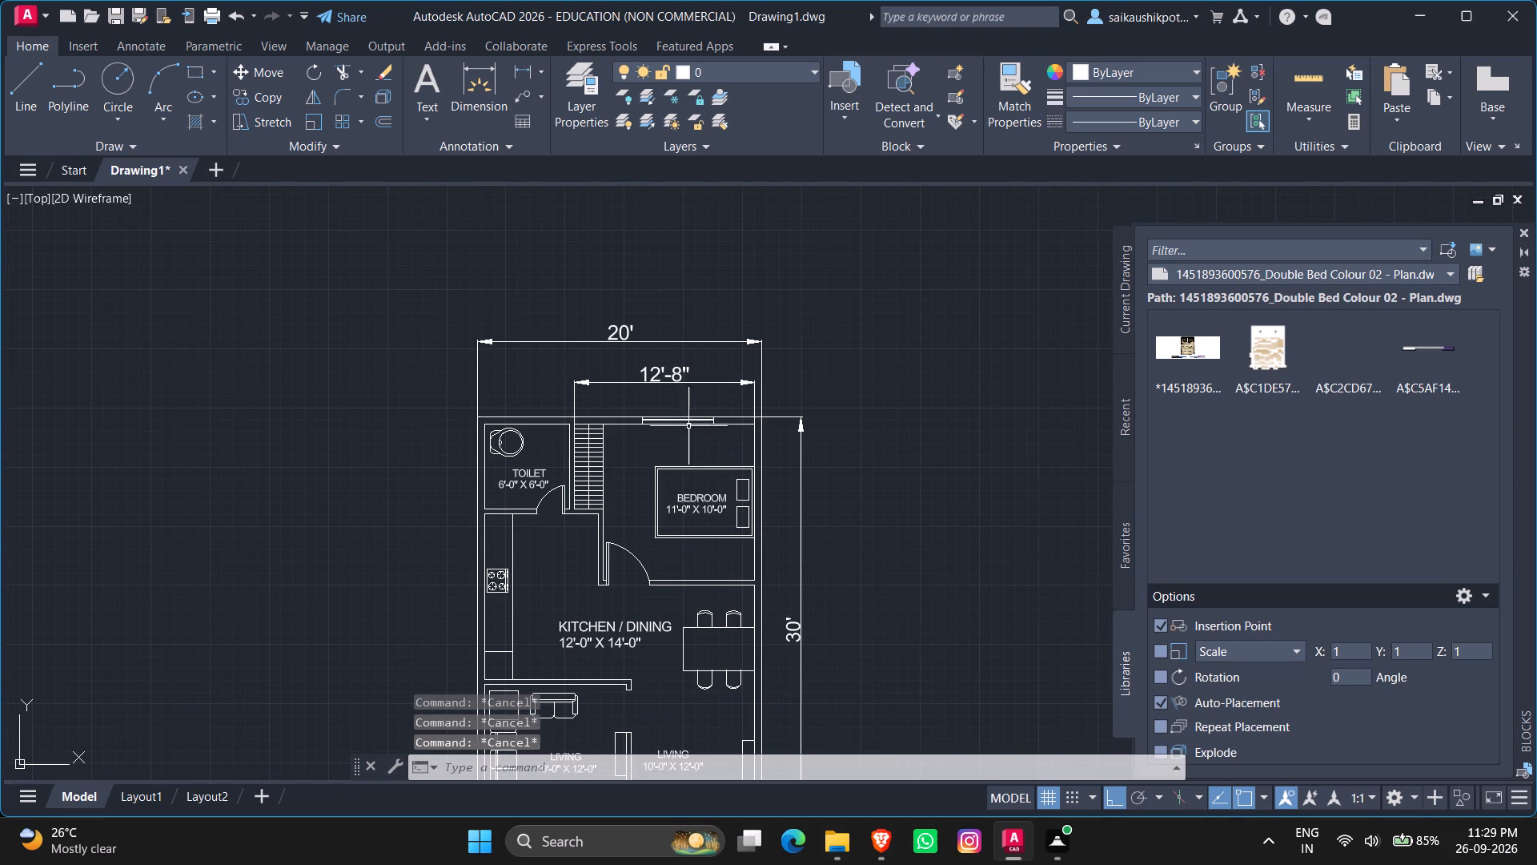
Override the text of the dimension spanning the staircase and bedroom with 11'-0".
double_click(669, 368)
left_click(669, 380)
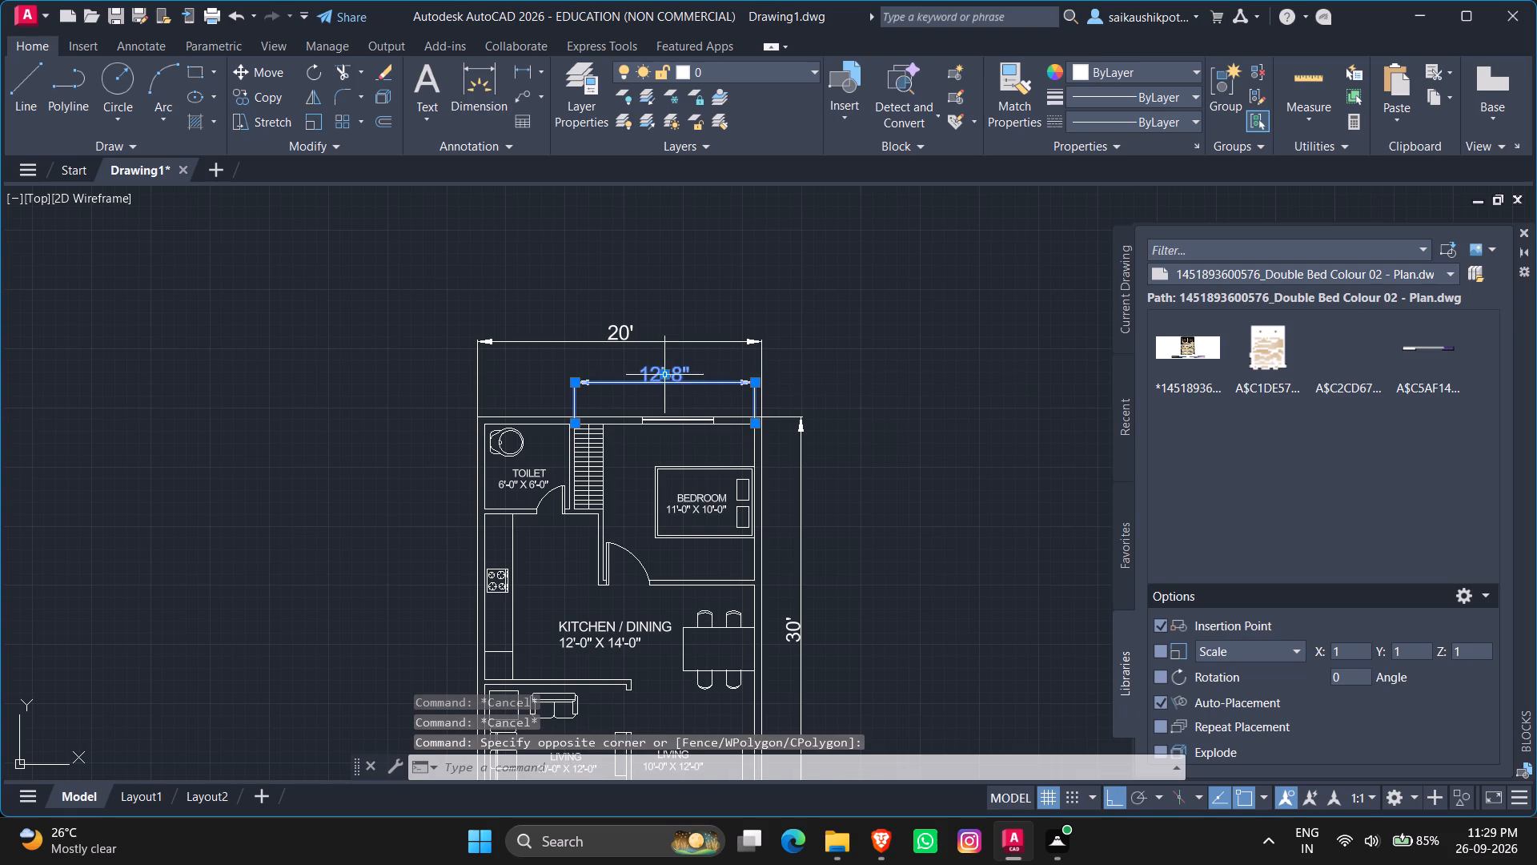
scroll(664, 376, "up", 3)
double_click(635, 363)
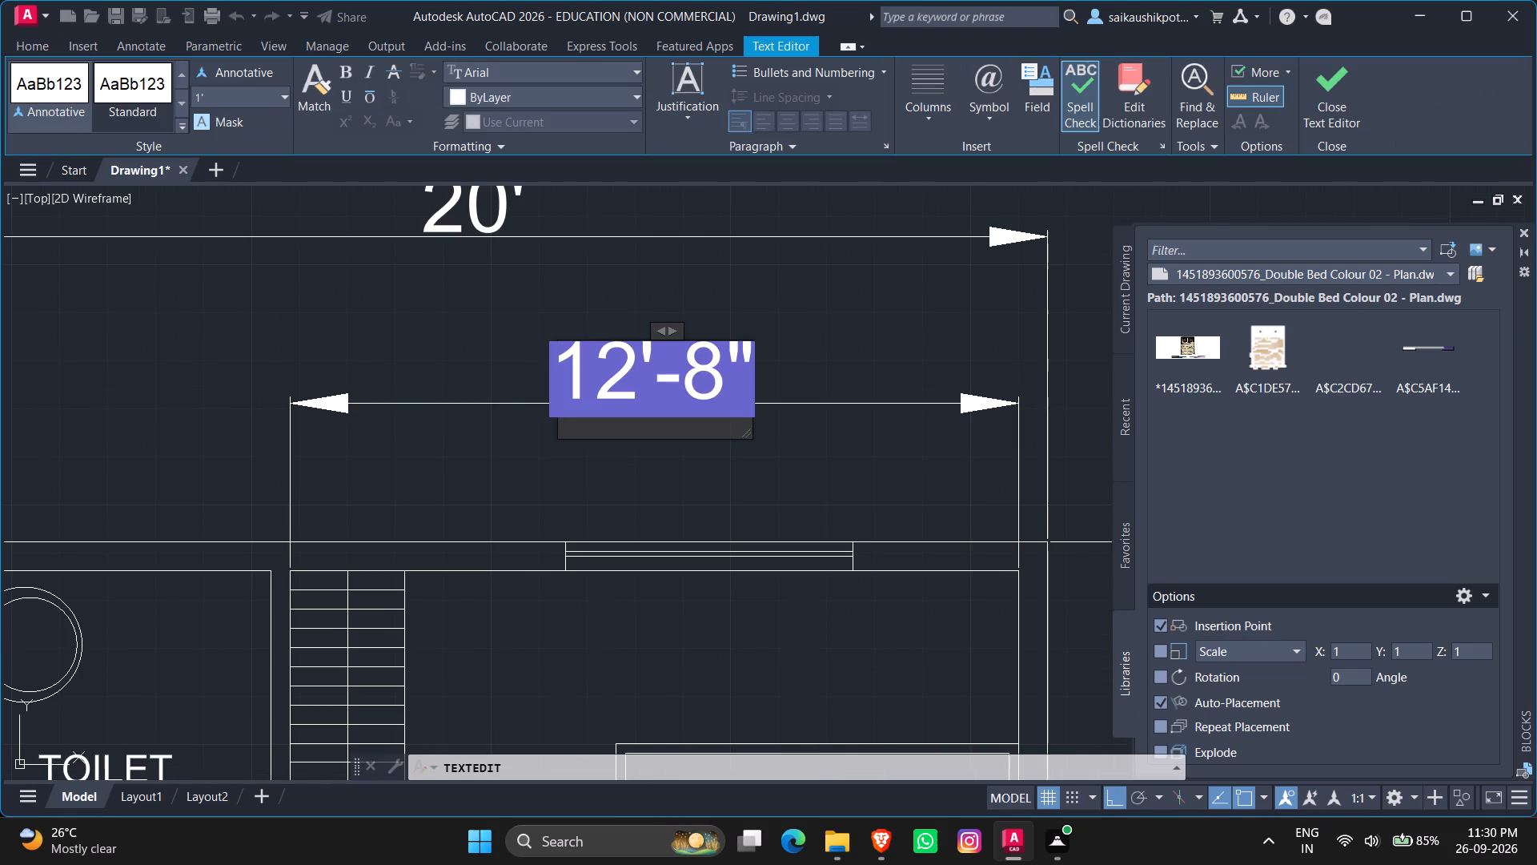
double_click(684, 384)
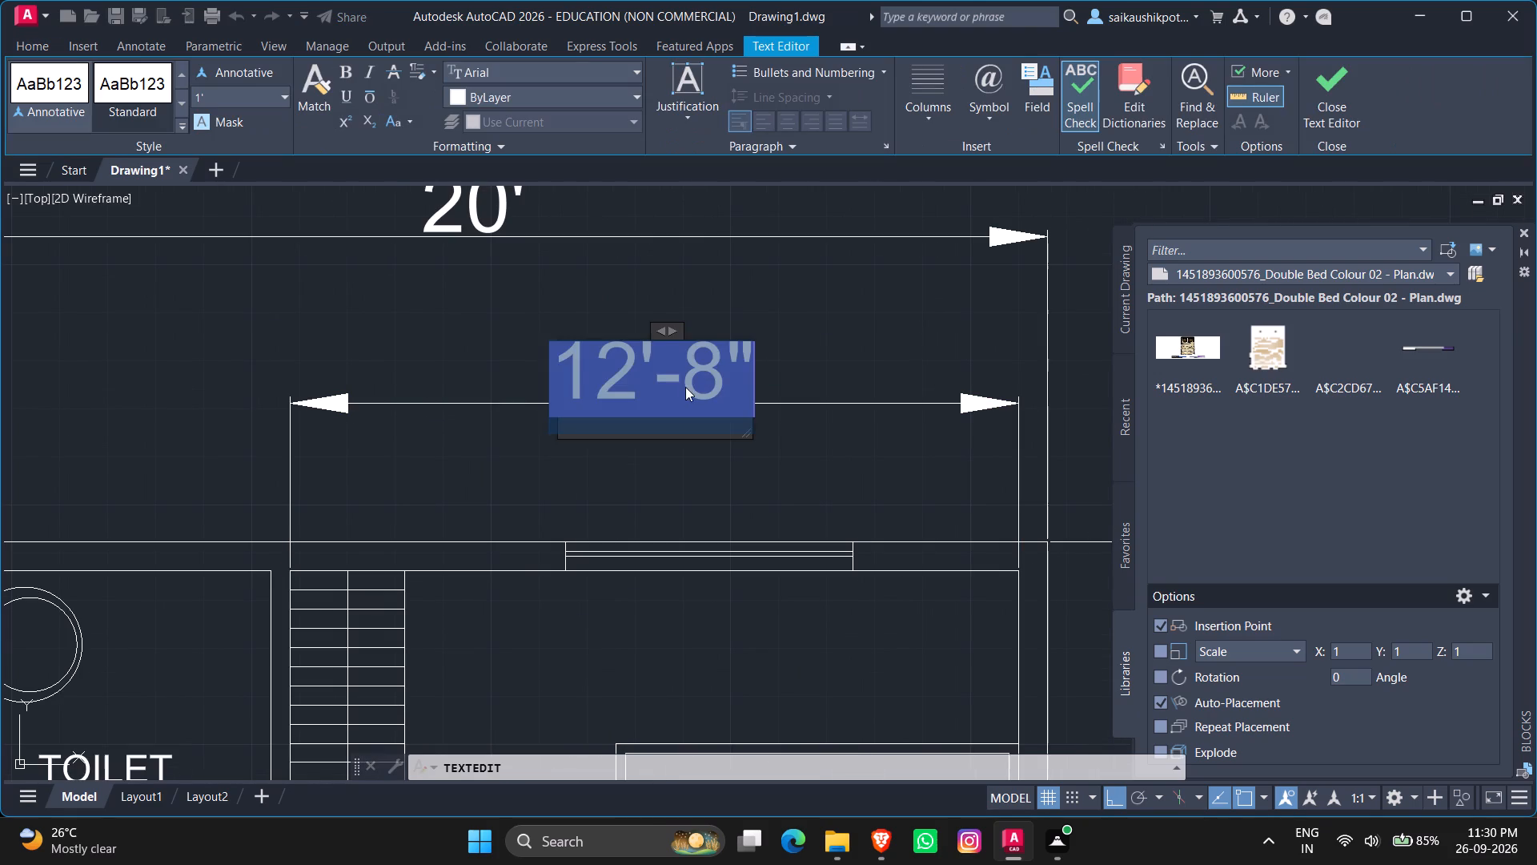
type("11")
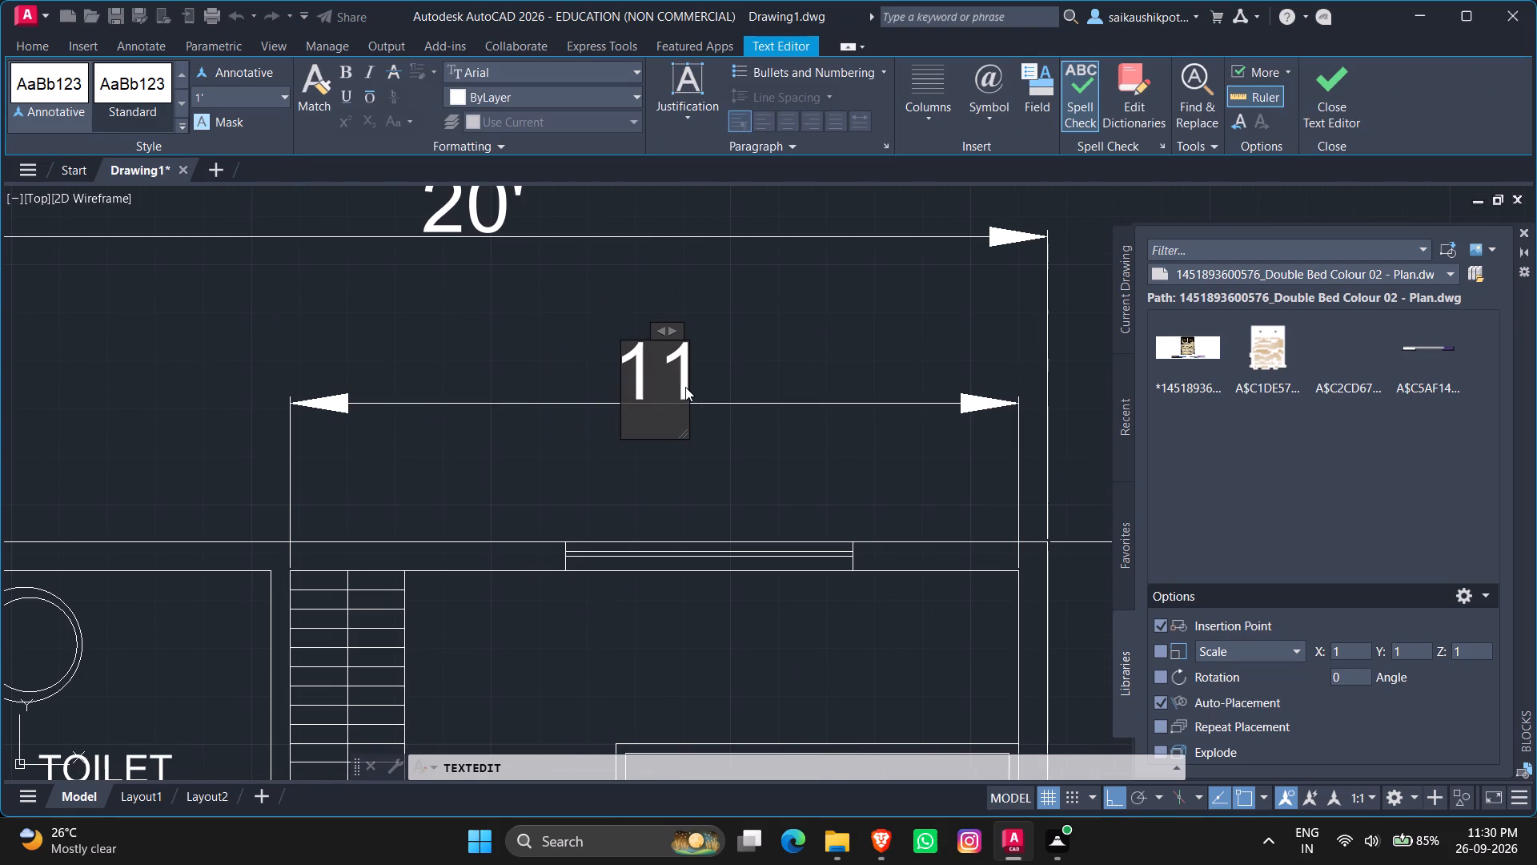
key("apostrophe")
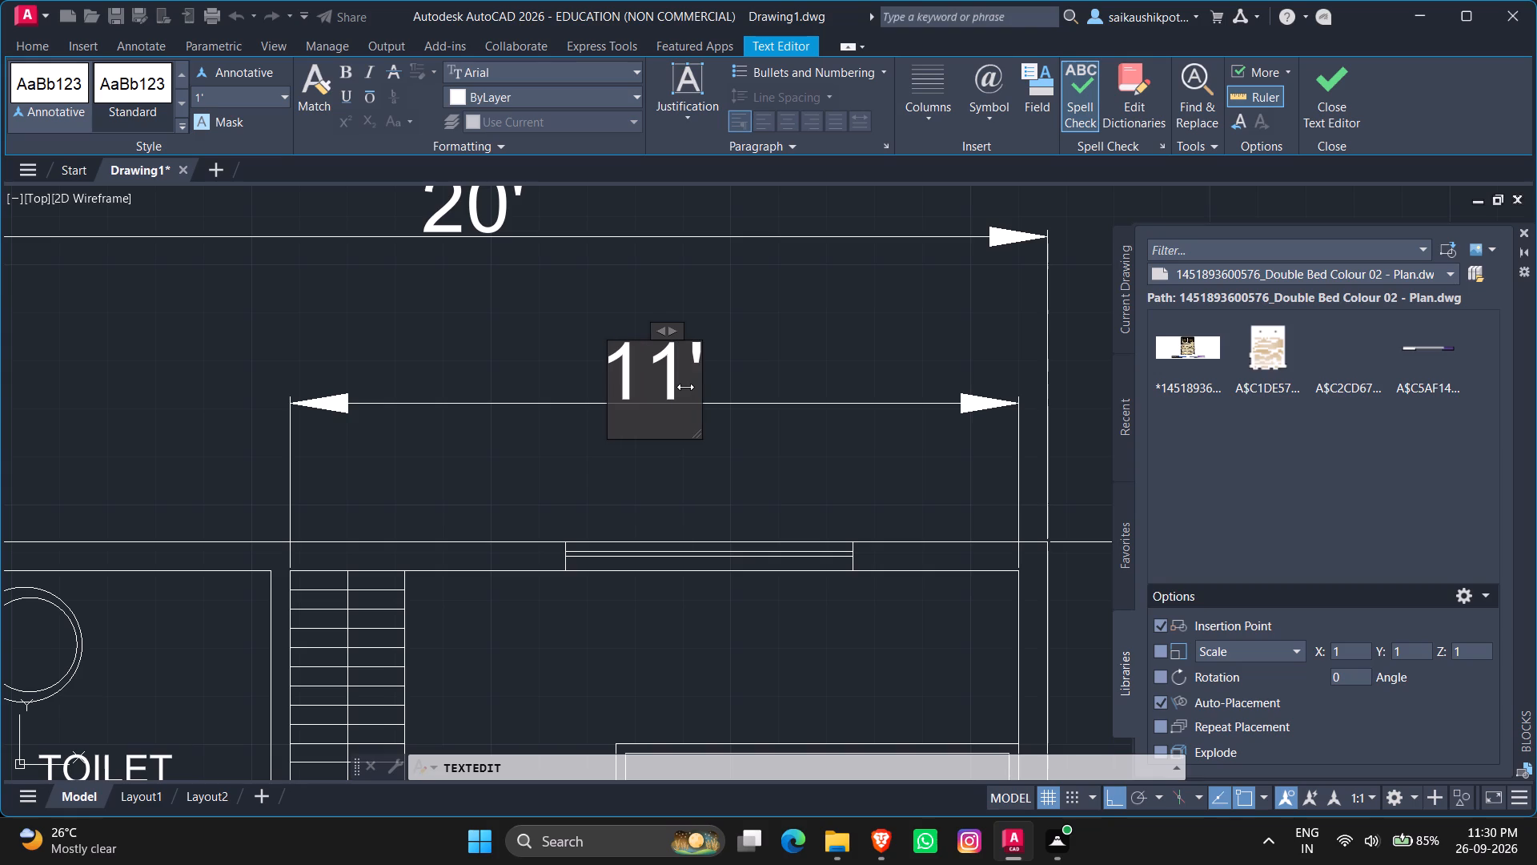
type("-0\"")
key("Escape")
key("Return")
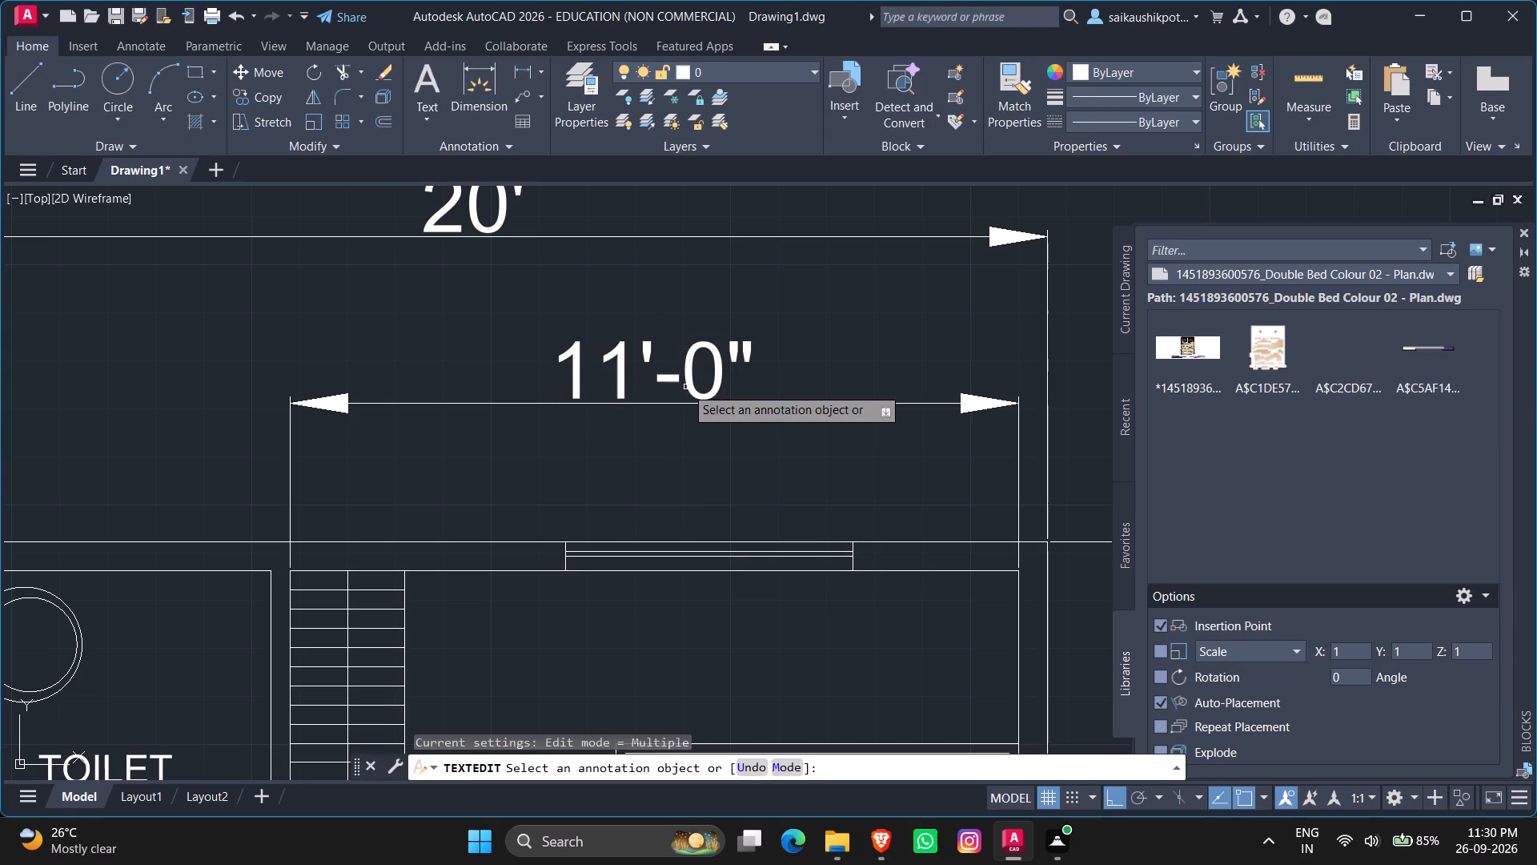
scroll(605, 441, "down", 4)
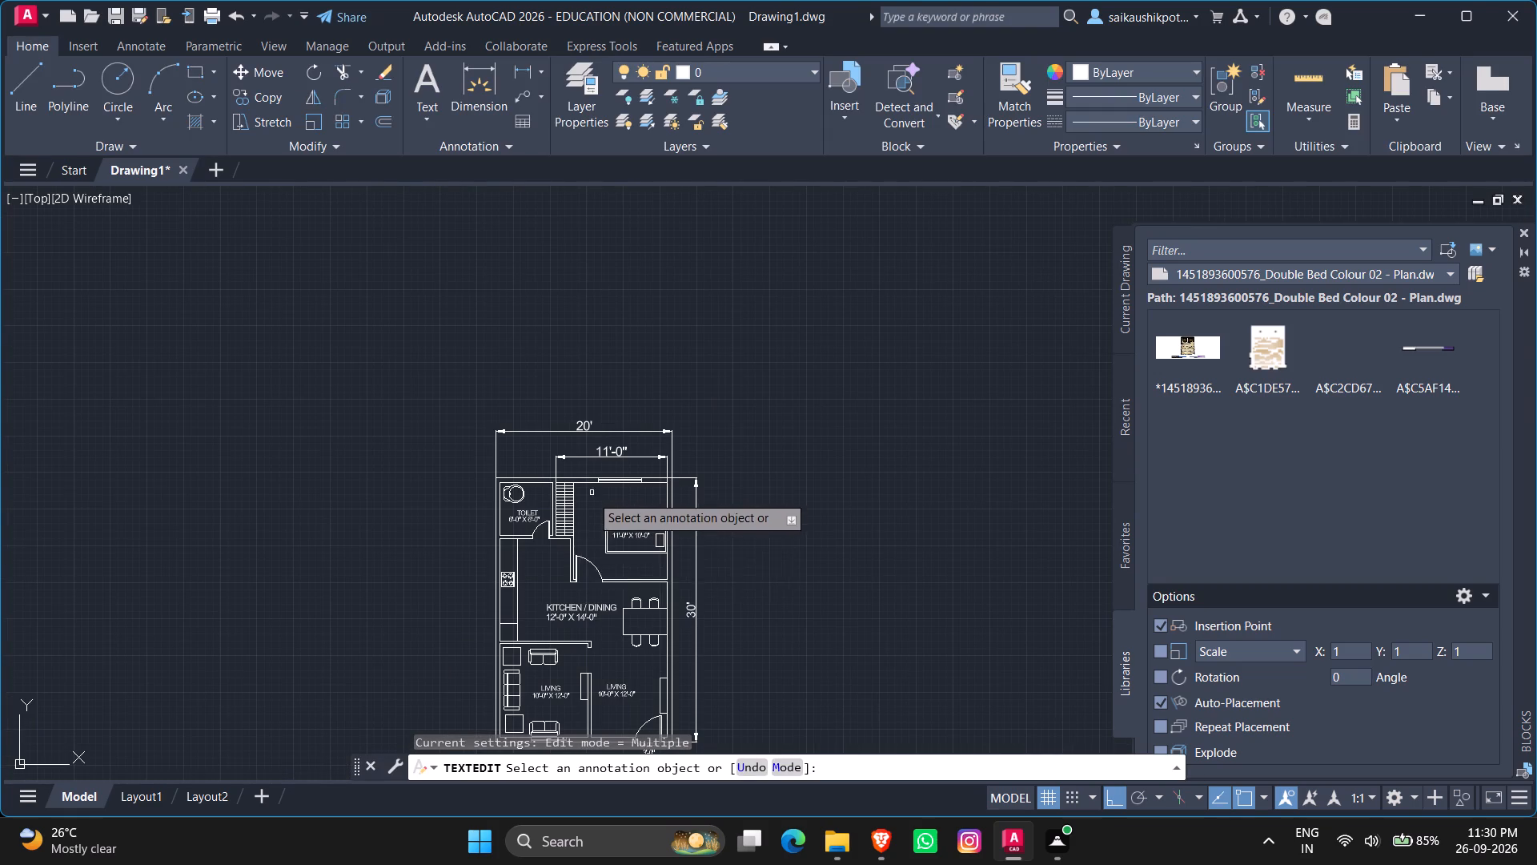
scroll(500, 525, "down", 1)
middle_click_drag(502, 529, 612, 434)
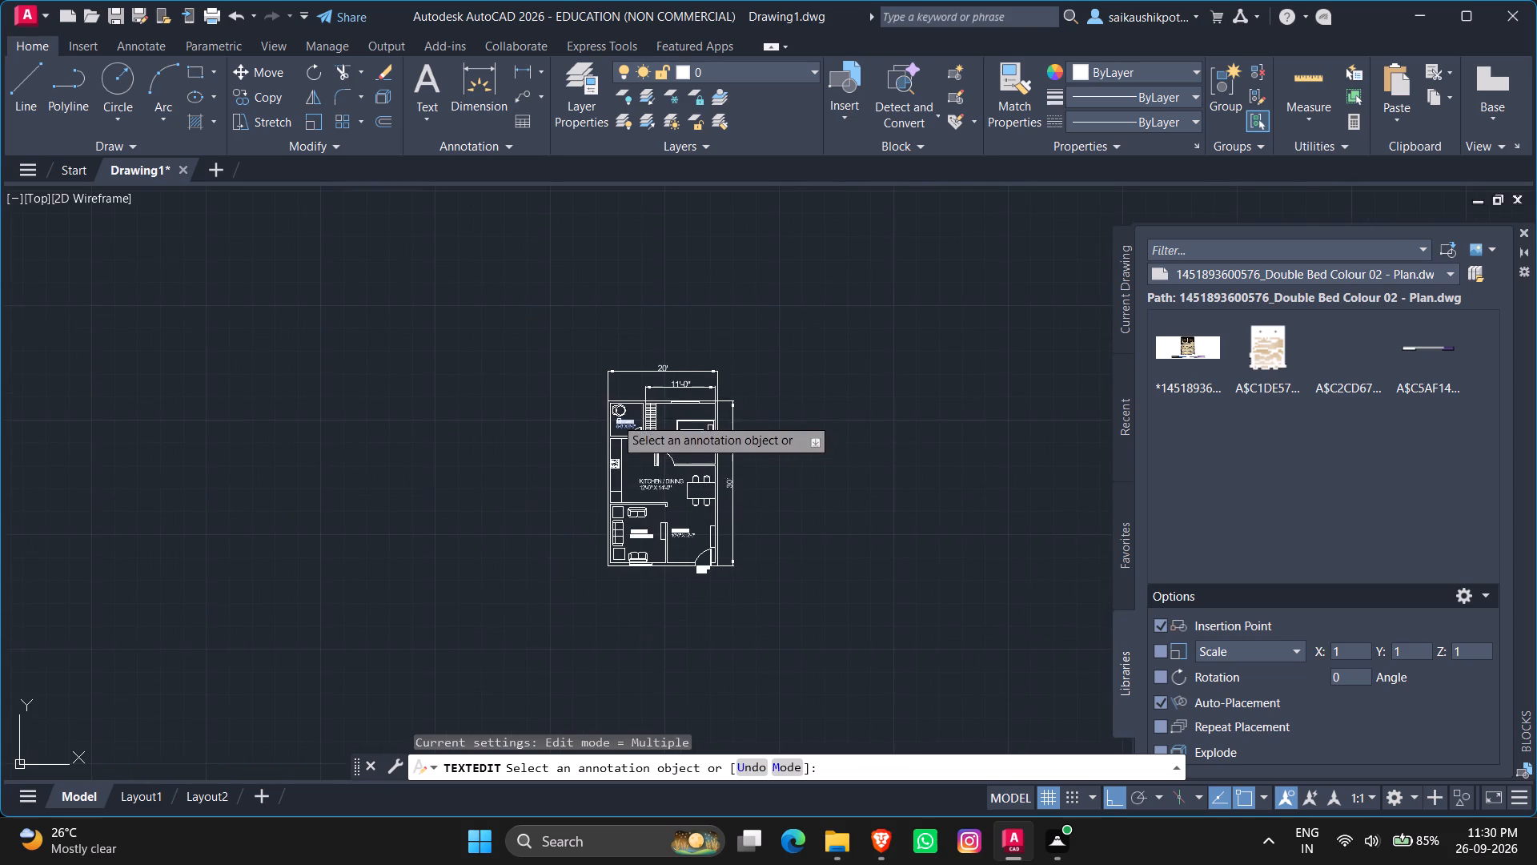
scroll(595, 390, "up", 3)
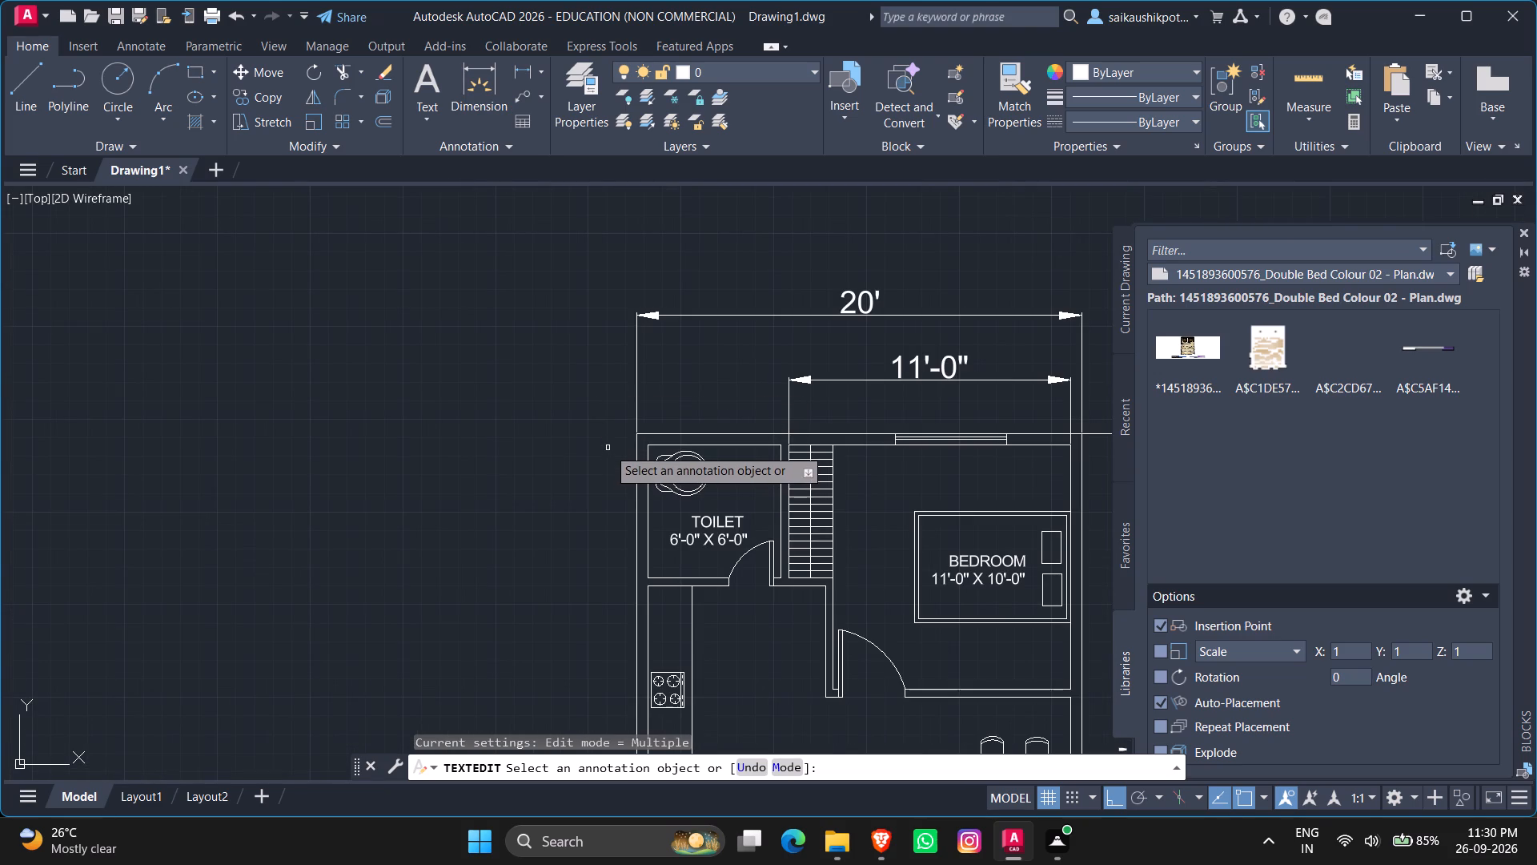
key("Escape")
key("Escape")
key("Escape")
Add a horizontal linear dimension above the toilet between its two inner wall corners, roughly level with the 11'-0" dimension.
scroll(625, 448, "down", 2)
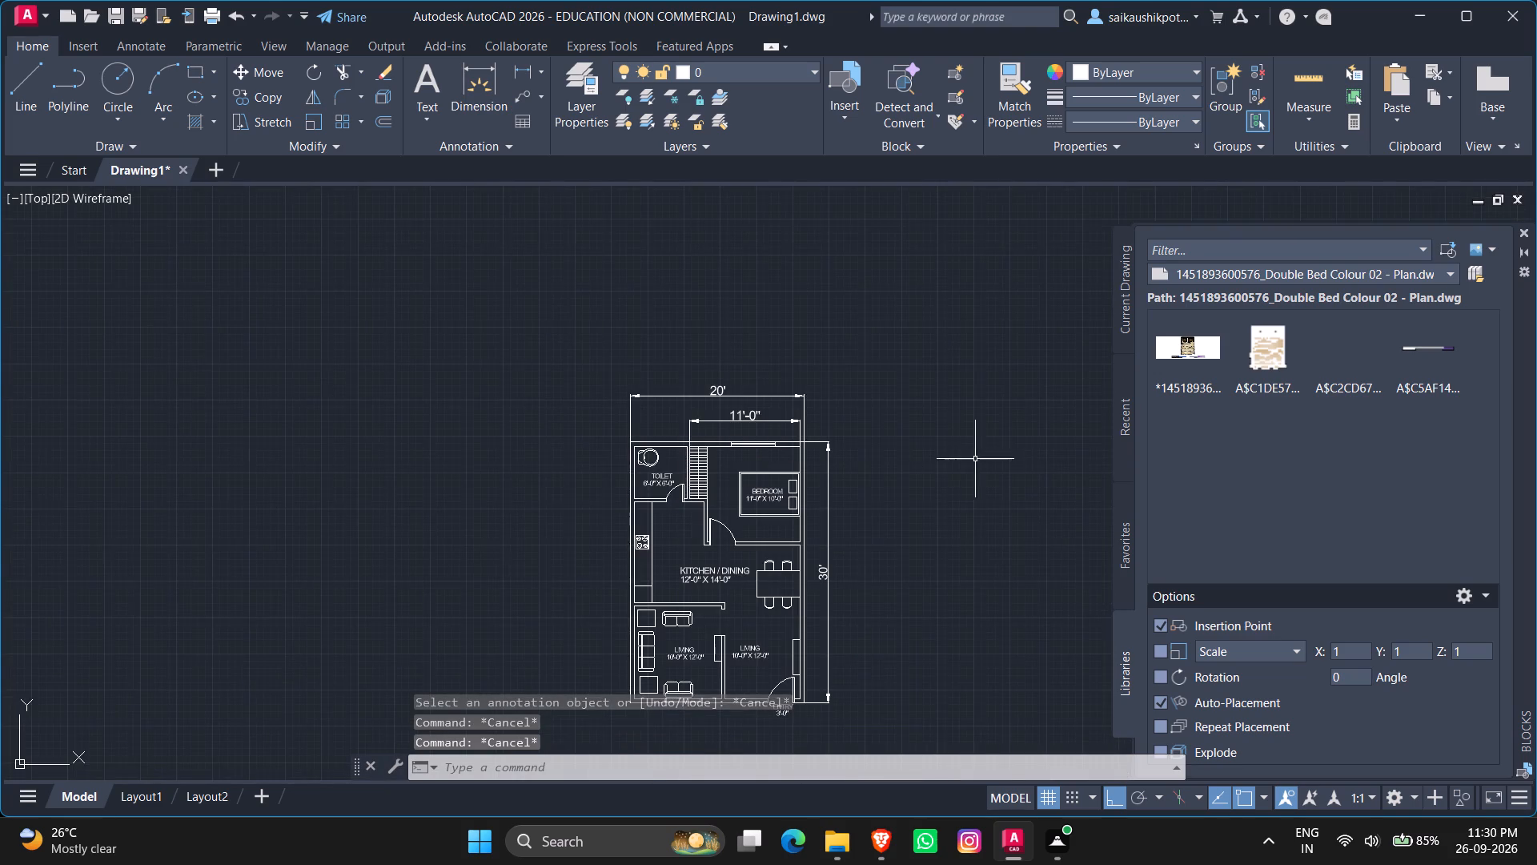
scroll(870, 431, "up", 2)
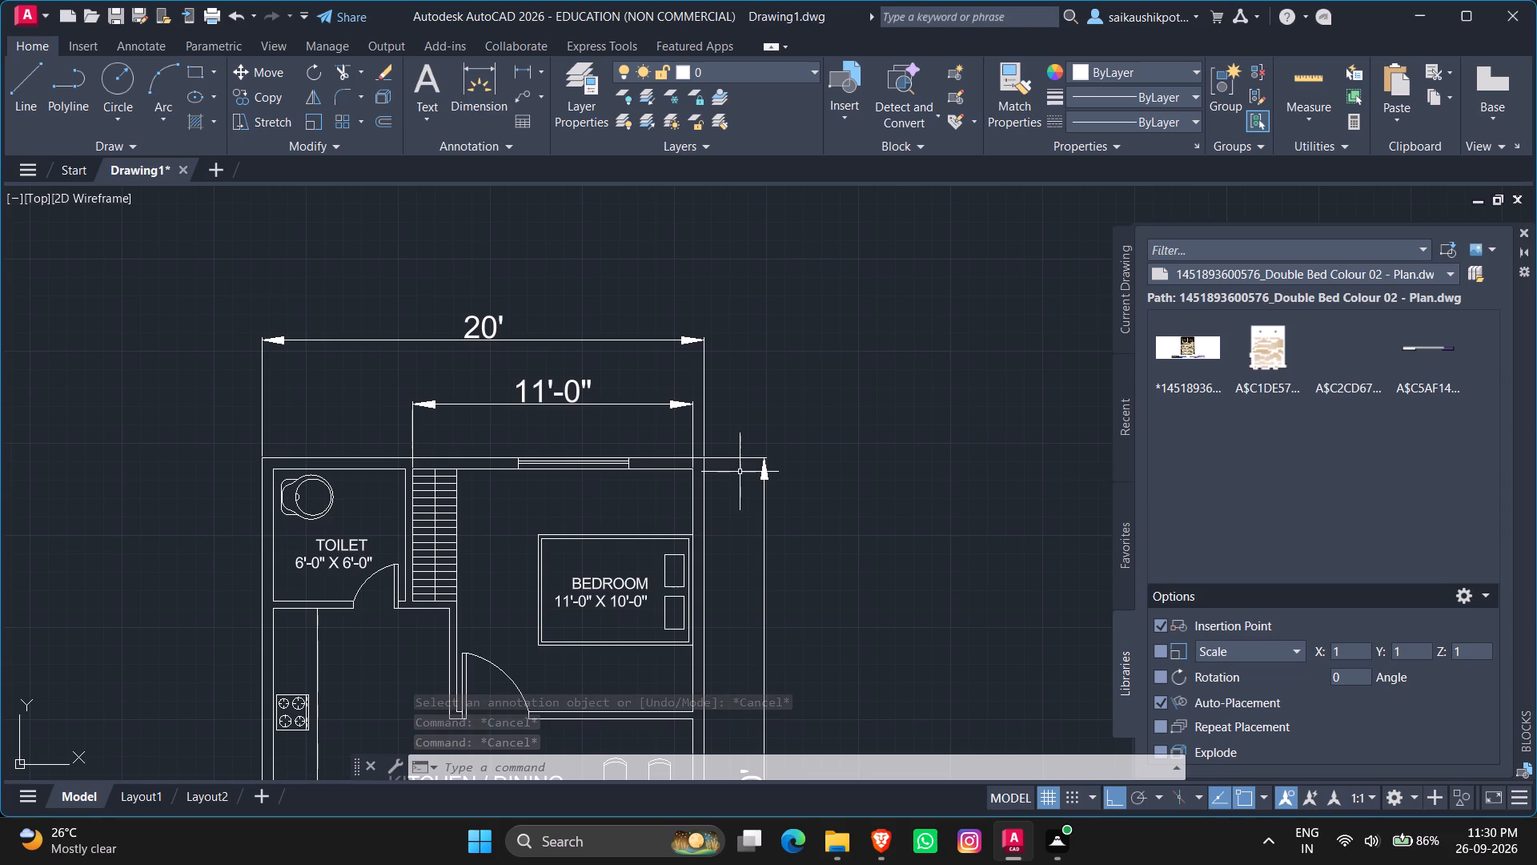
scroll(242, 458, "up", 3)
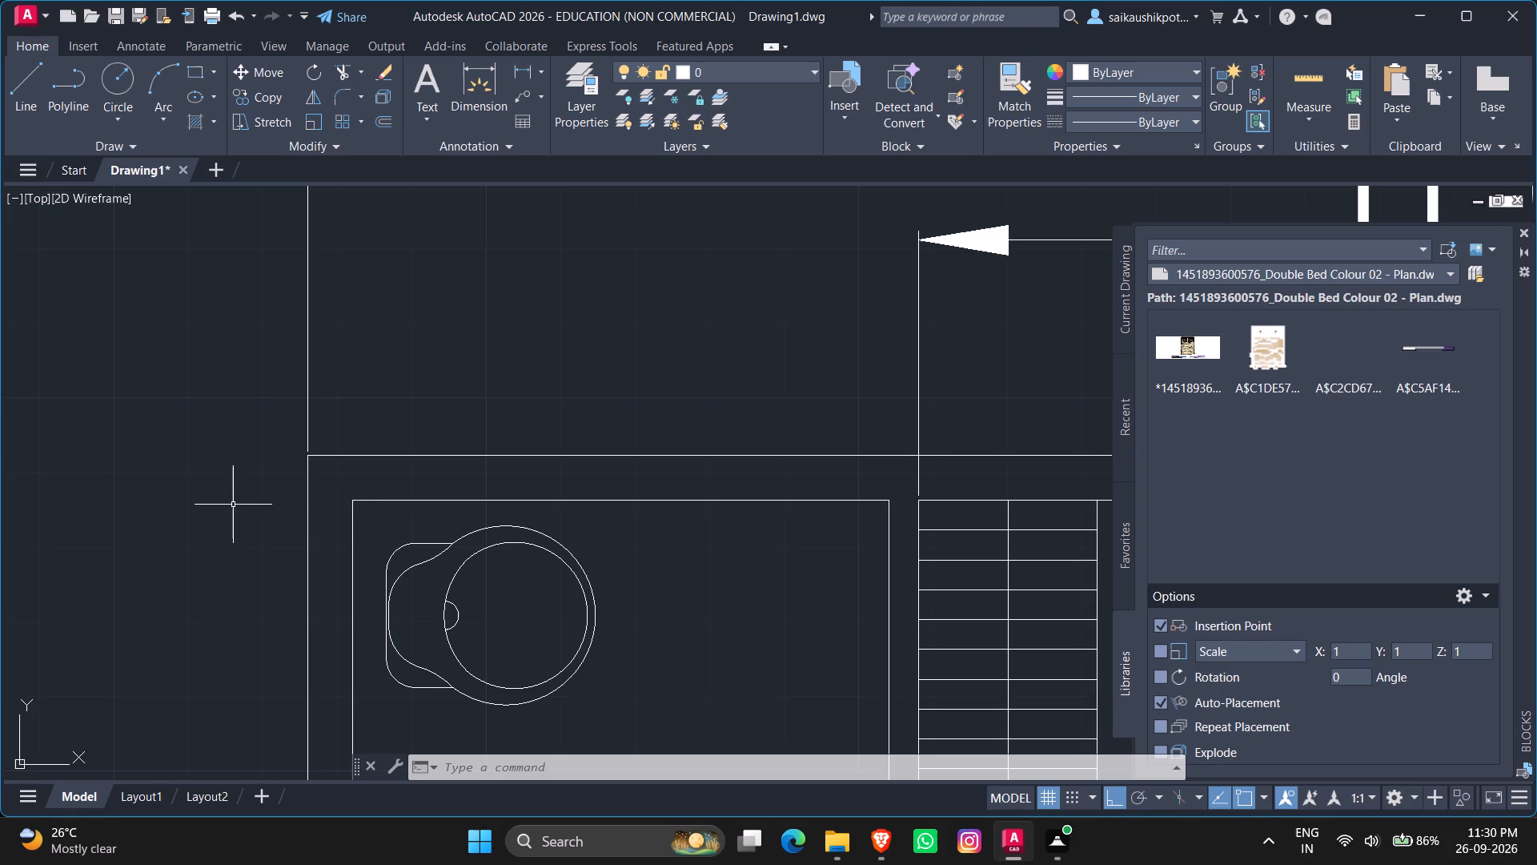
scroll(575, 489, "down", 4)
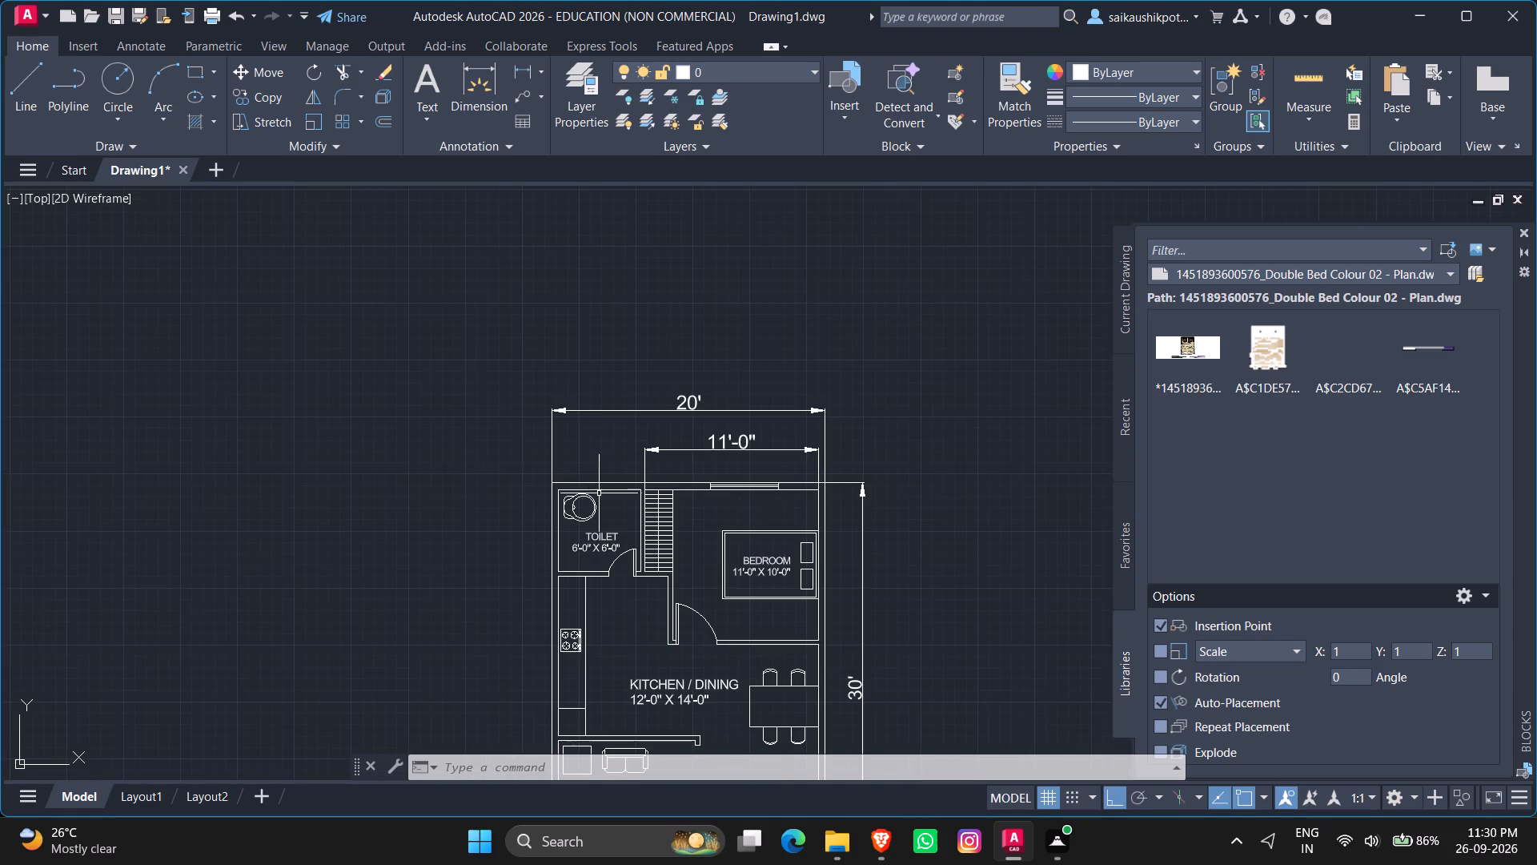
scroll(613, 397, "down", 3)
scroll(607, 437, "up", 3)
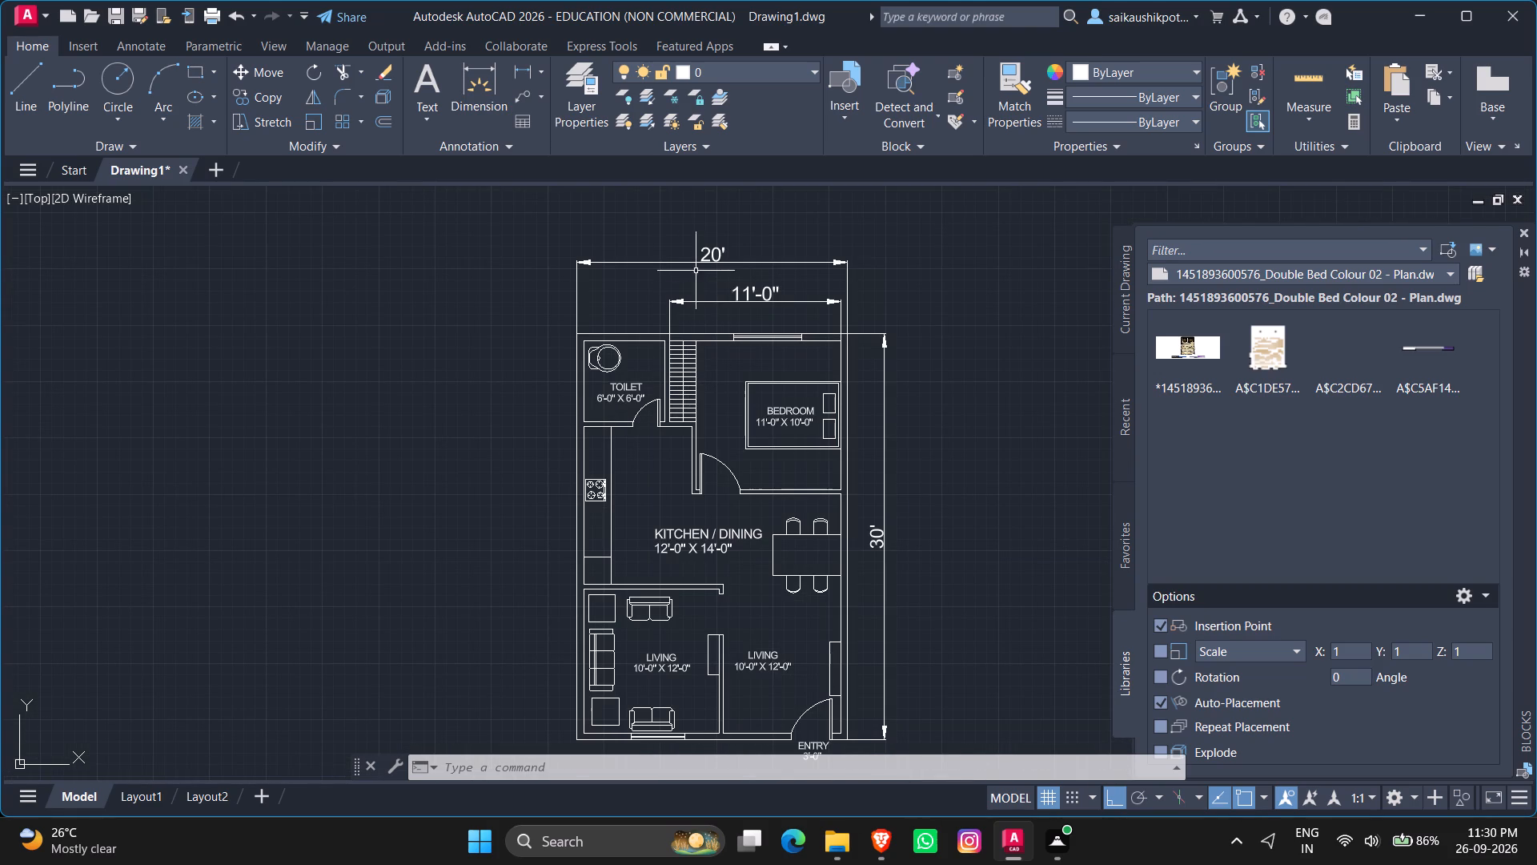
scroll(677, 291, "up", 3)
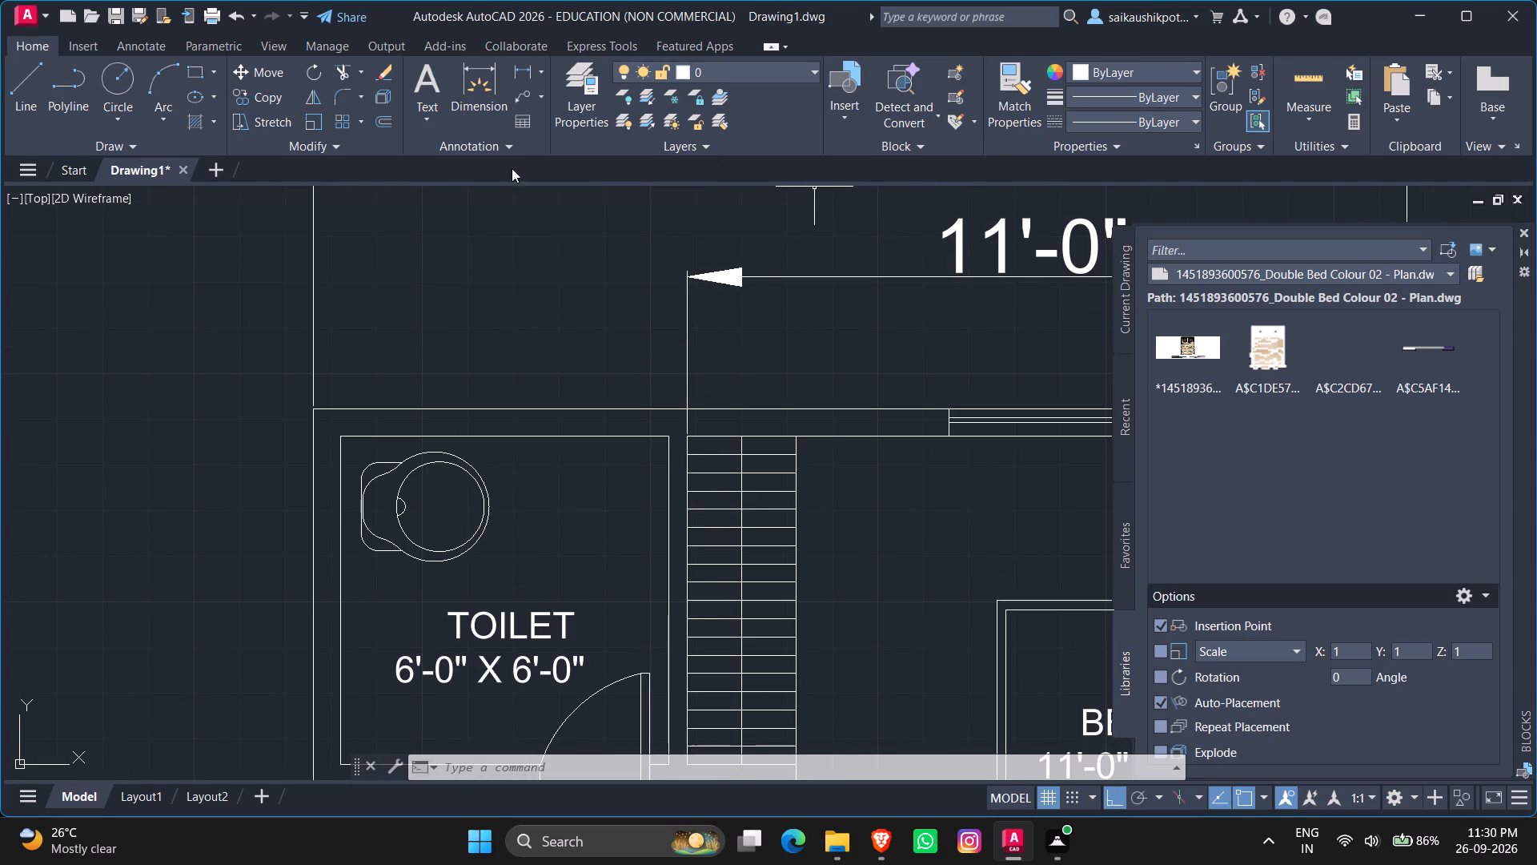
left_click(516, 72)
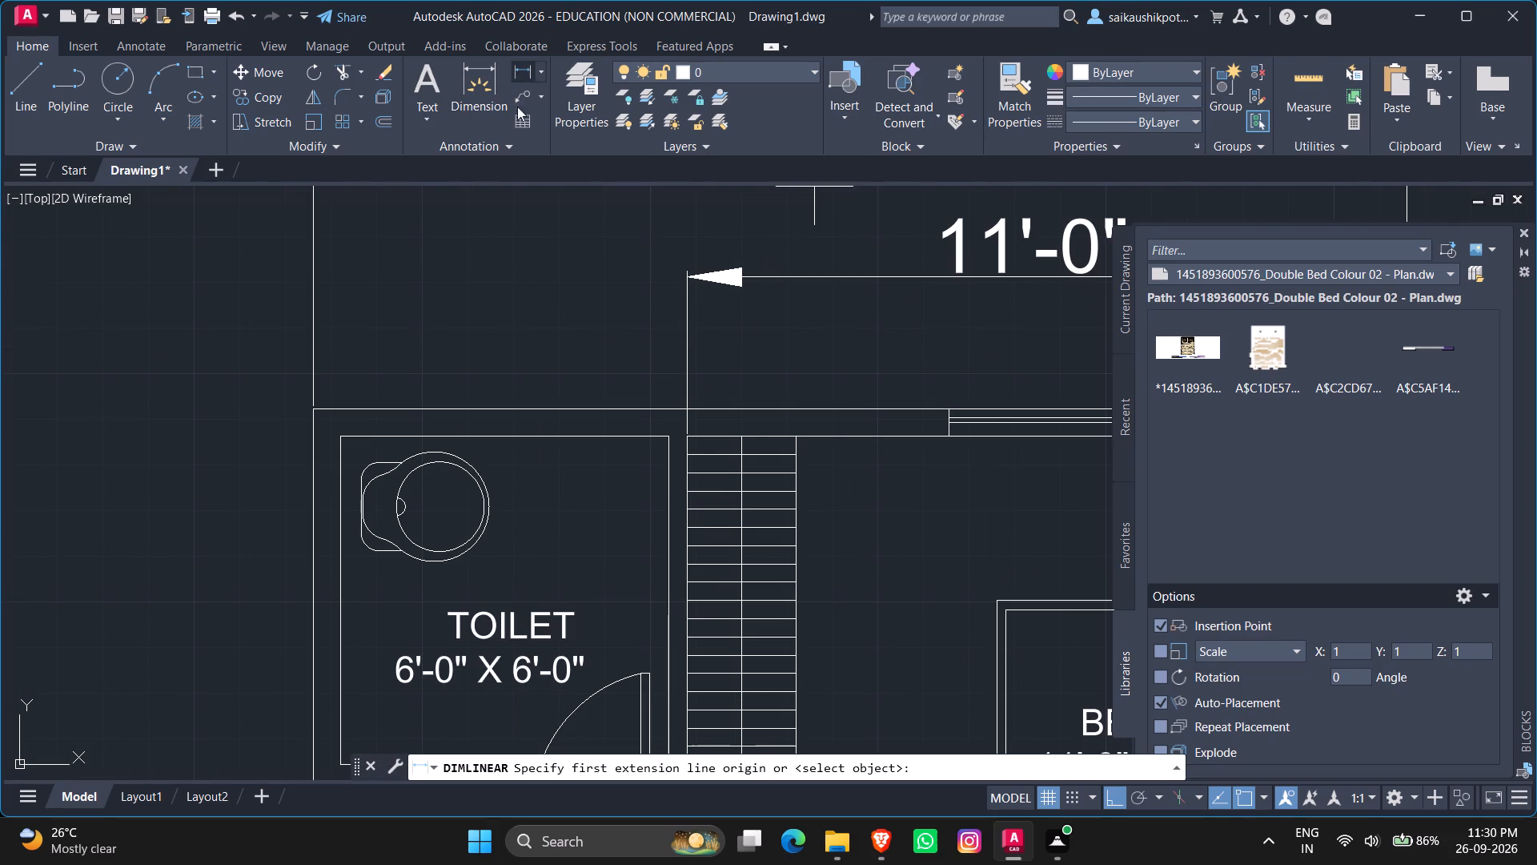
left_click(667, 439)
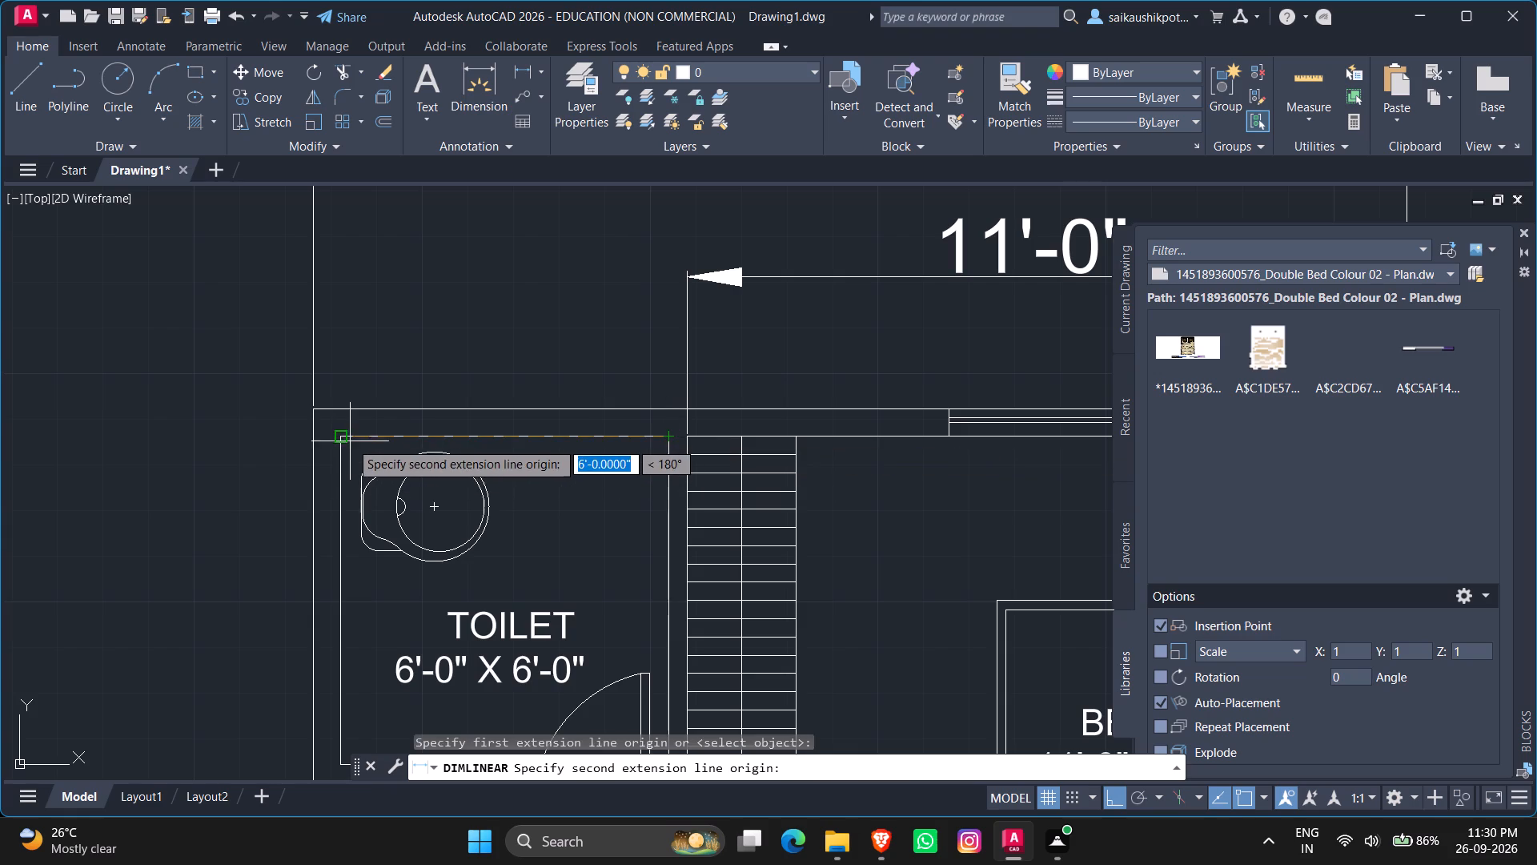
left_click(340, 440)
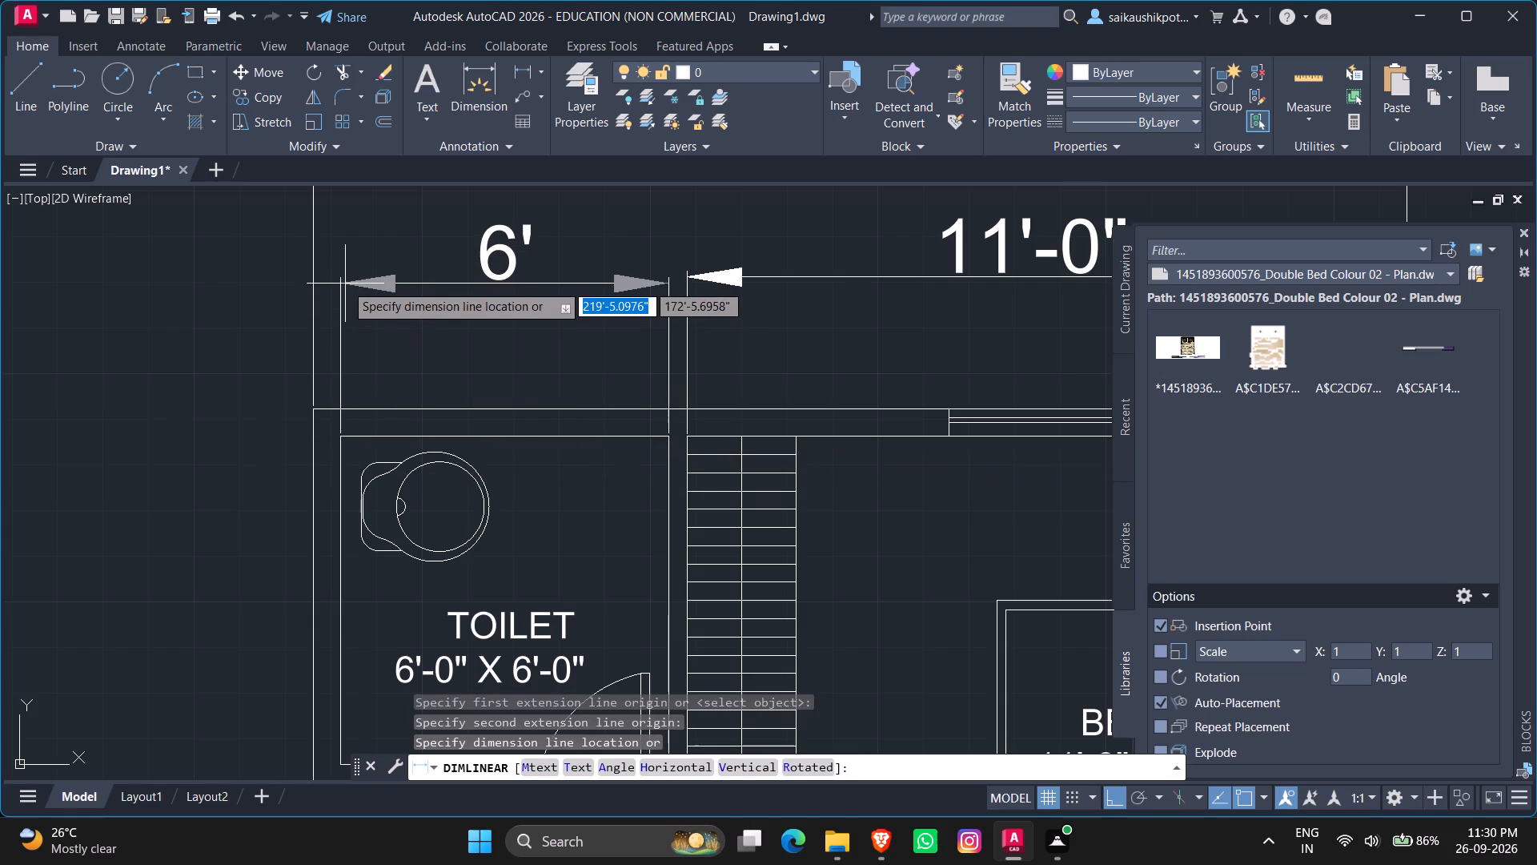
left_click(348, 292)
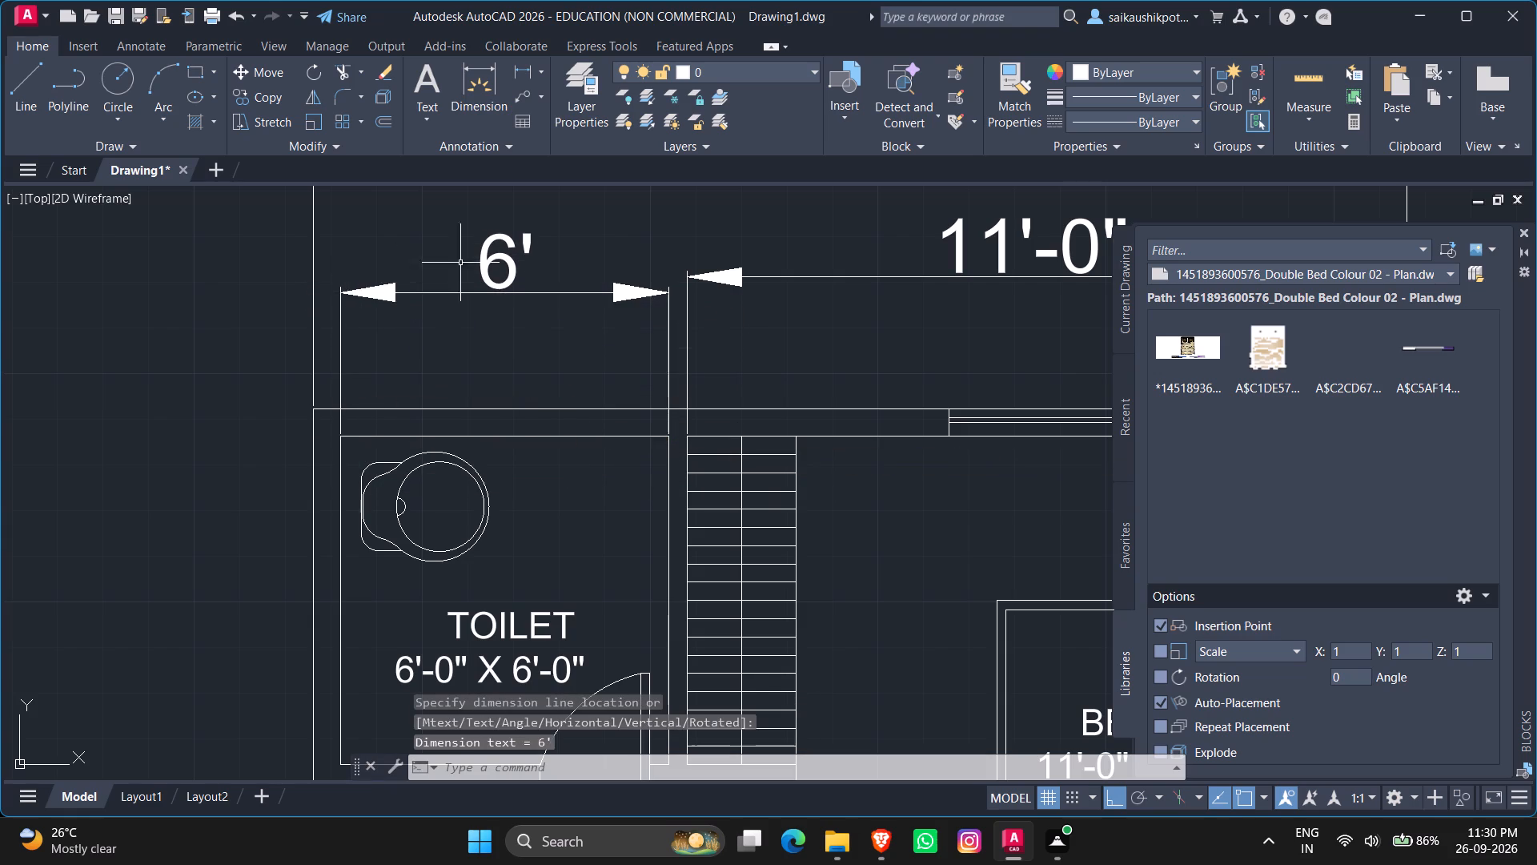
Override the toilet width dimension's text with 3'-0".
double_click(496, 252)
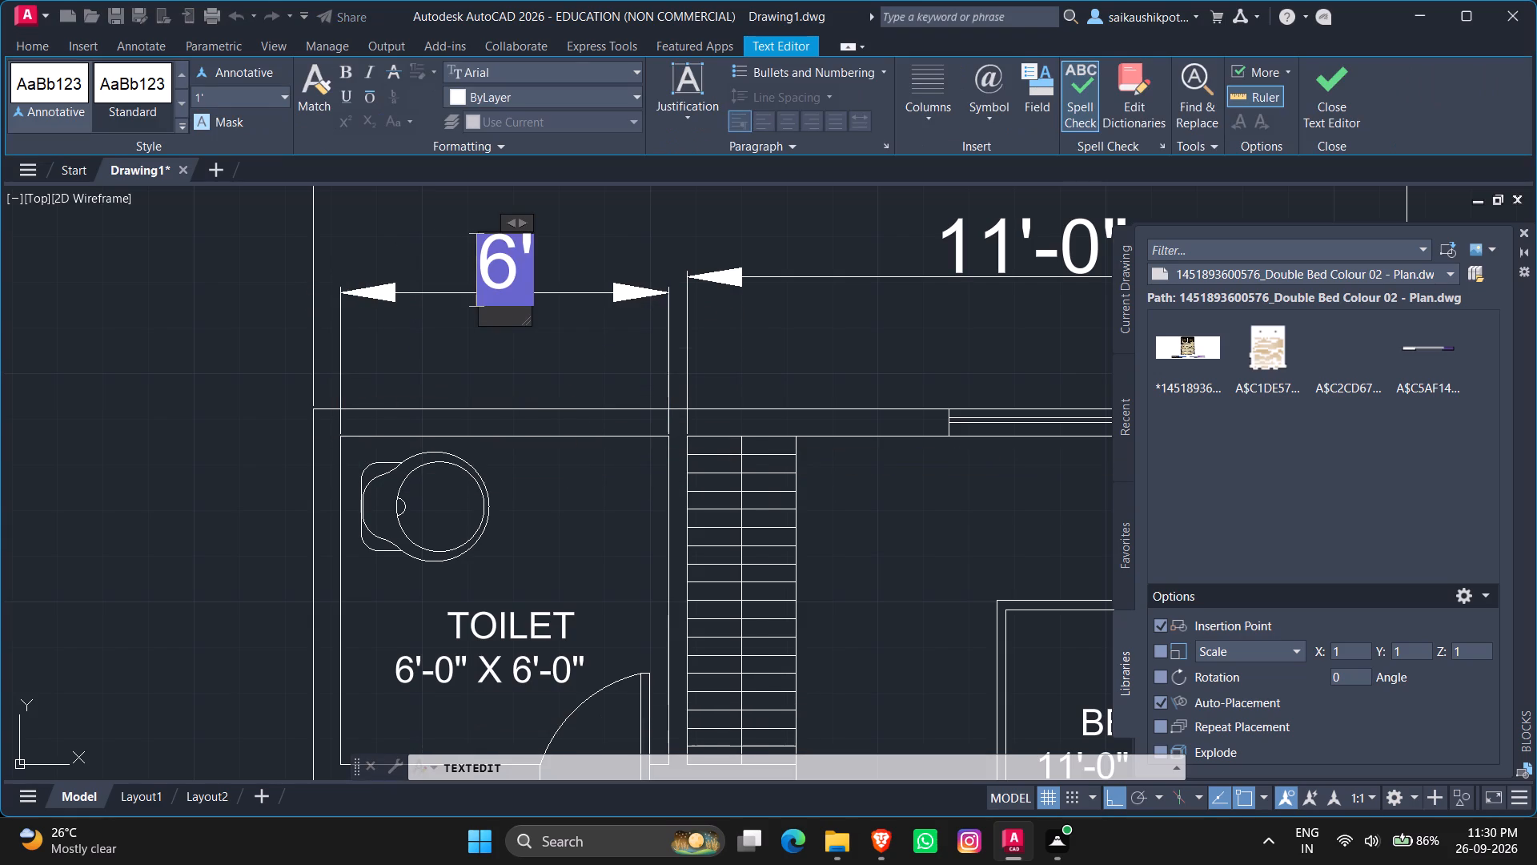
left_click(515, 254)
key("BackSpace")
type("3'-0\"")
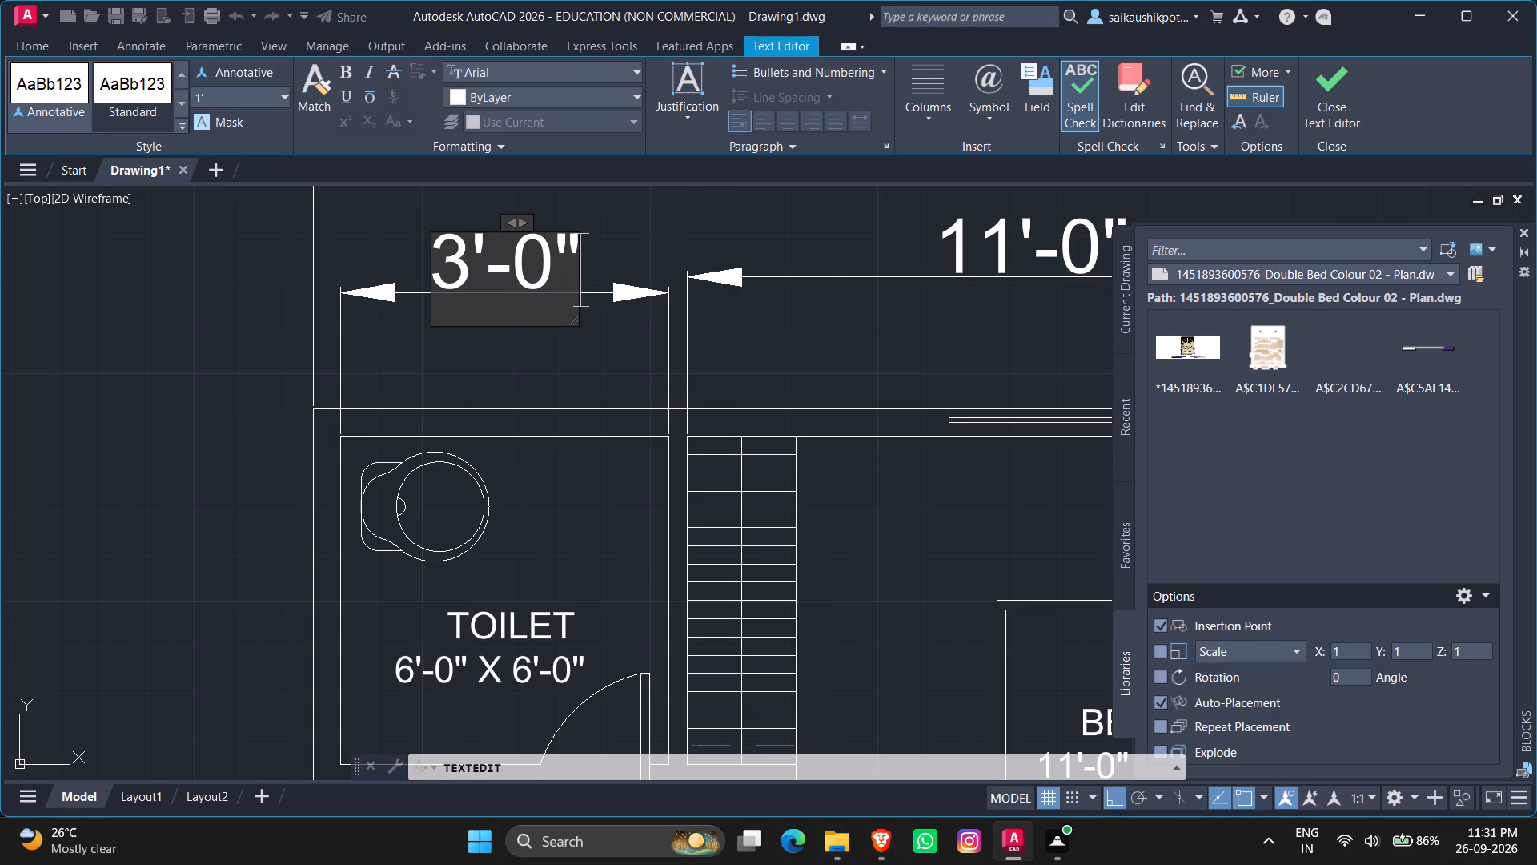
key("Escape")
key("Return")
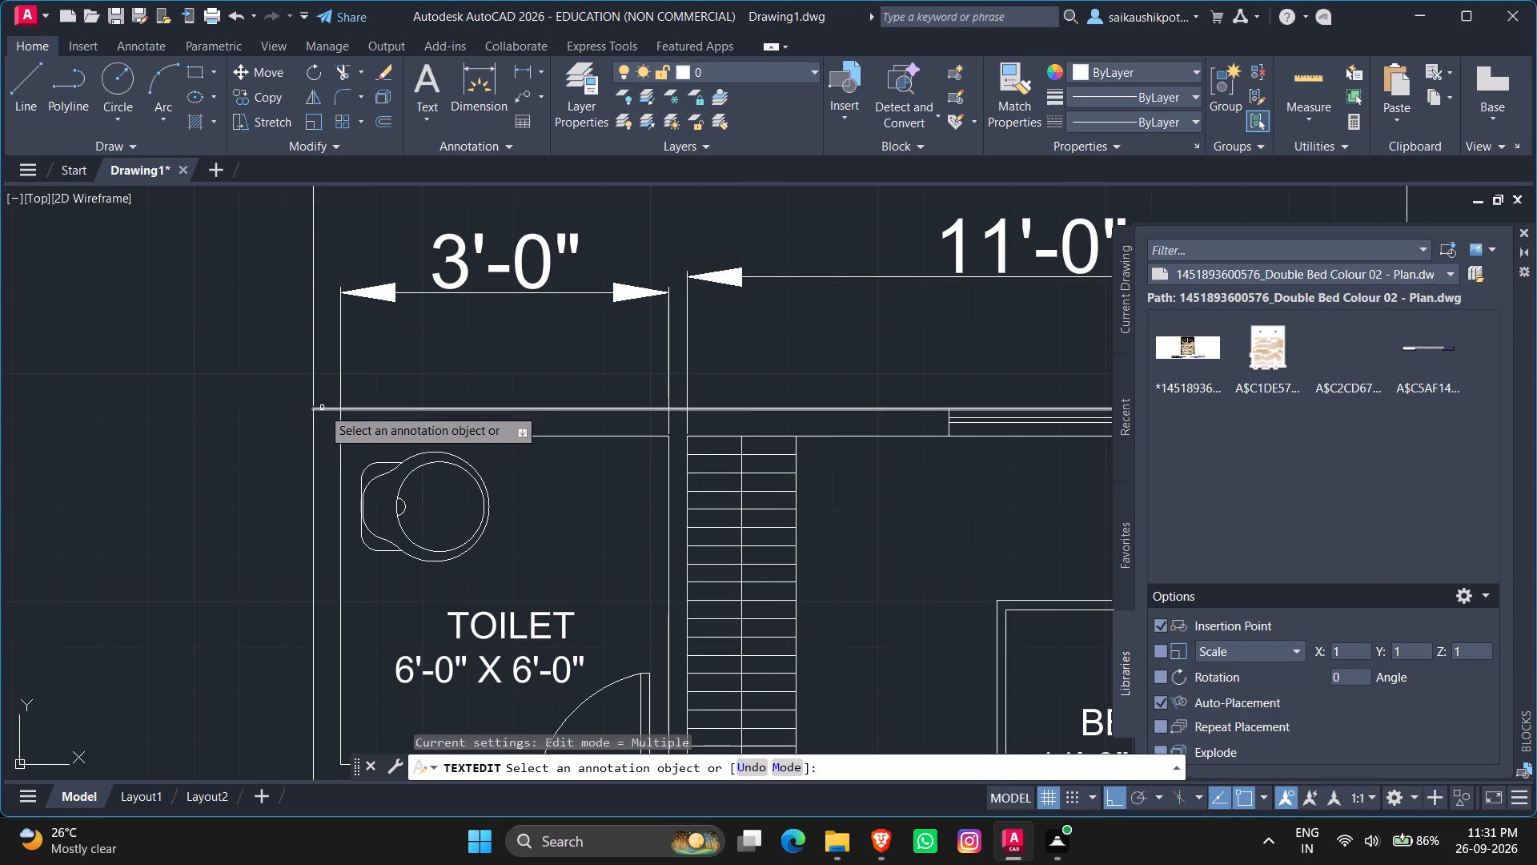
key("Escape")
key("Escape")
key("Escape")
key("Escape")
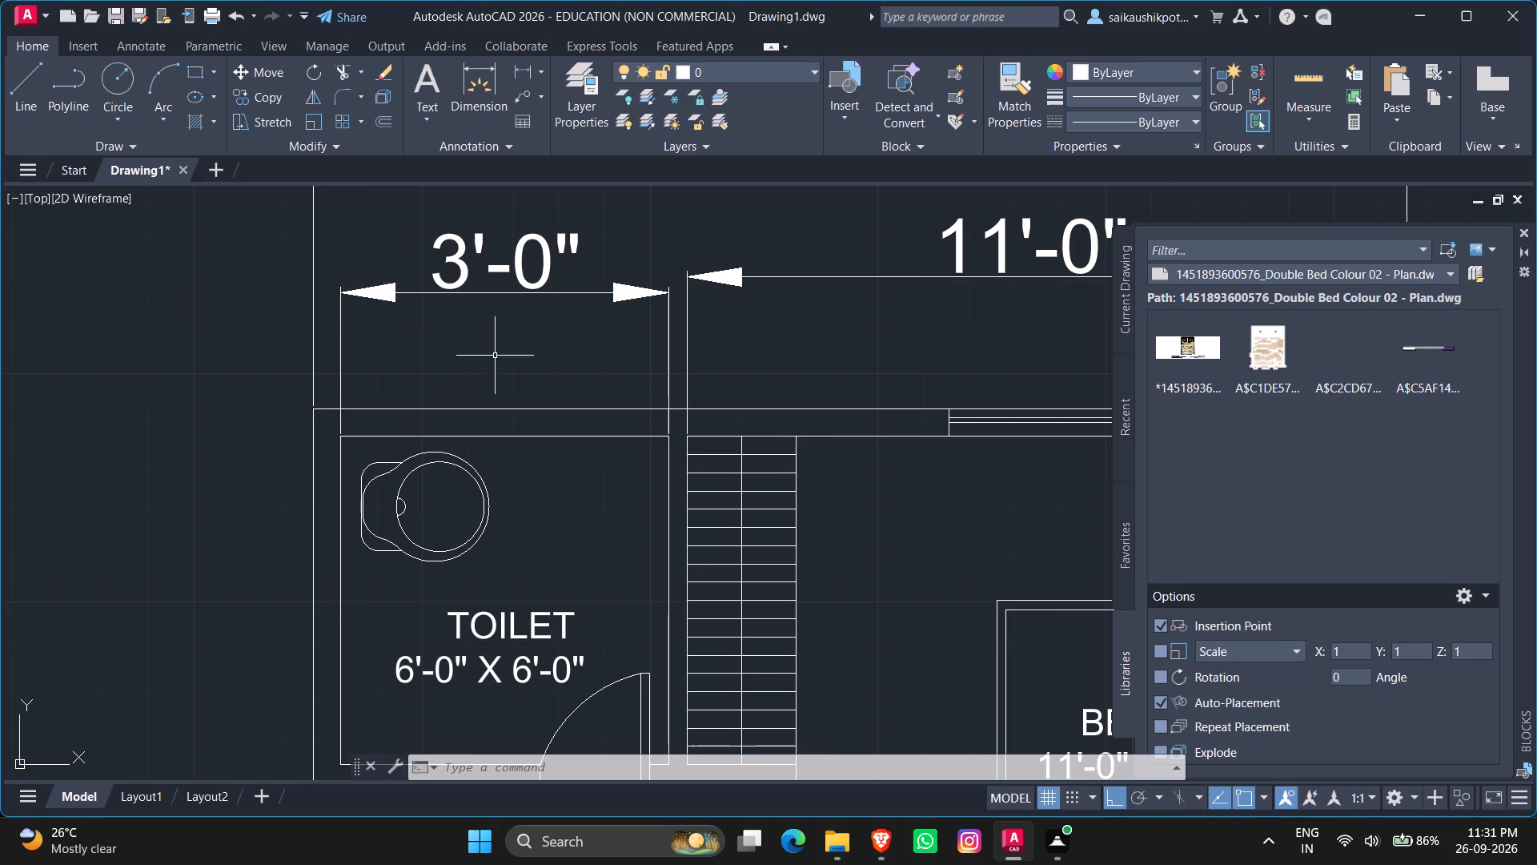
Close the Blocks palette to free up the drawing area.
scroll(490, 350, "down", 2)
scroll(455, 384, "up", 2)
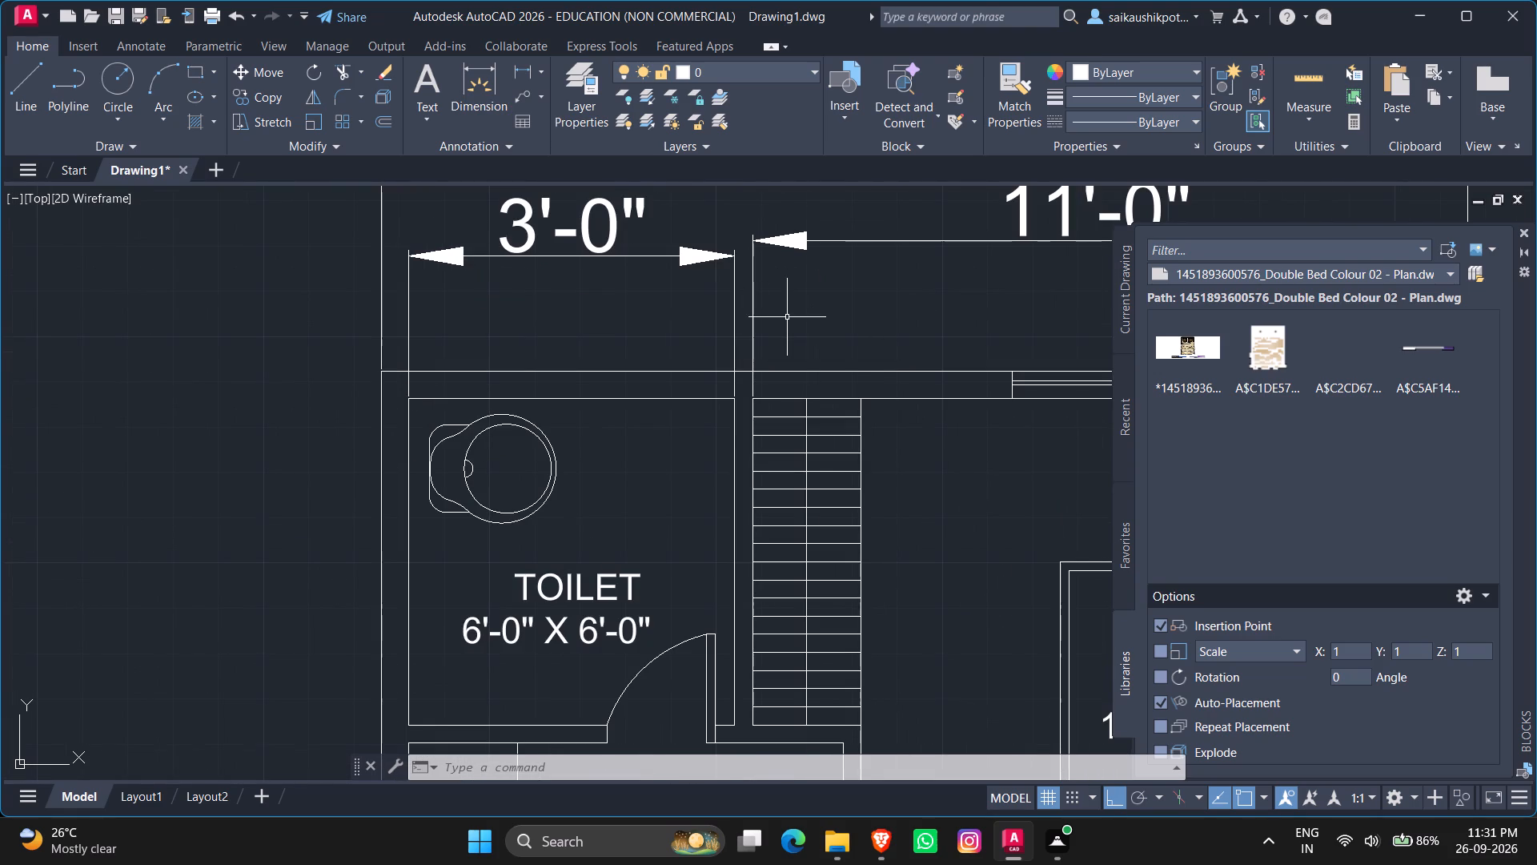
left_click(1523, 231)
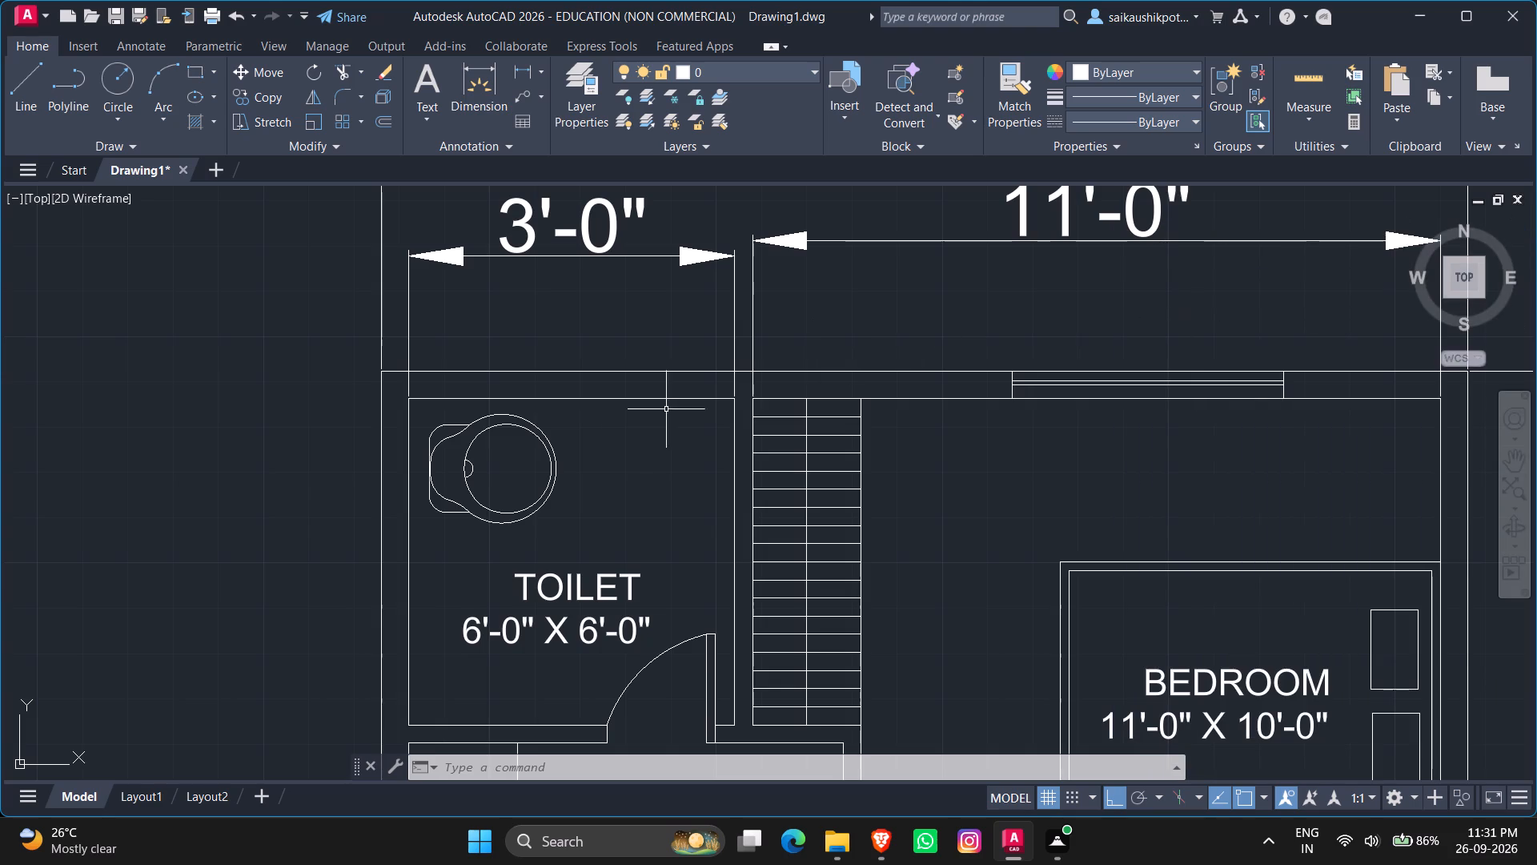
Add a horizontal linear dimension across the thickness of the toilet's west outer wall, just below the 3'-0" dimension.
scroll(595, 455, "down", 2)
scroll(493, 400, "up", 2)
scroll(519, 439, "down", 1)
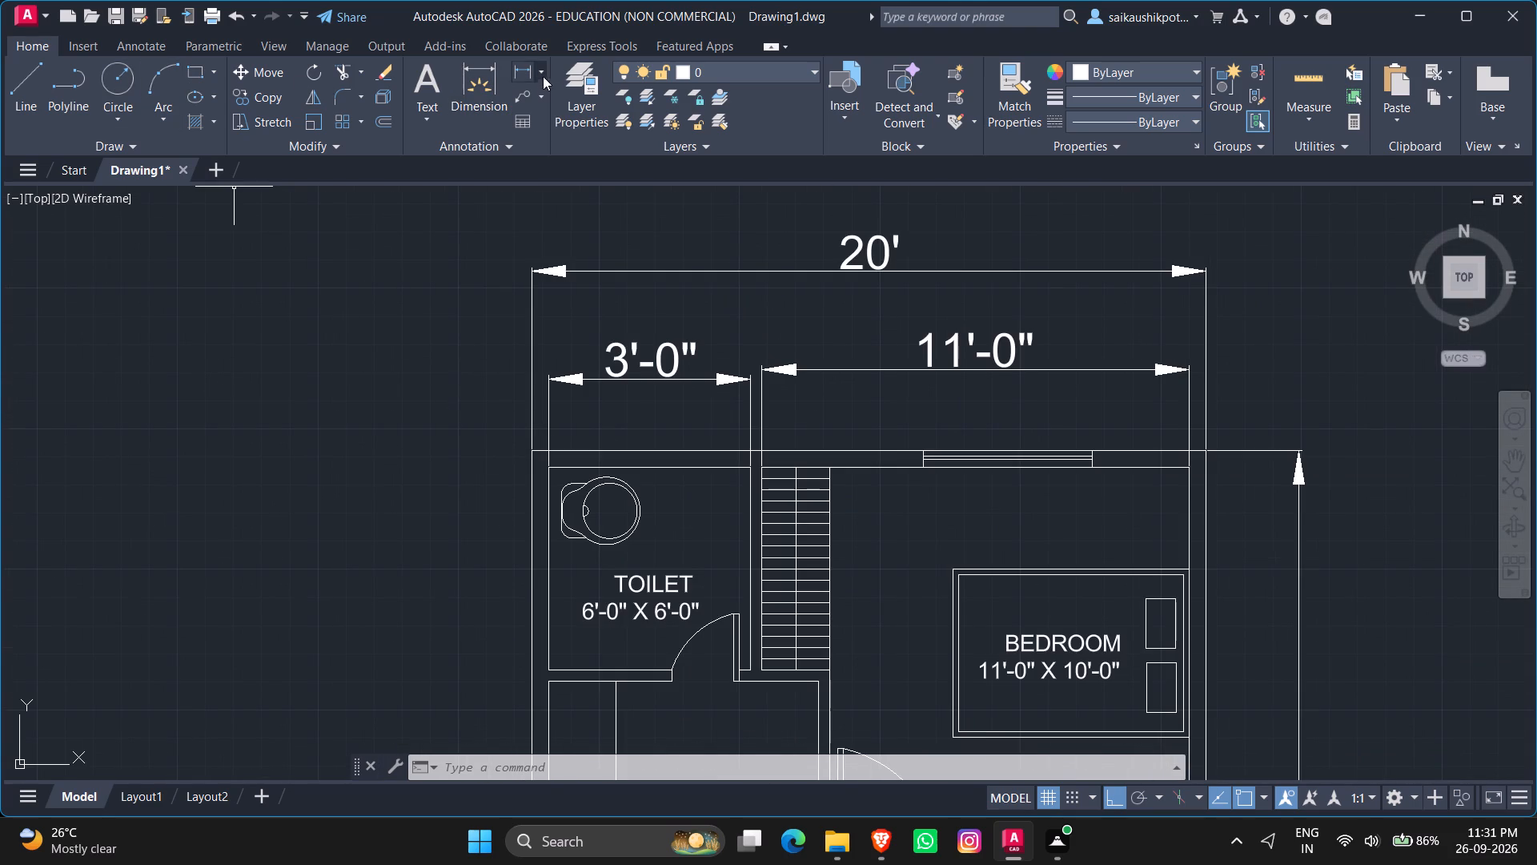
left_click(520, 72)
scroll(560, 467, "up", 3)
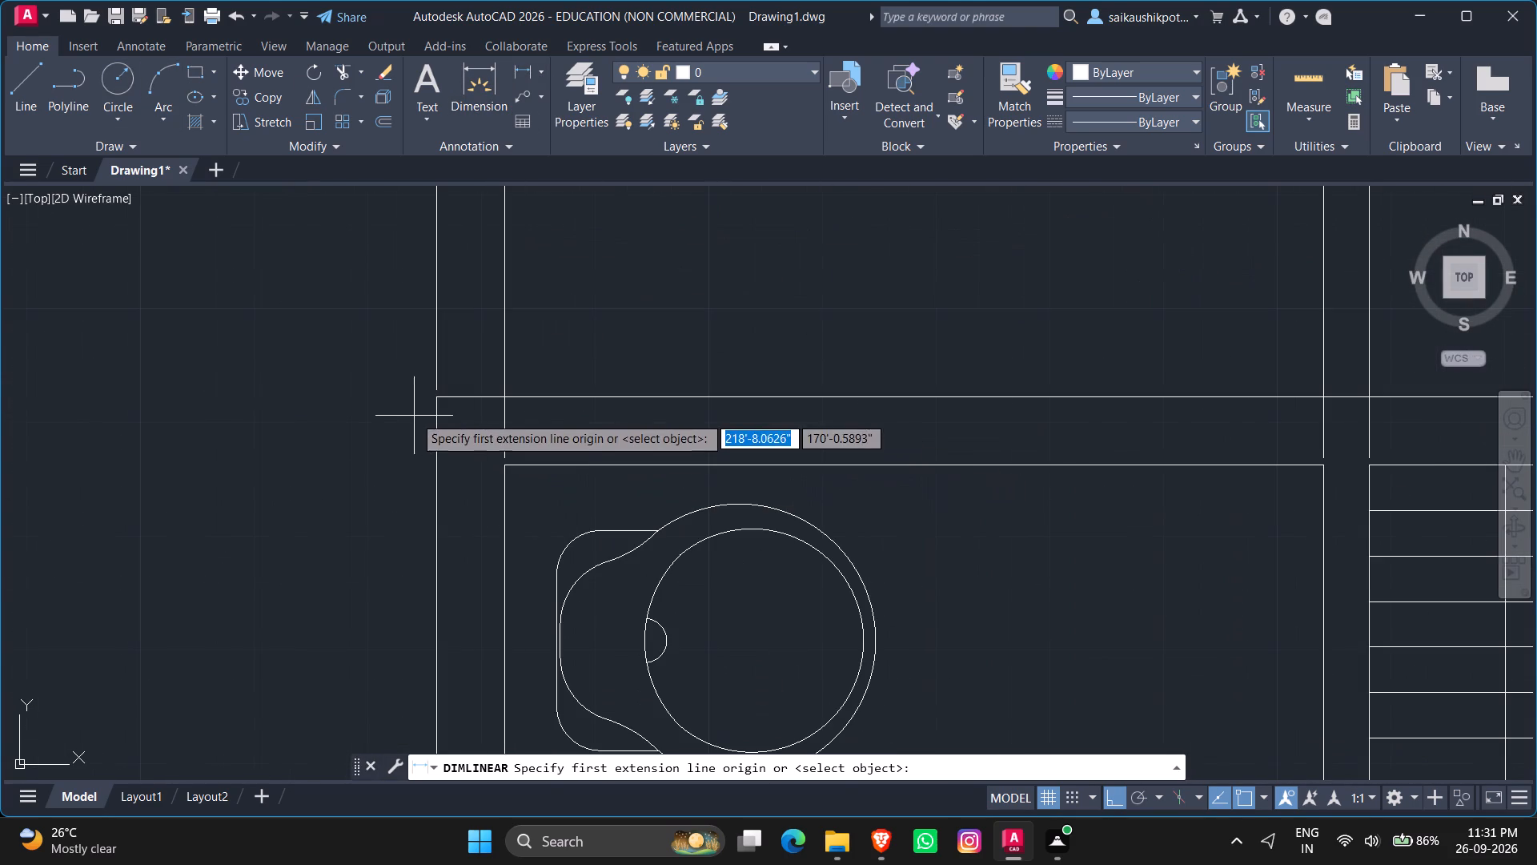
left_click(436, 400)
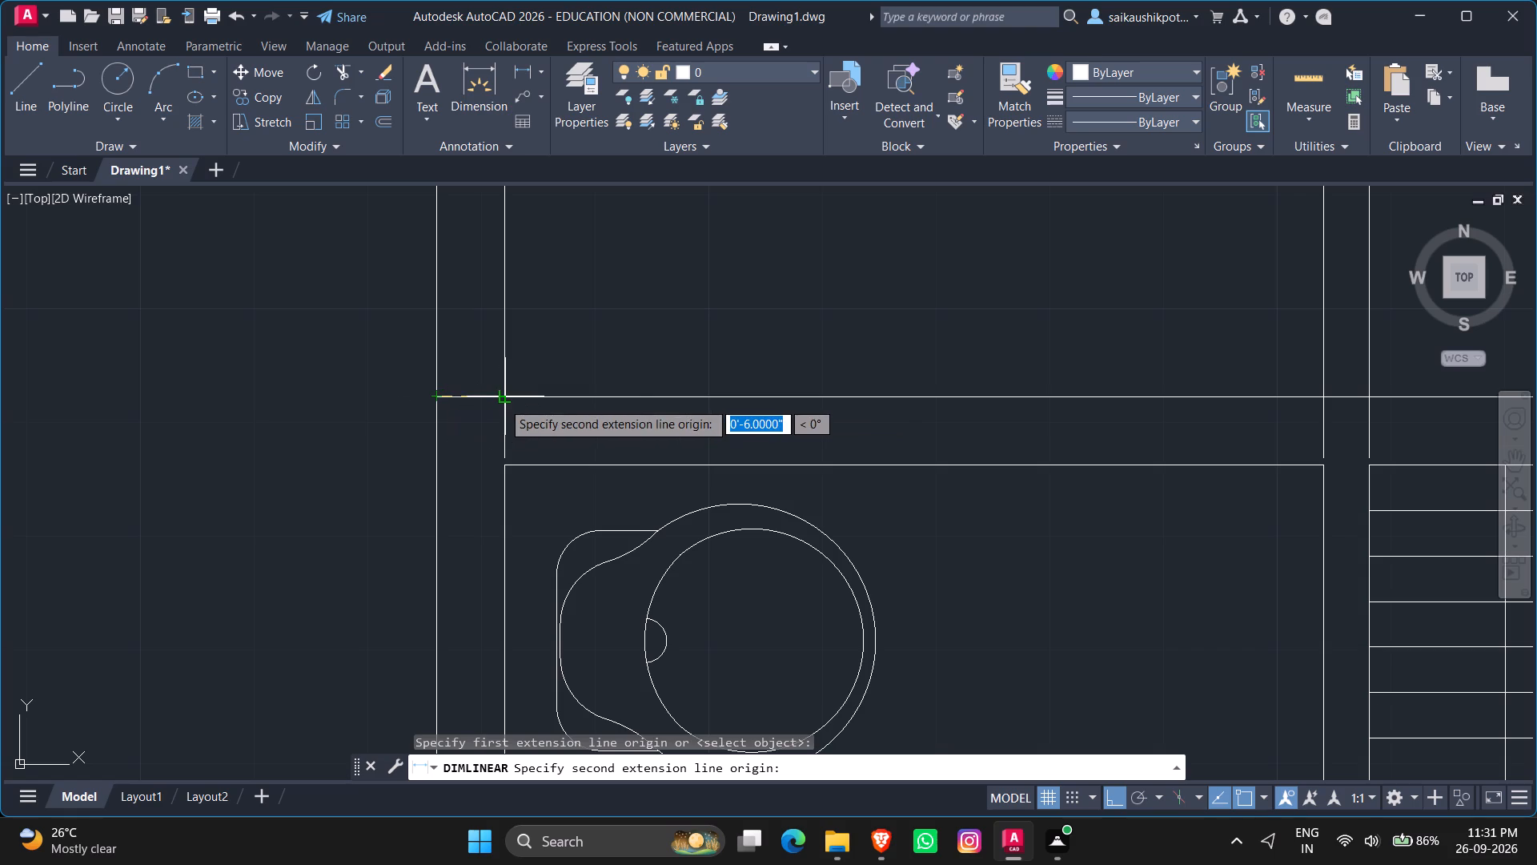
left_click(502, 401)
scroll(502, 437, "down", 3)
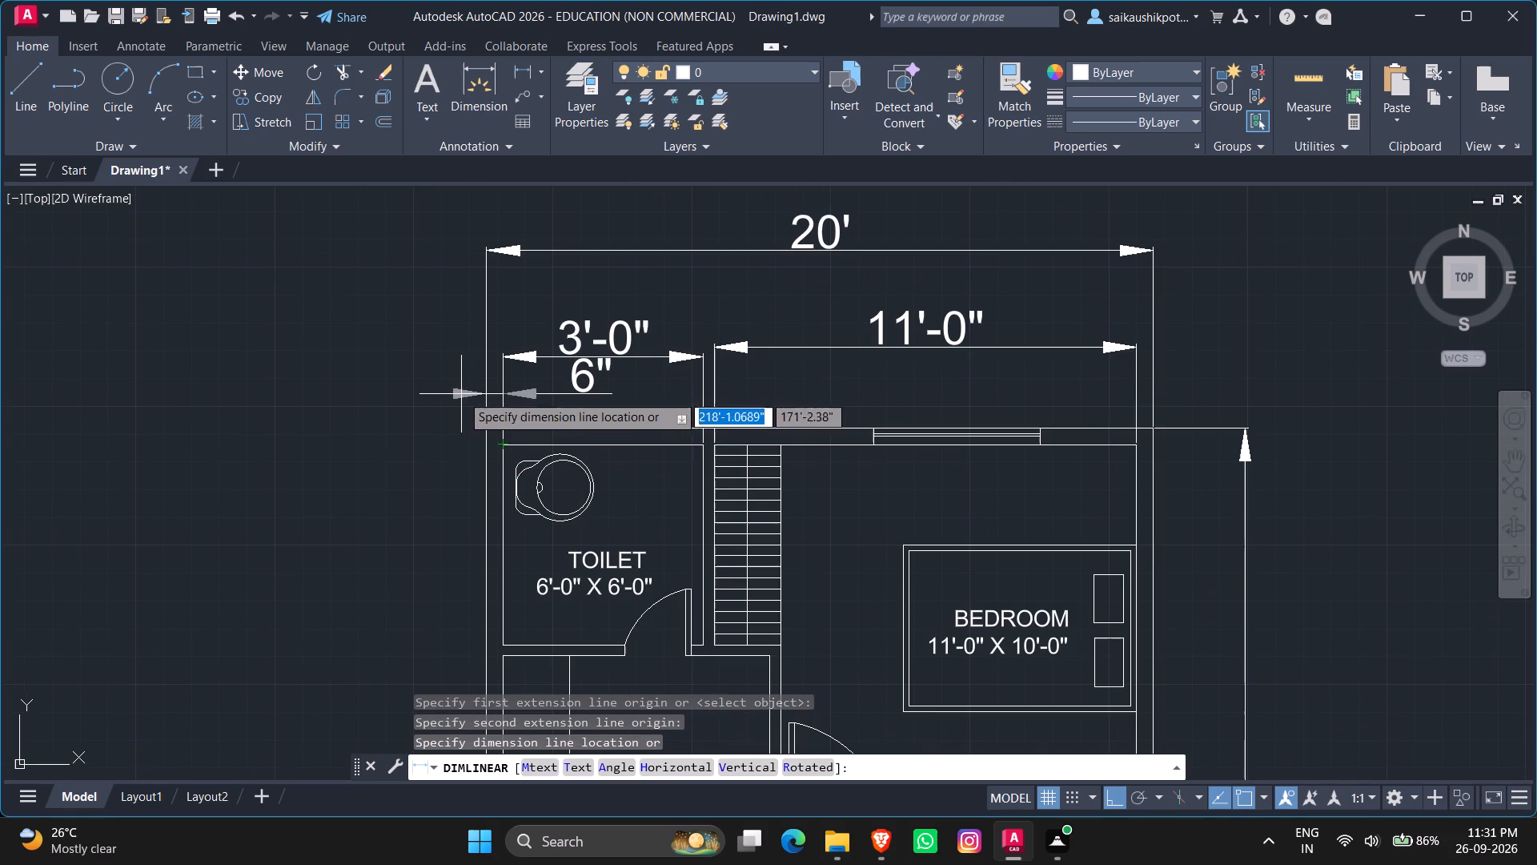
left_click(422, 415)
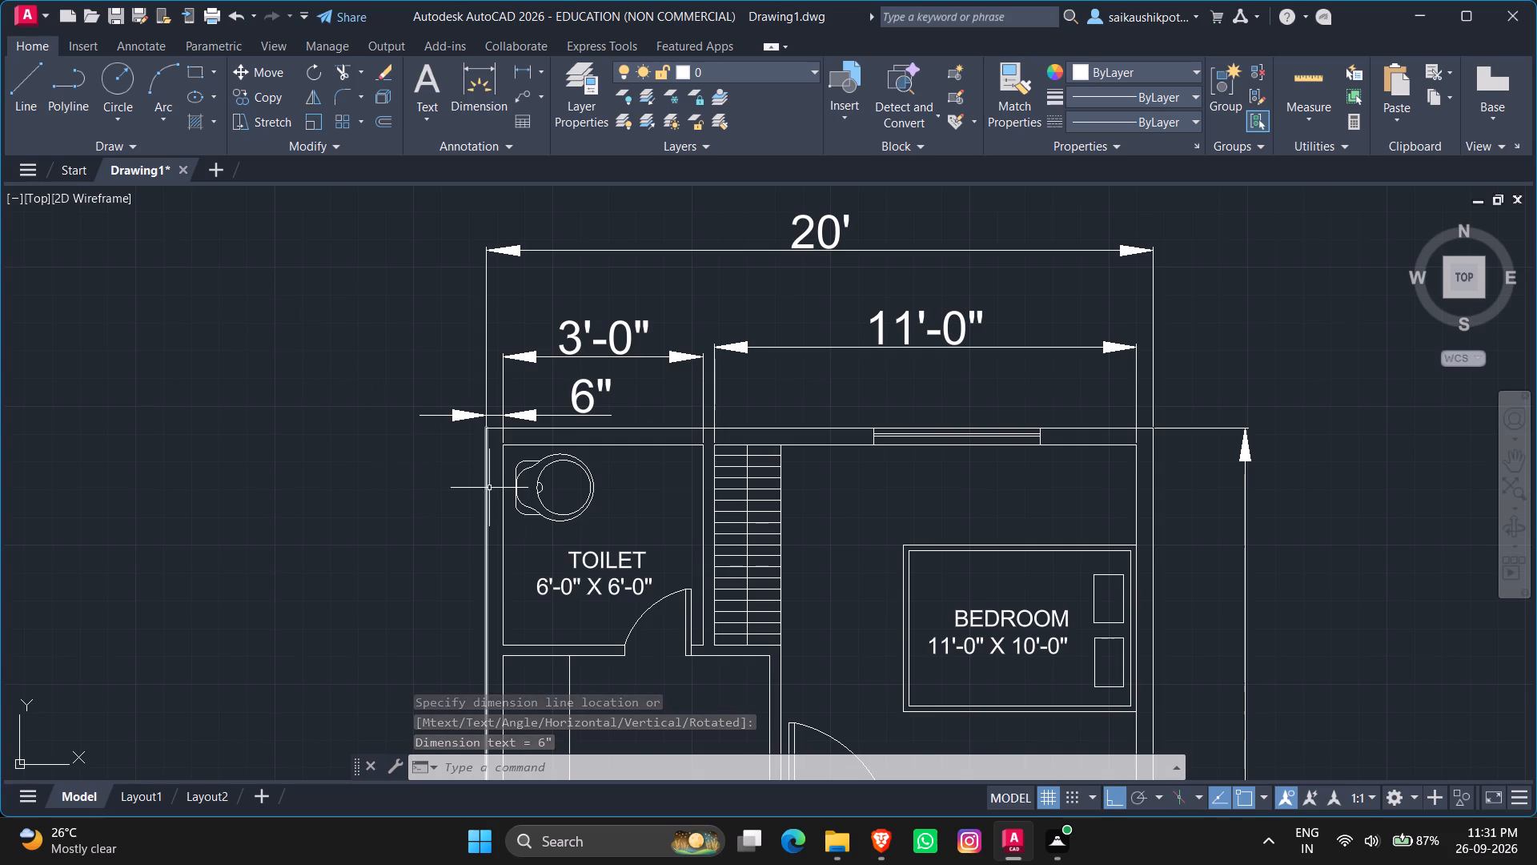
Add a vertical linear dimension outside the west wall between the toilet's upper and lower inner wall corners.
scroll(551, 530, "up", 1)
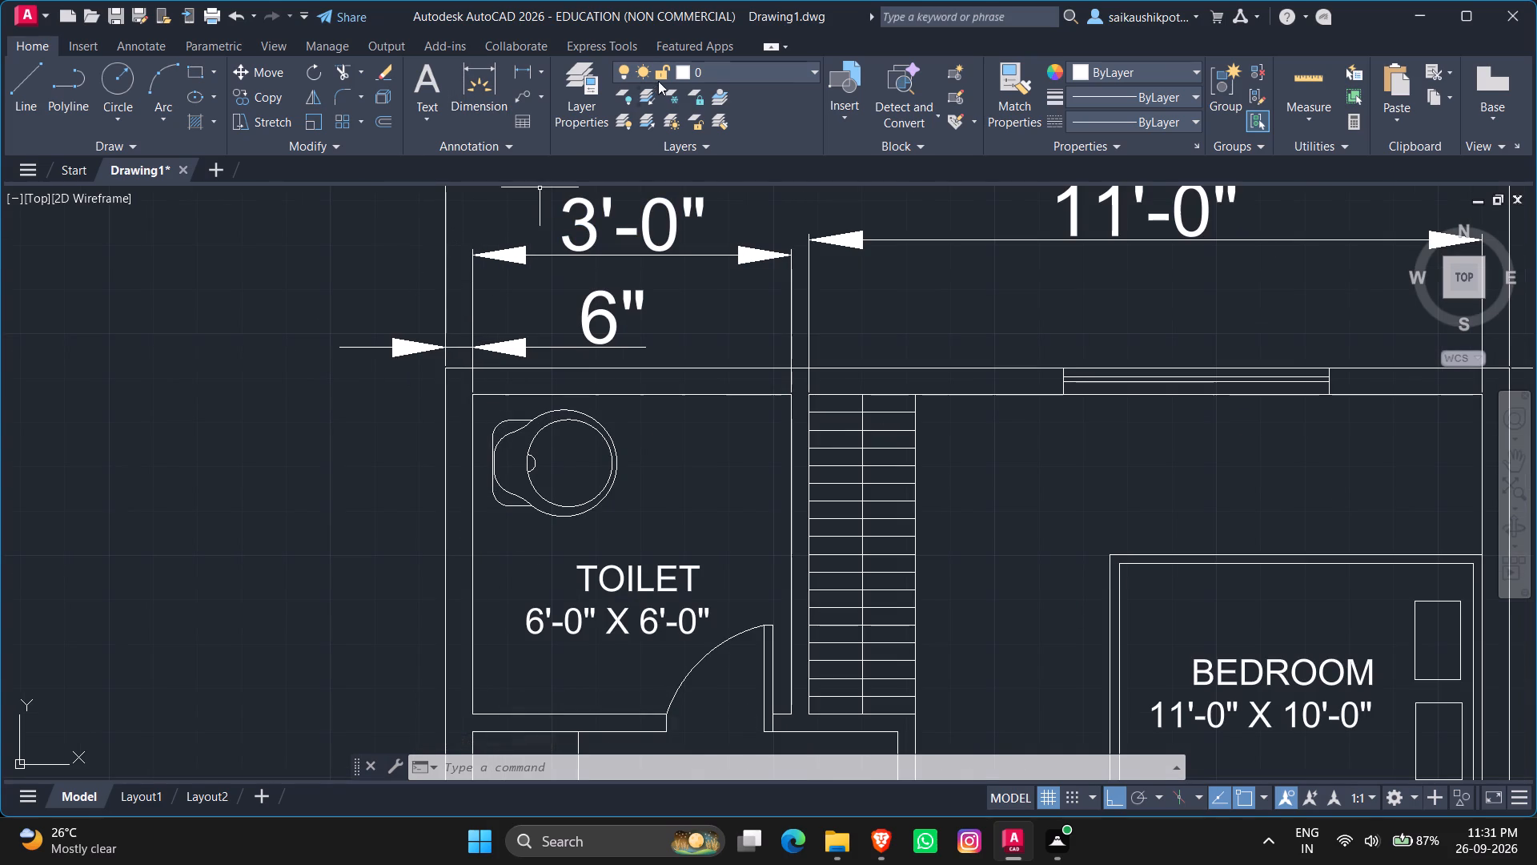
left_click(516, 78)
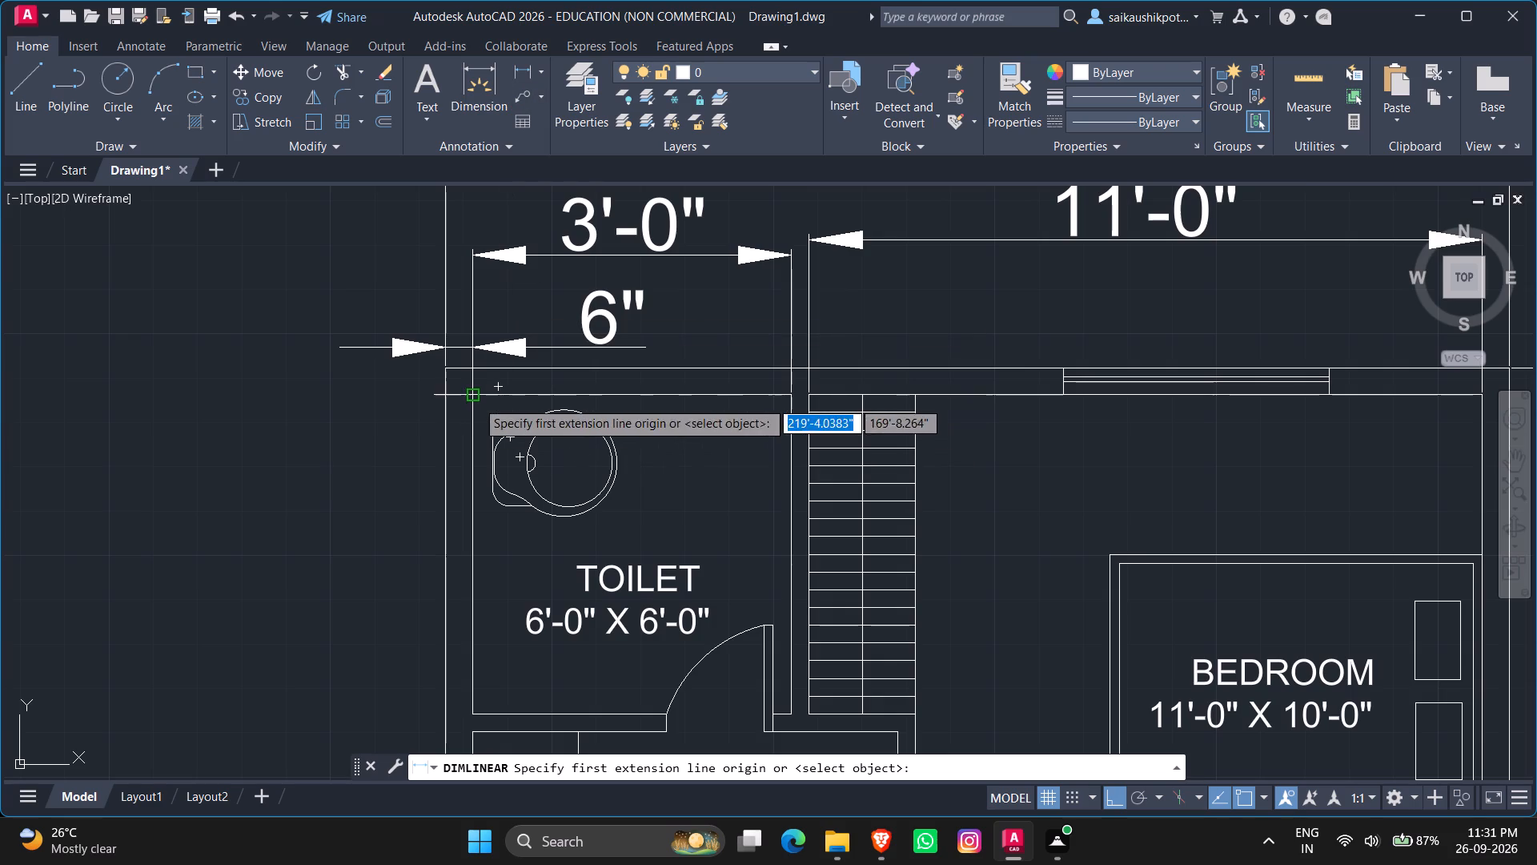
left_click(476, 400)
left_click(473, 706)
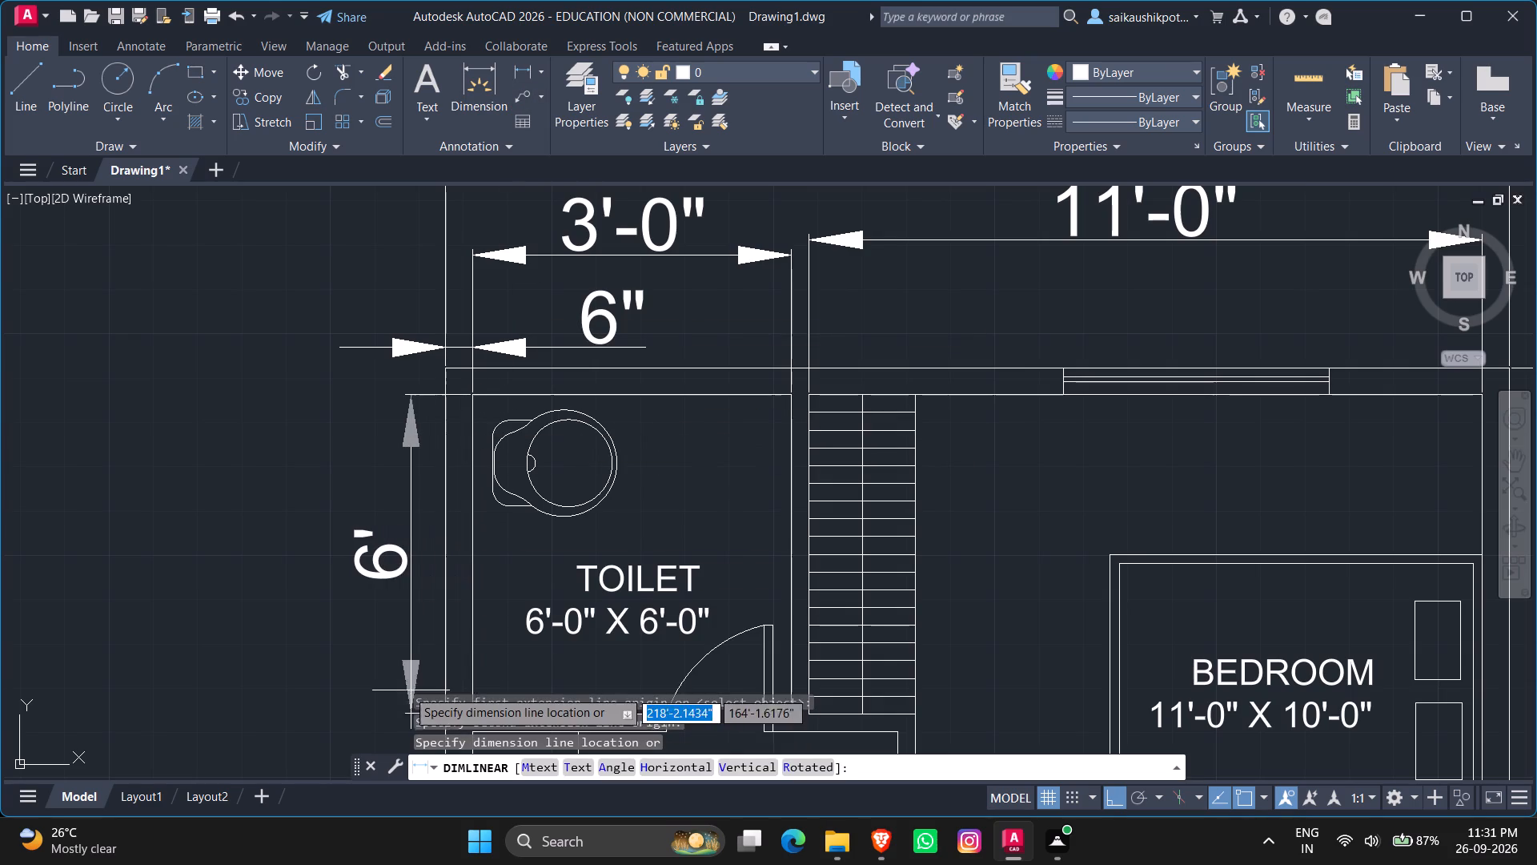
left_click(361, 674)
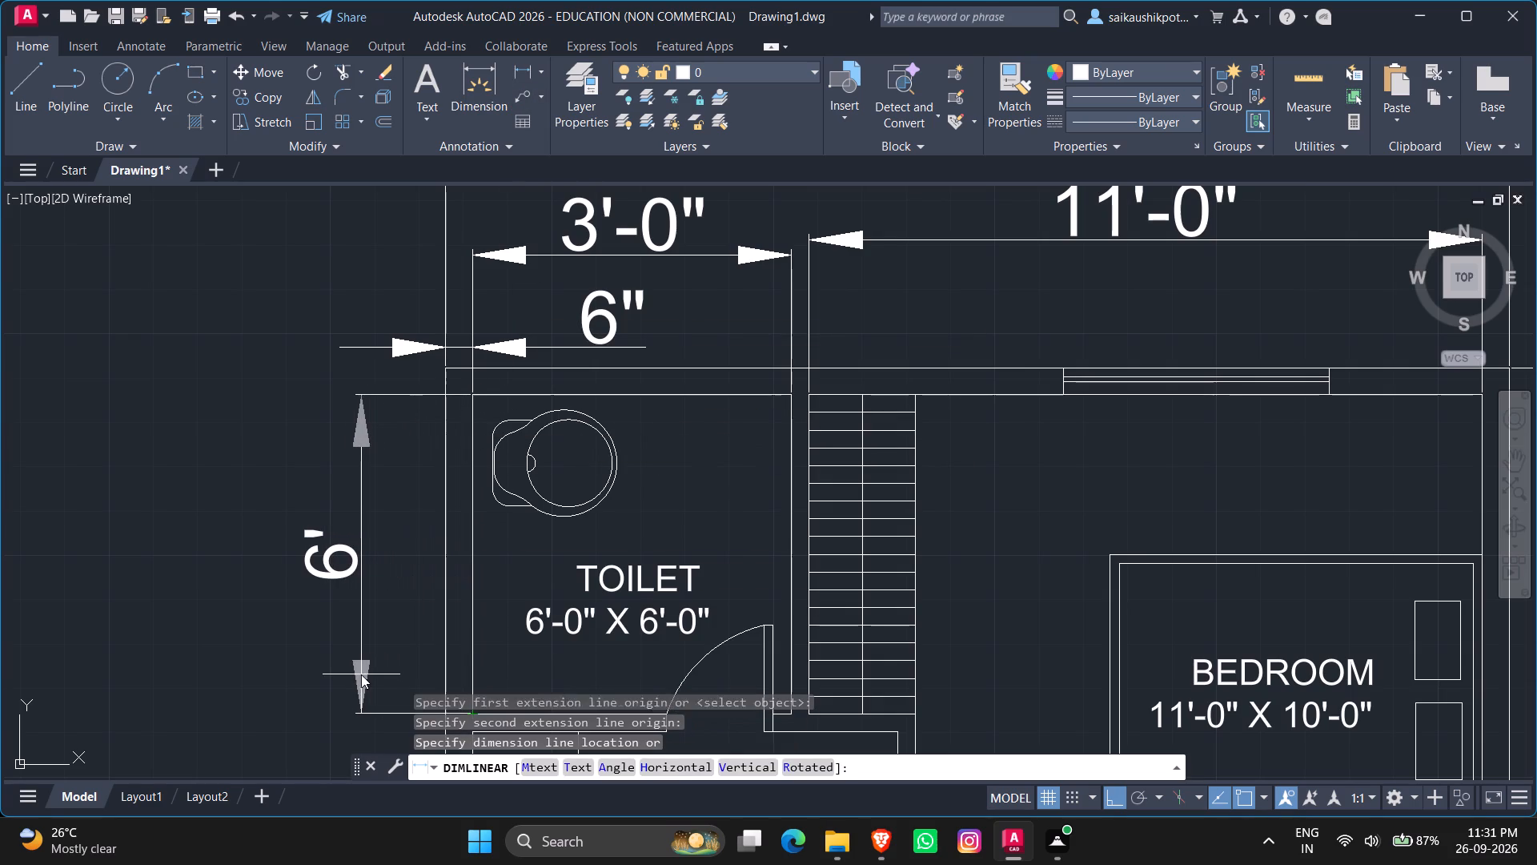
Override the text of the toilet's vertical dimension with 6'-0" and leave text editing.
double_click(326, 573)
left_click(334, 547)
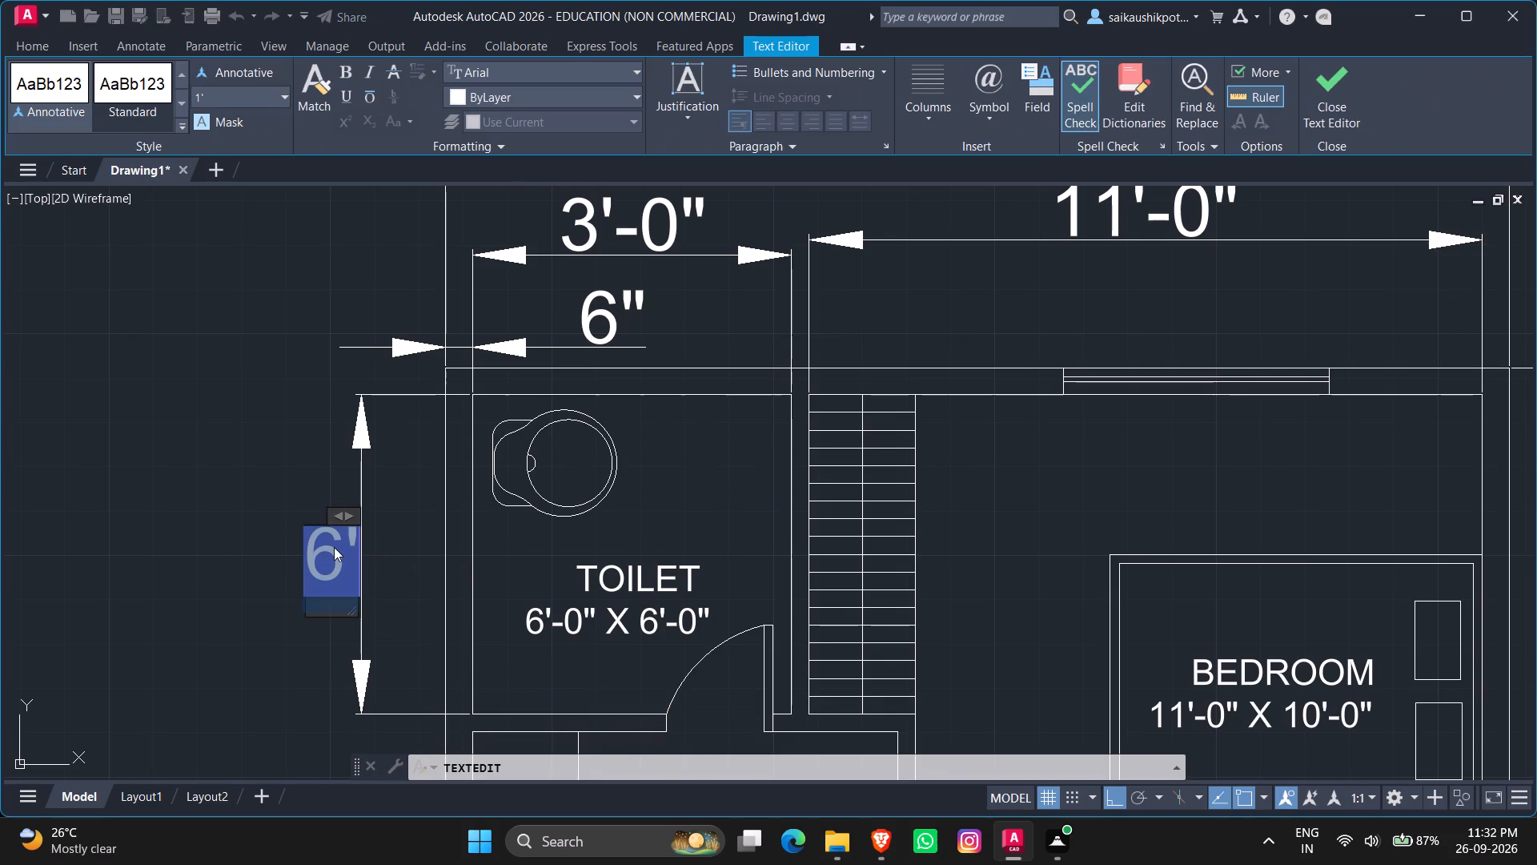
type("6'")
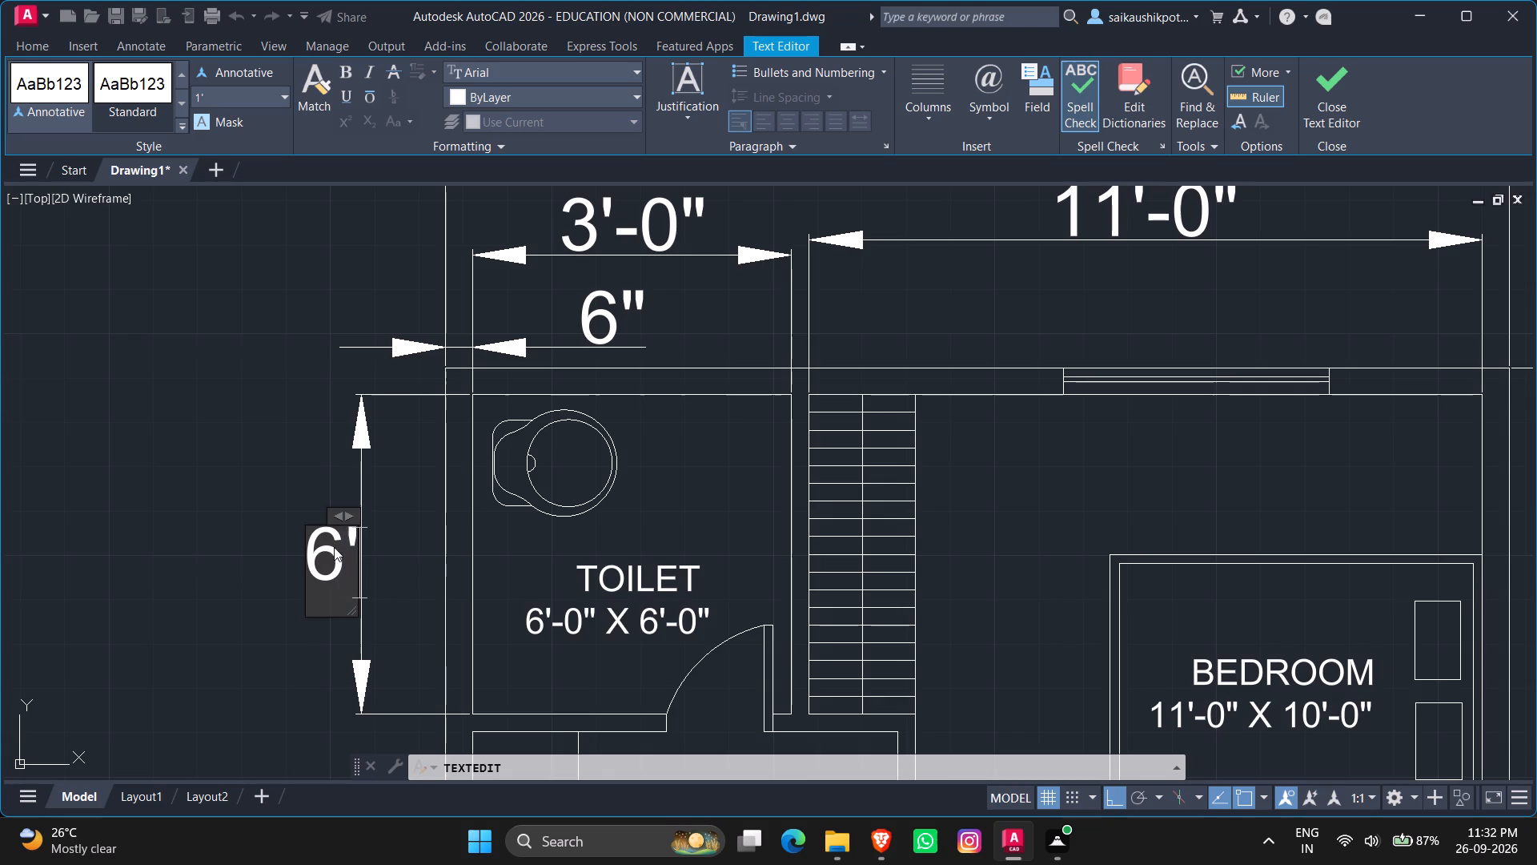
type("-0\"")
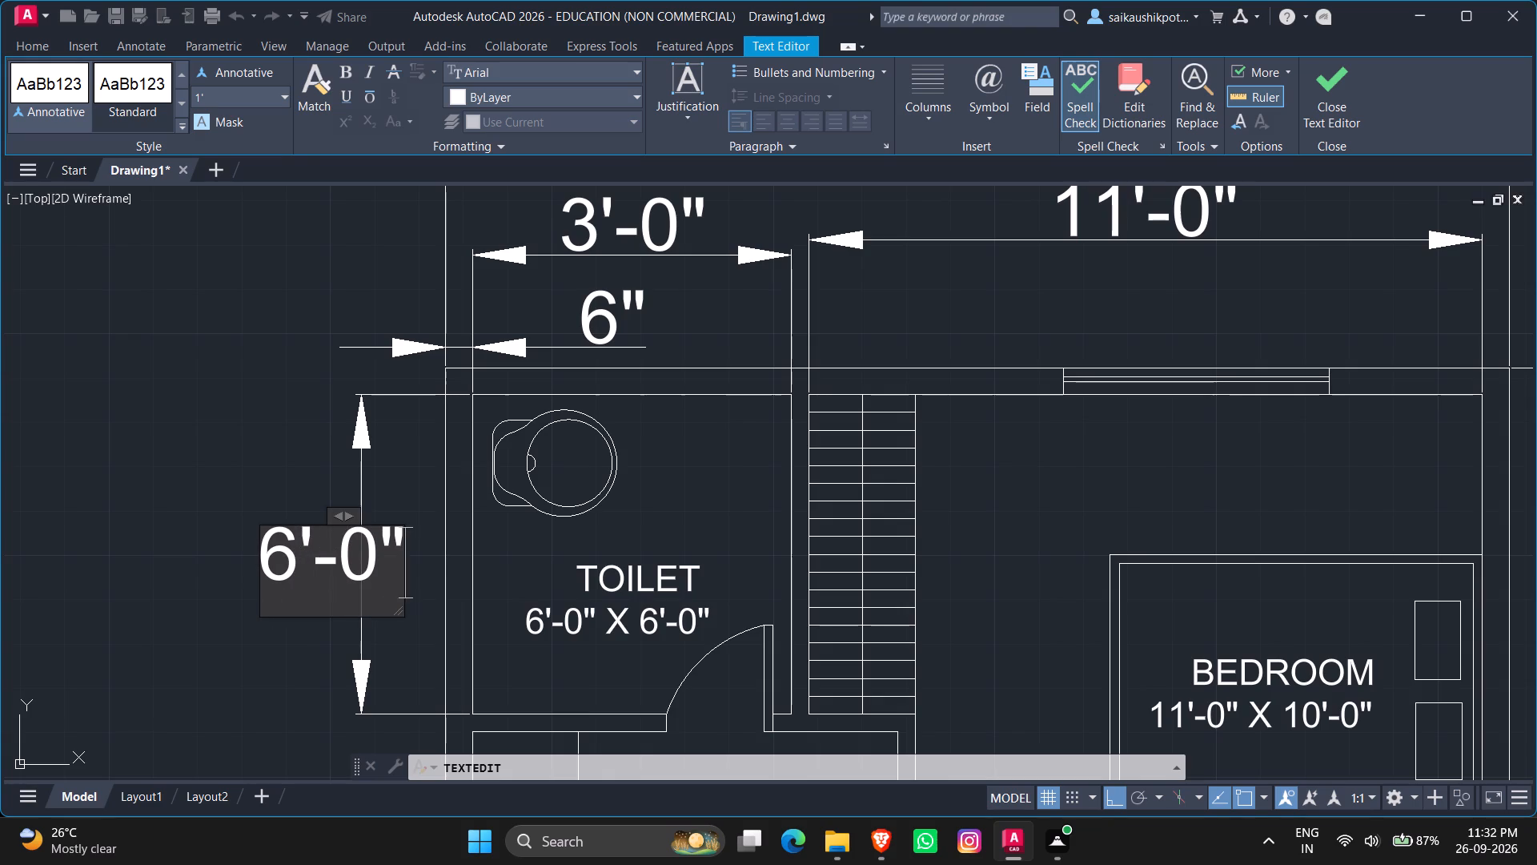
key("Return")
key("Escape")
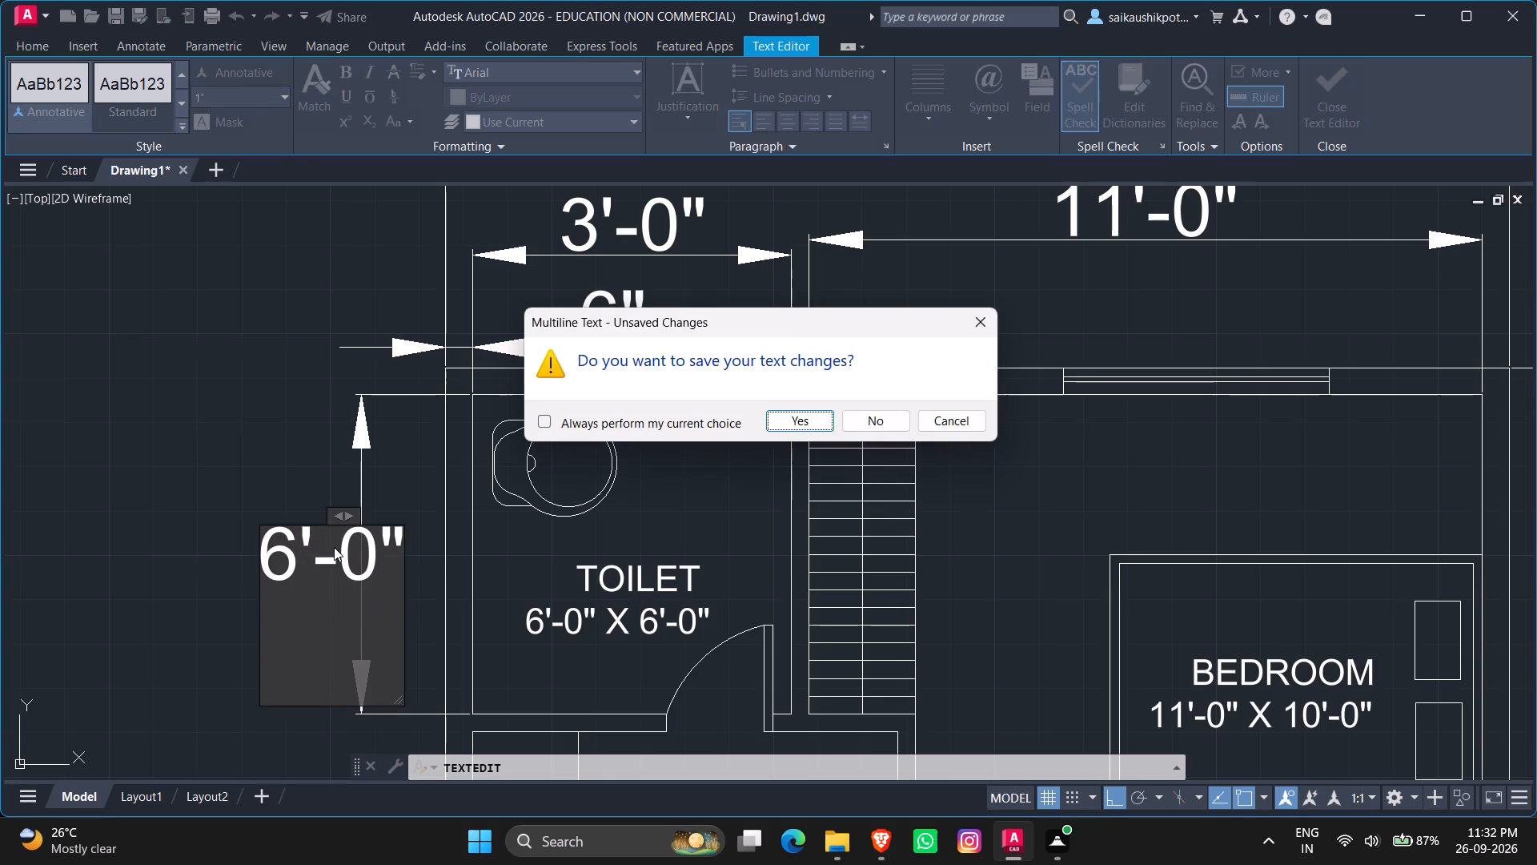
key("Return")
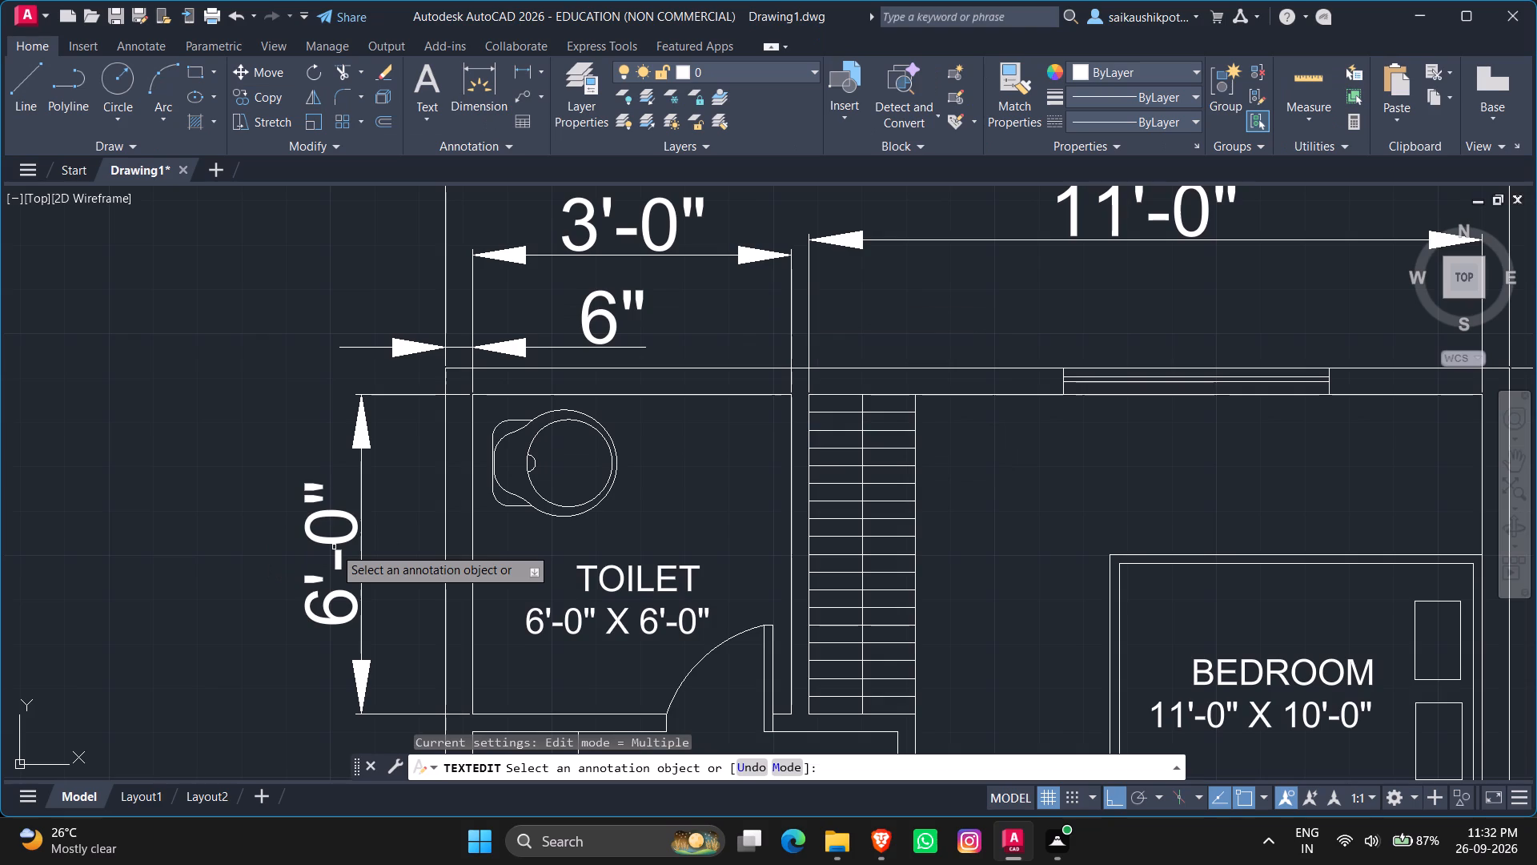
scroll(933, 366, "down", 5)
scroll(833, 604, "up", 2)
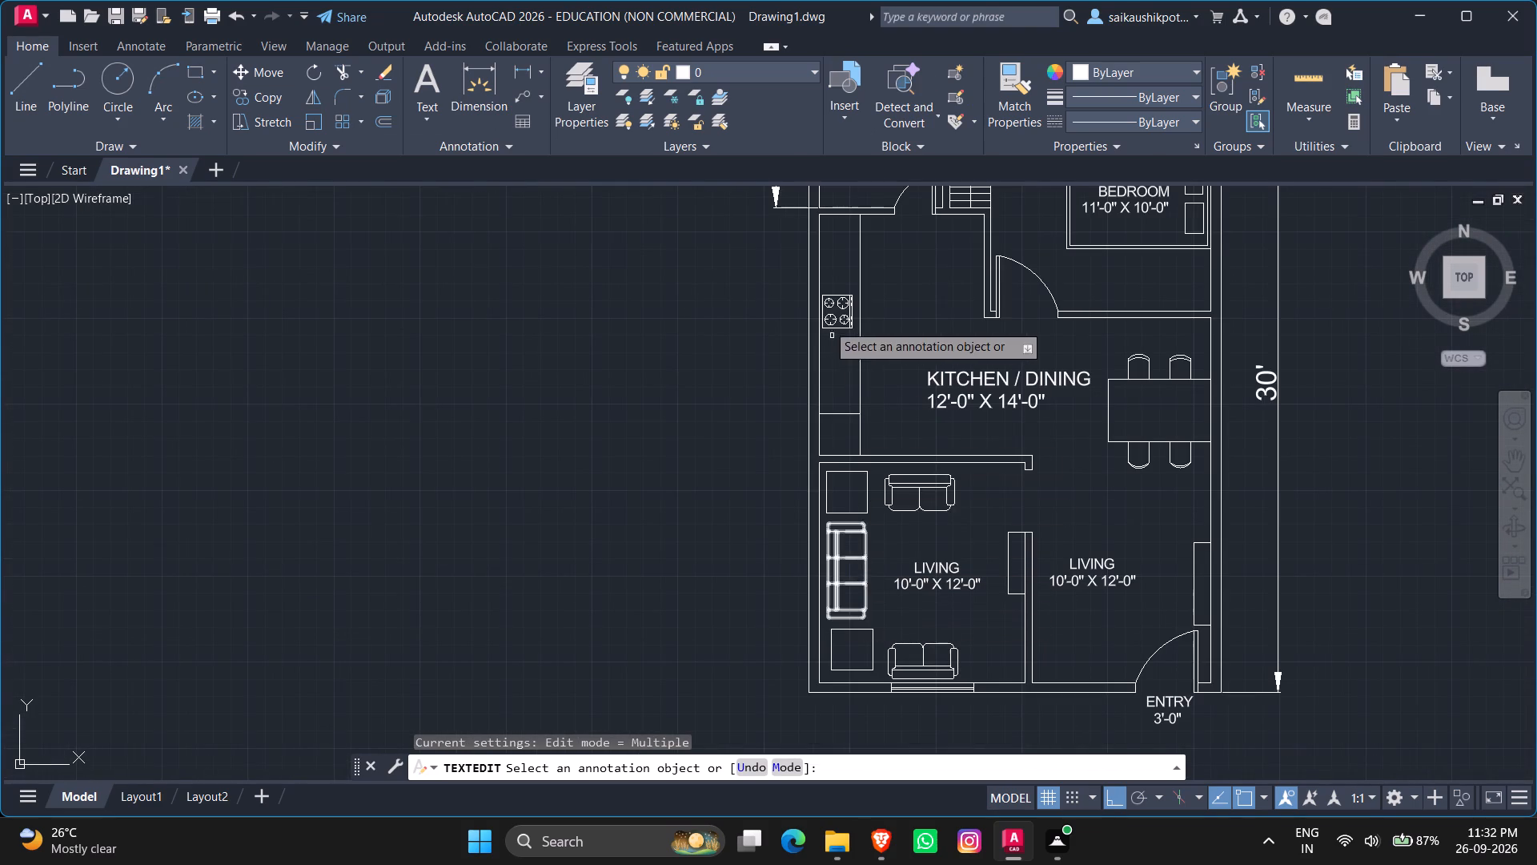
scroll(807, 310, "up", 1)
key("Escape")
key("Escape")
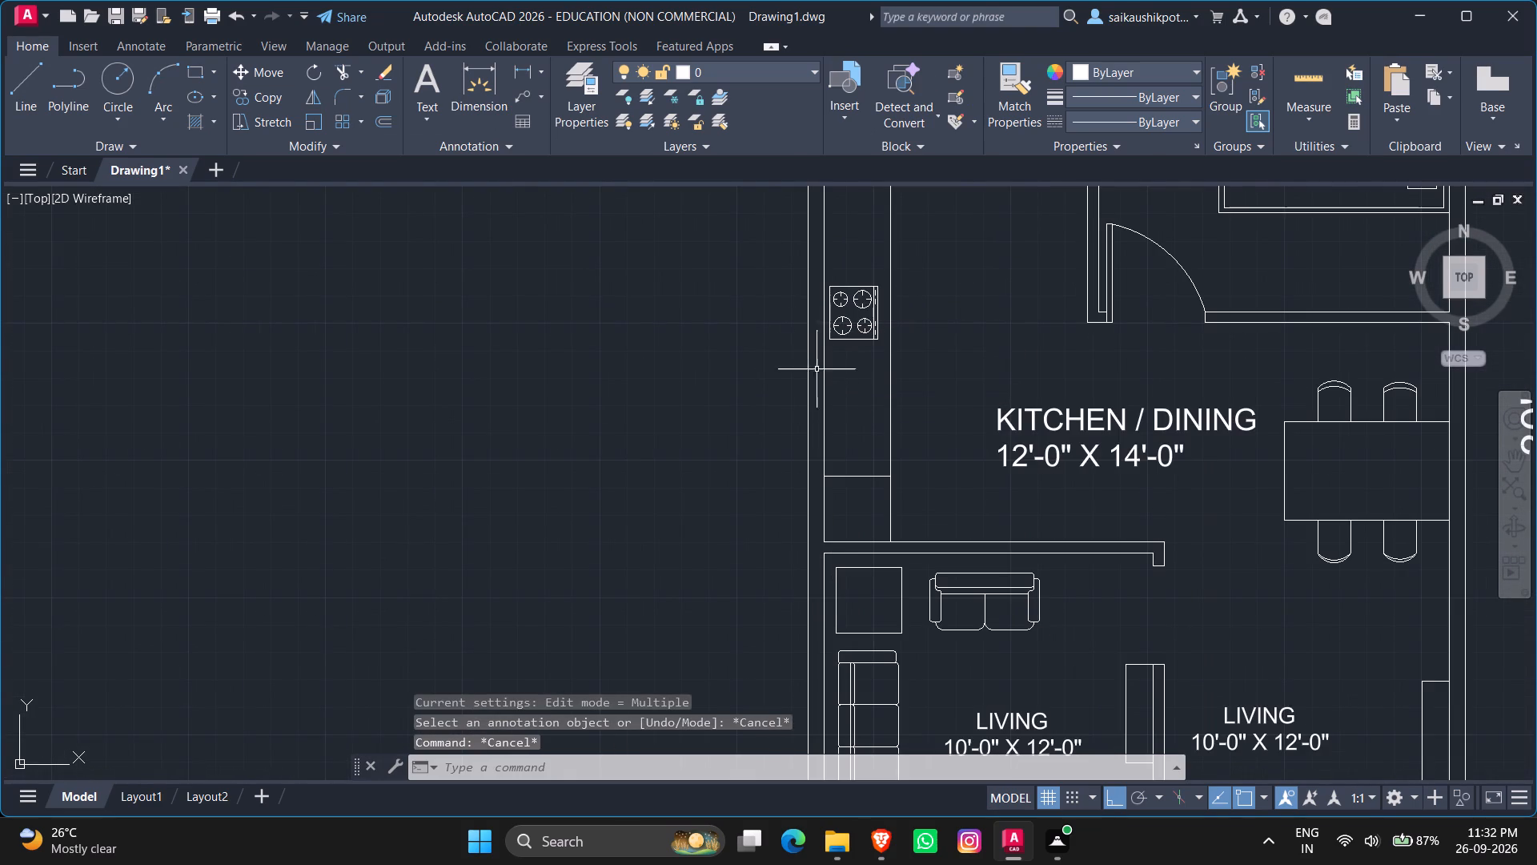
Add a vertical linear dimension for the kitchen/dining room between its west inner wall corners, in line with the toilet's 6'-0" dimension.
scroll(818, 372, "down", 2)
scroll(826, 386, "up", 1)
scroll(836, 310, "up", 1)
scroll(844, 310, "down", 1)
middle_click_drag(845, 313, 857, 323)
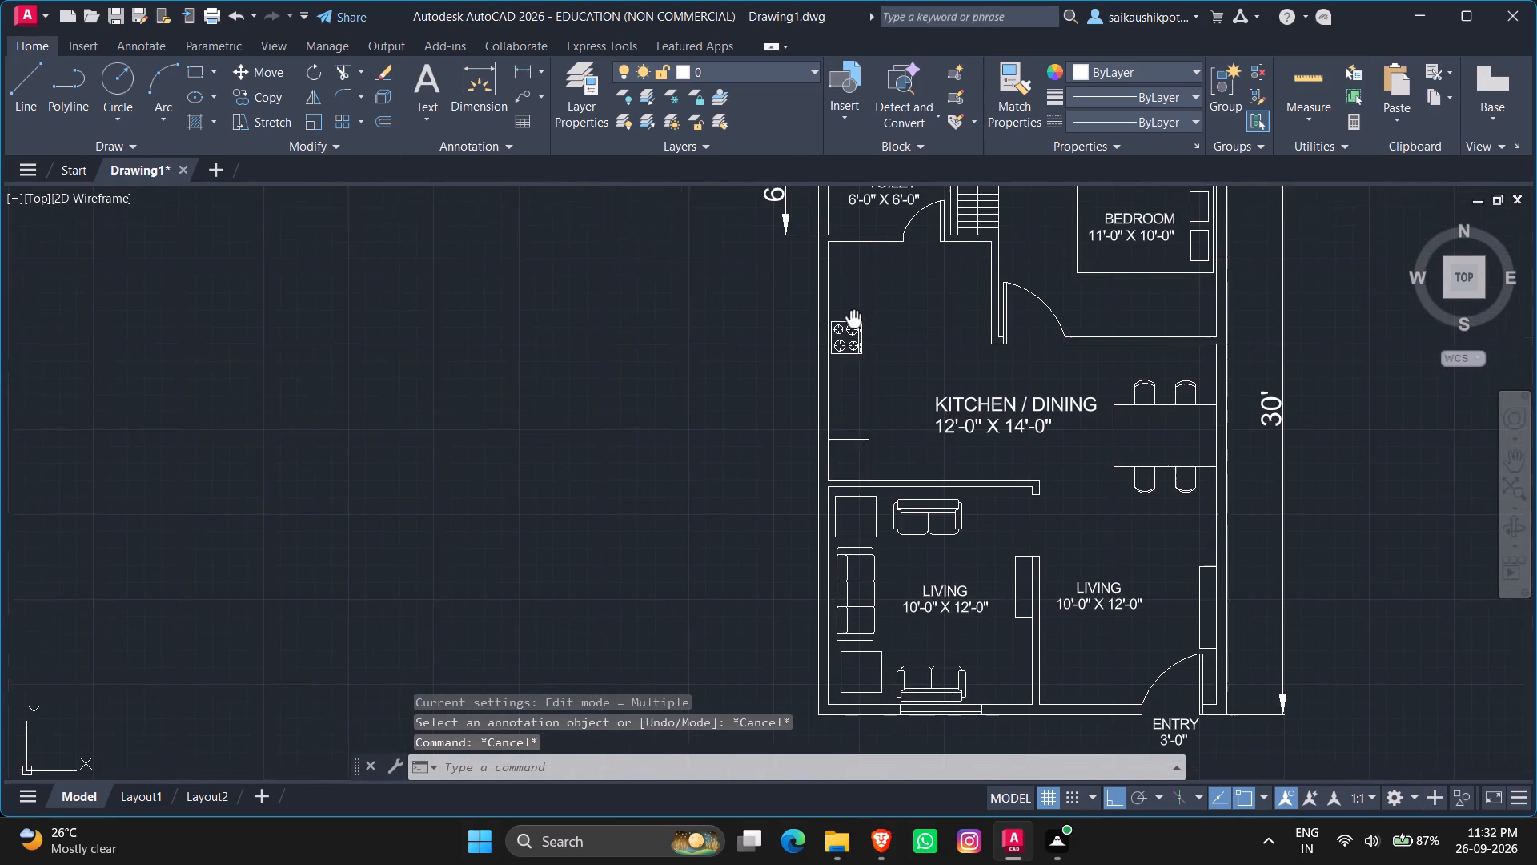
middle_click_drag(857, 323, 865, 385)
scroll(859, 357, "up", 1)
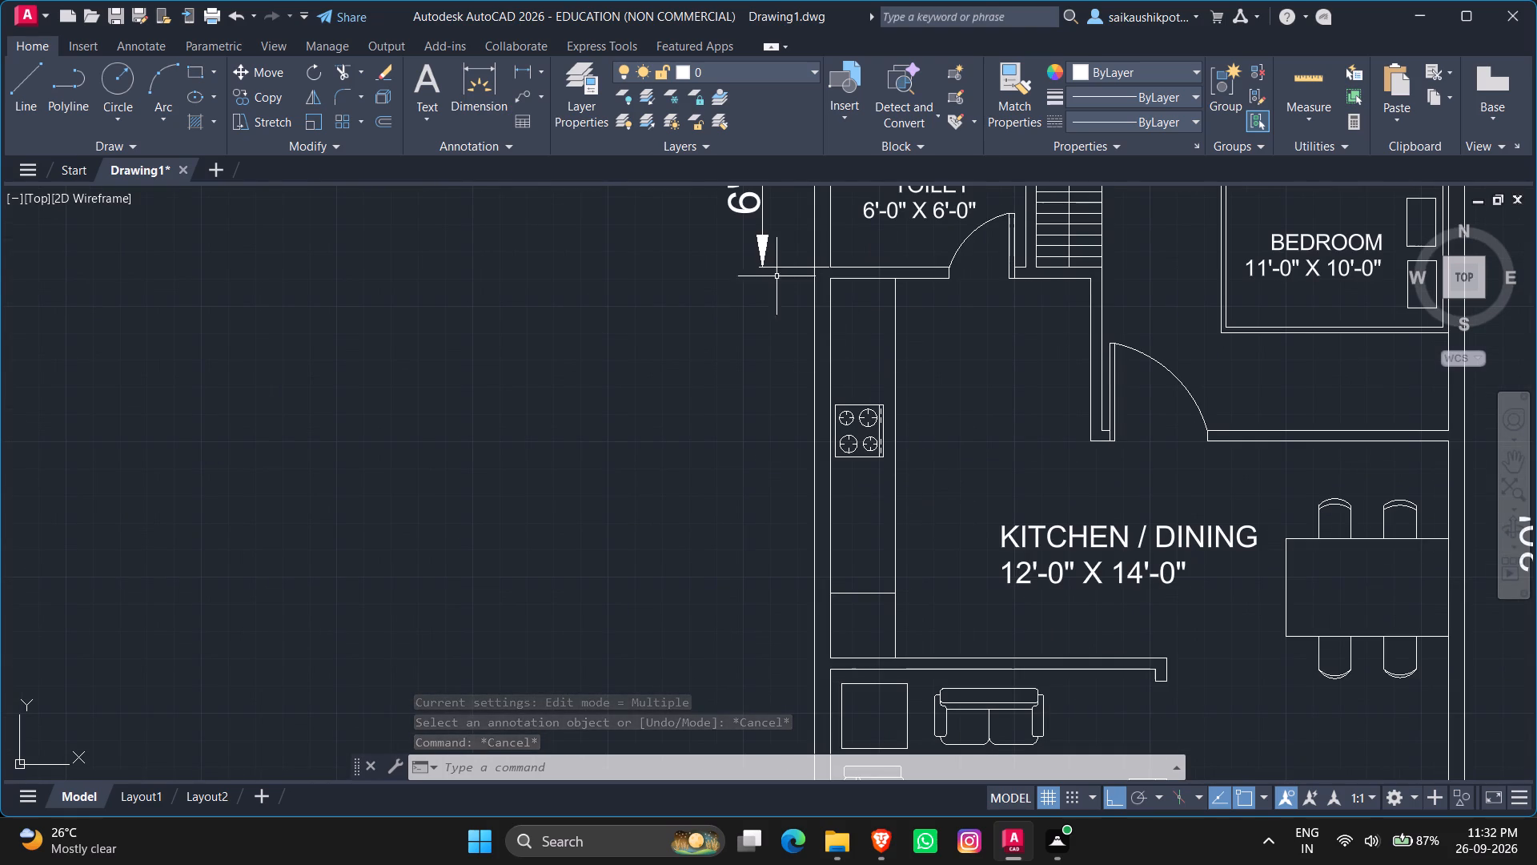
left_click(514, 74)
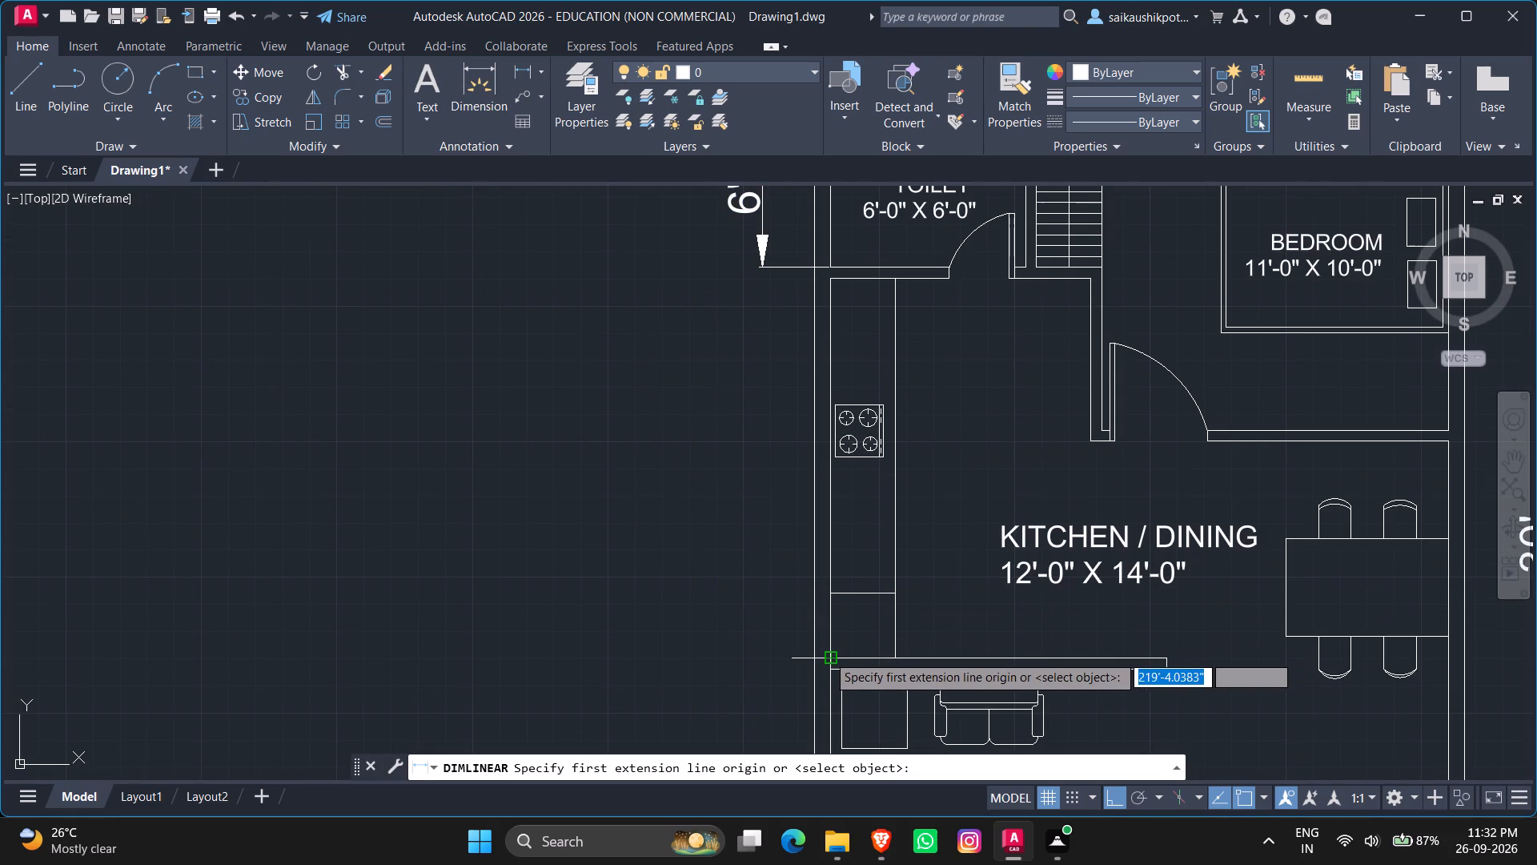
left_click(827, 654)
left_click(830, 284)
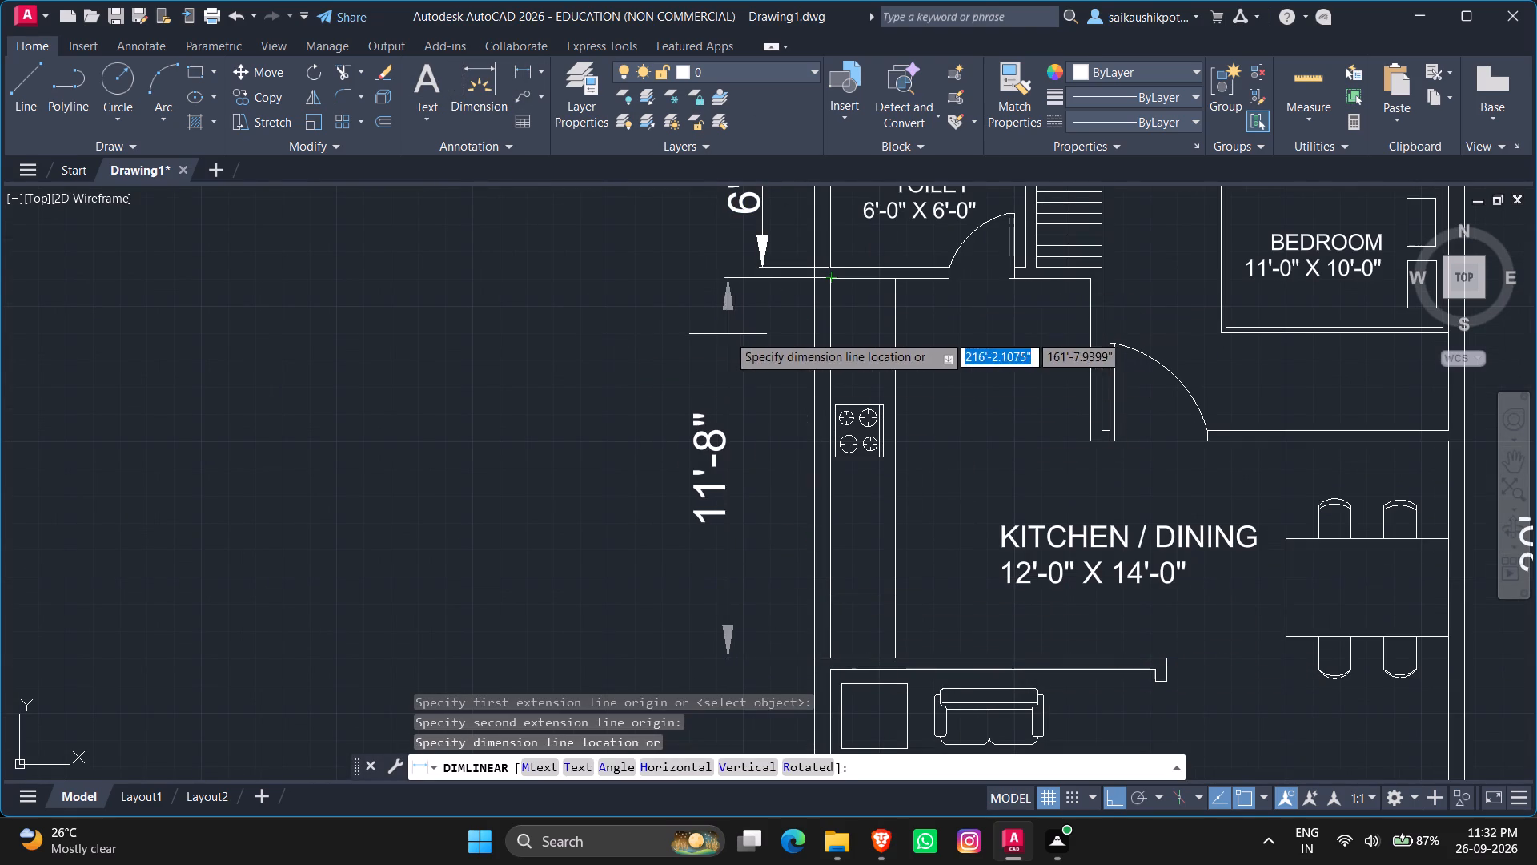
left_click(761, 340)
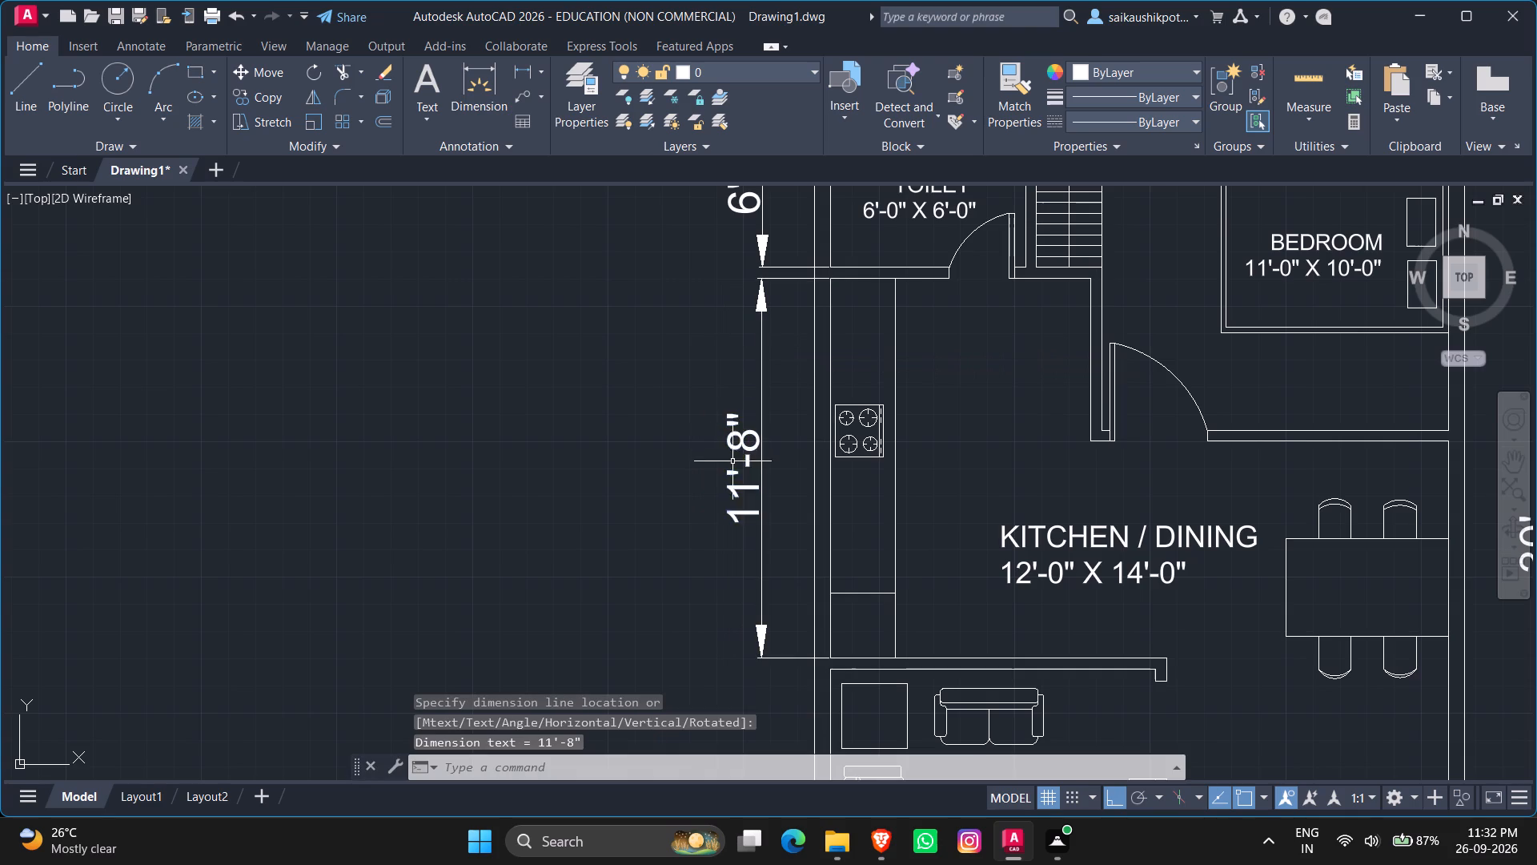
Override the text of the kitchen/dining room's vertical dimension with 12'-0".
triple_click(731, 447)
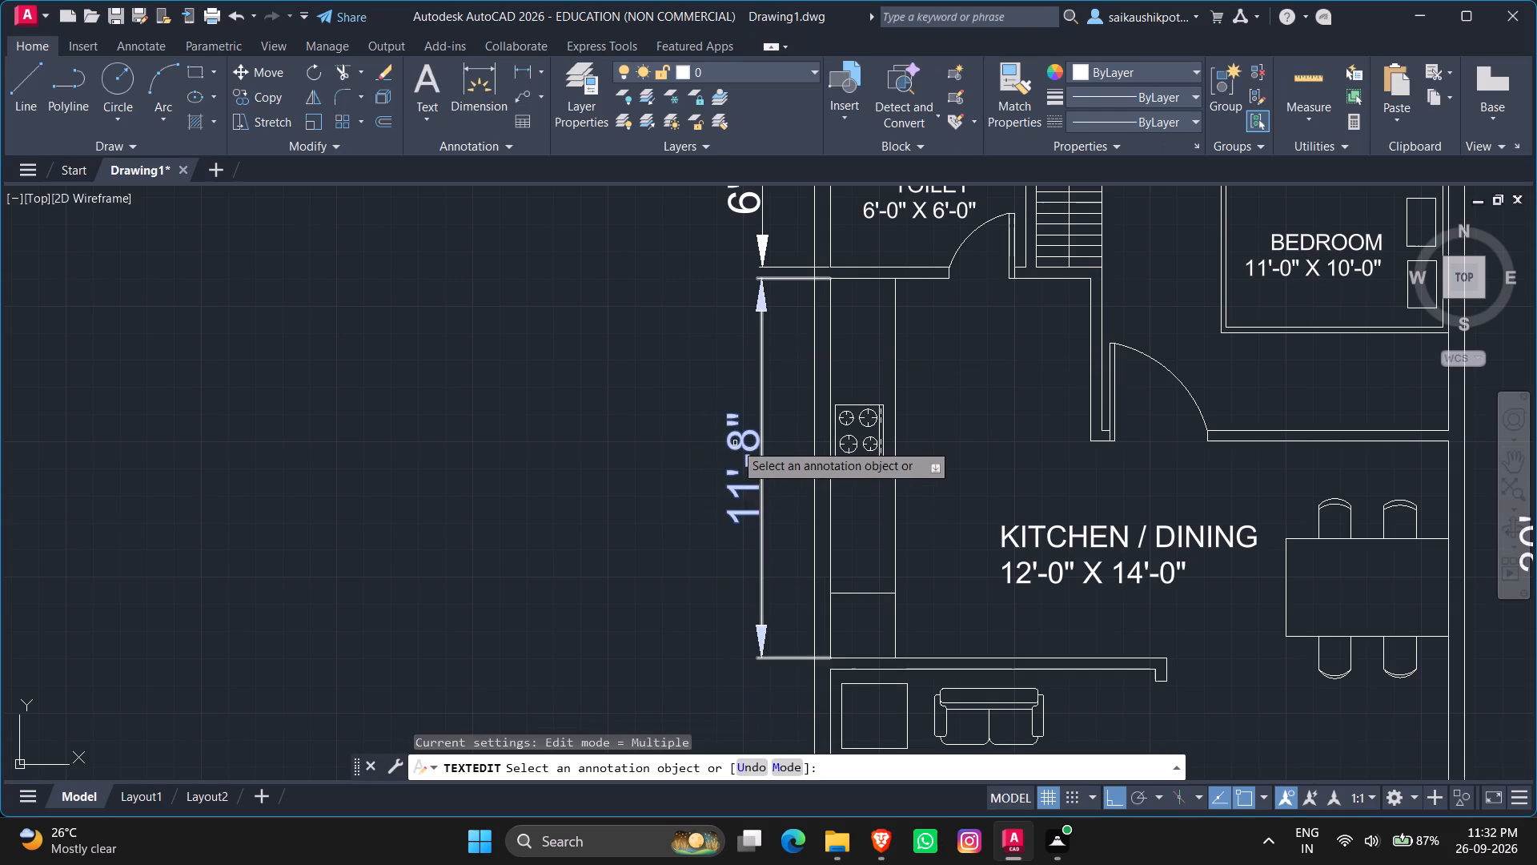
double_click(735, 443)
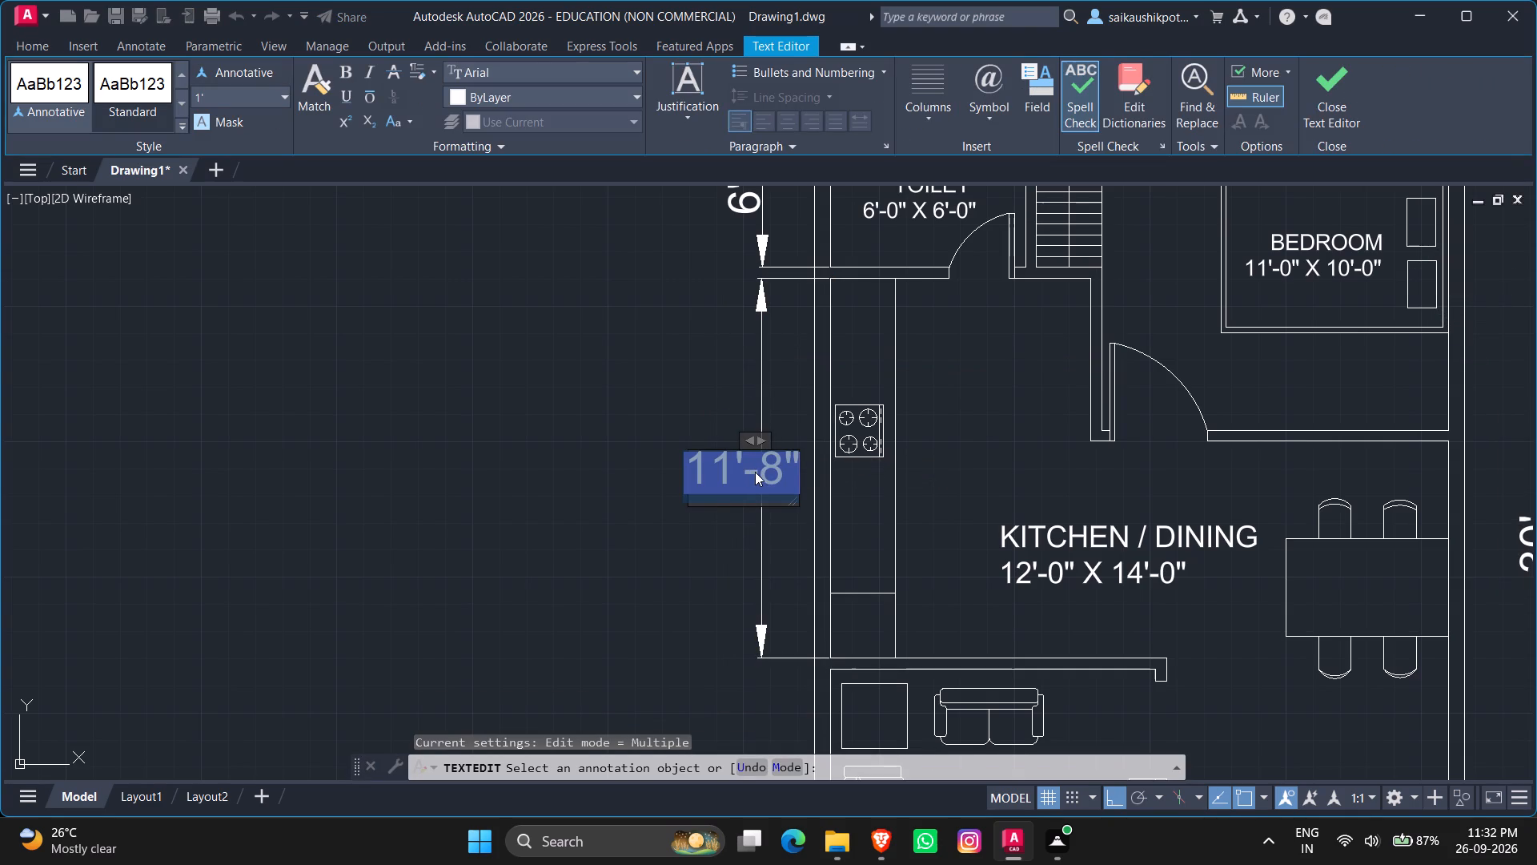
type("12")
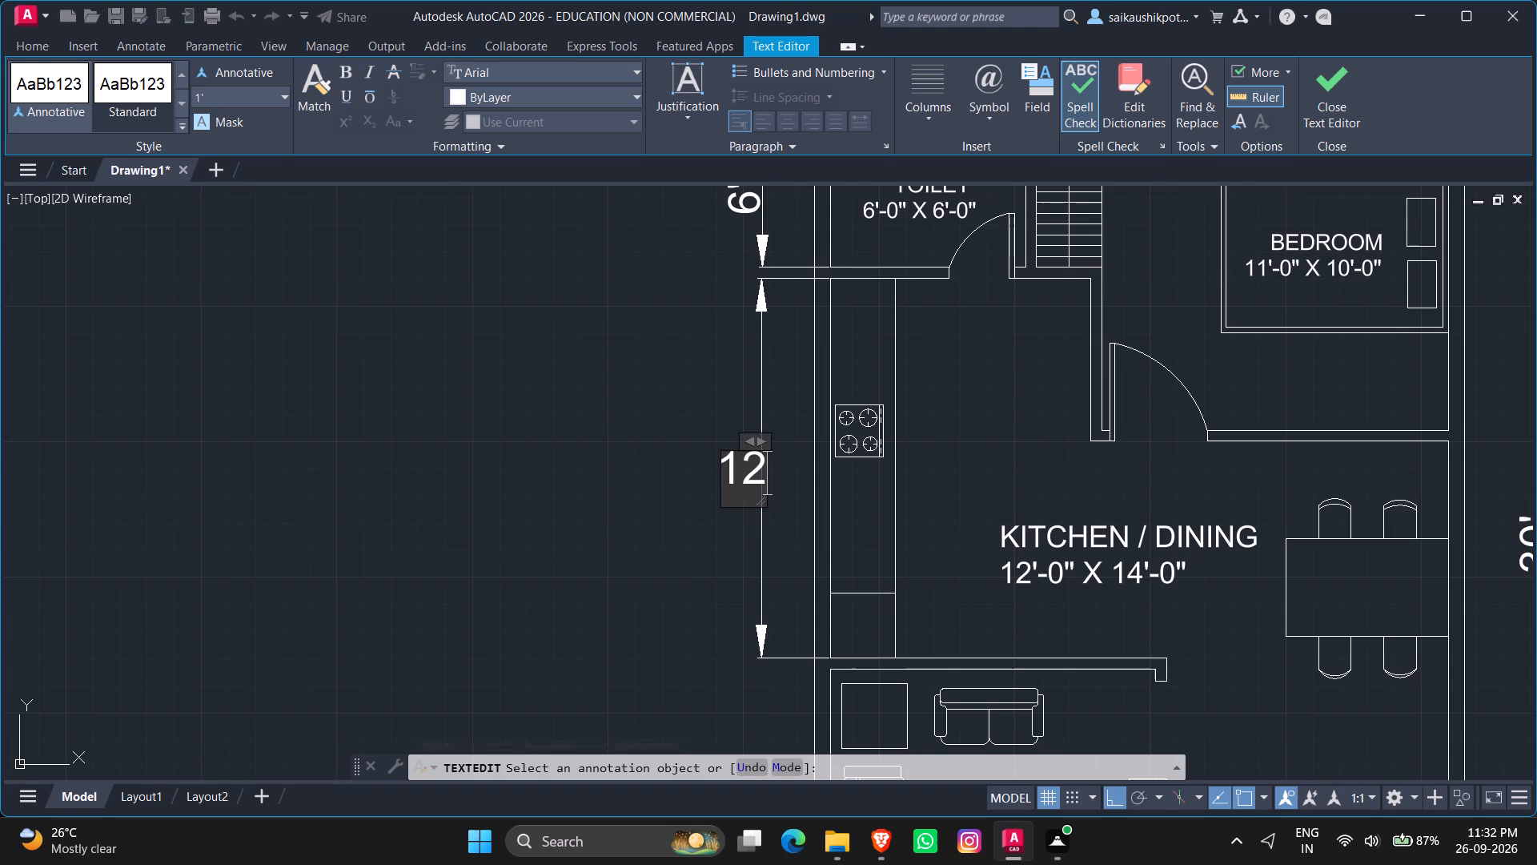
key("apostrophe")
type("-0")
key("shift+quotedbl")
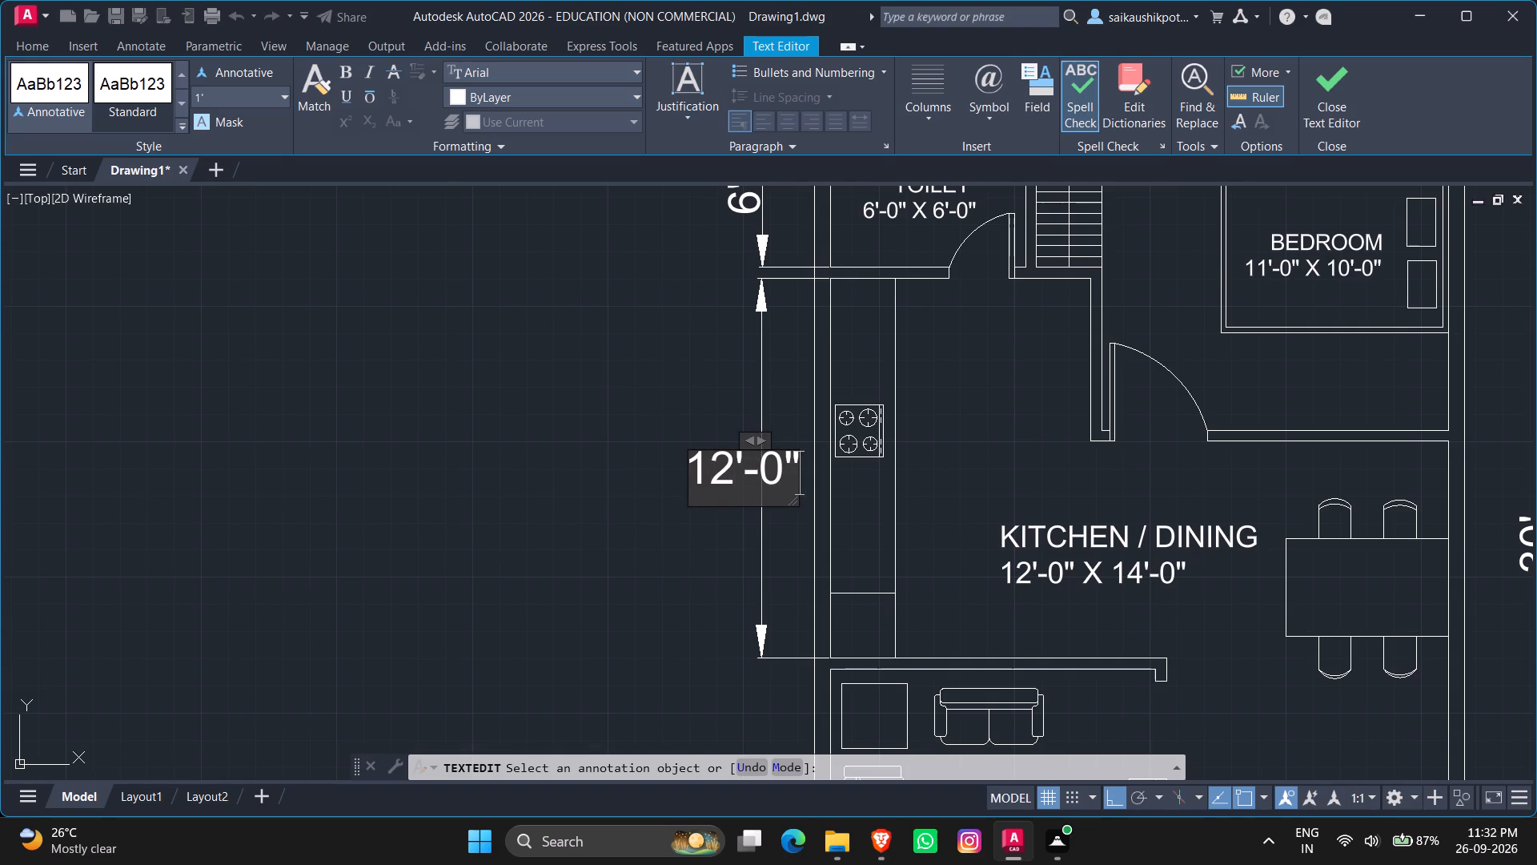
key("Escape")
key("Return")
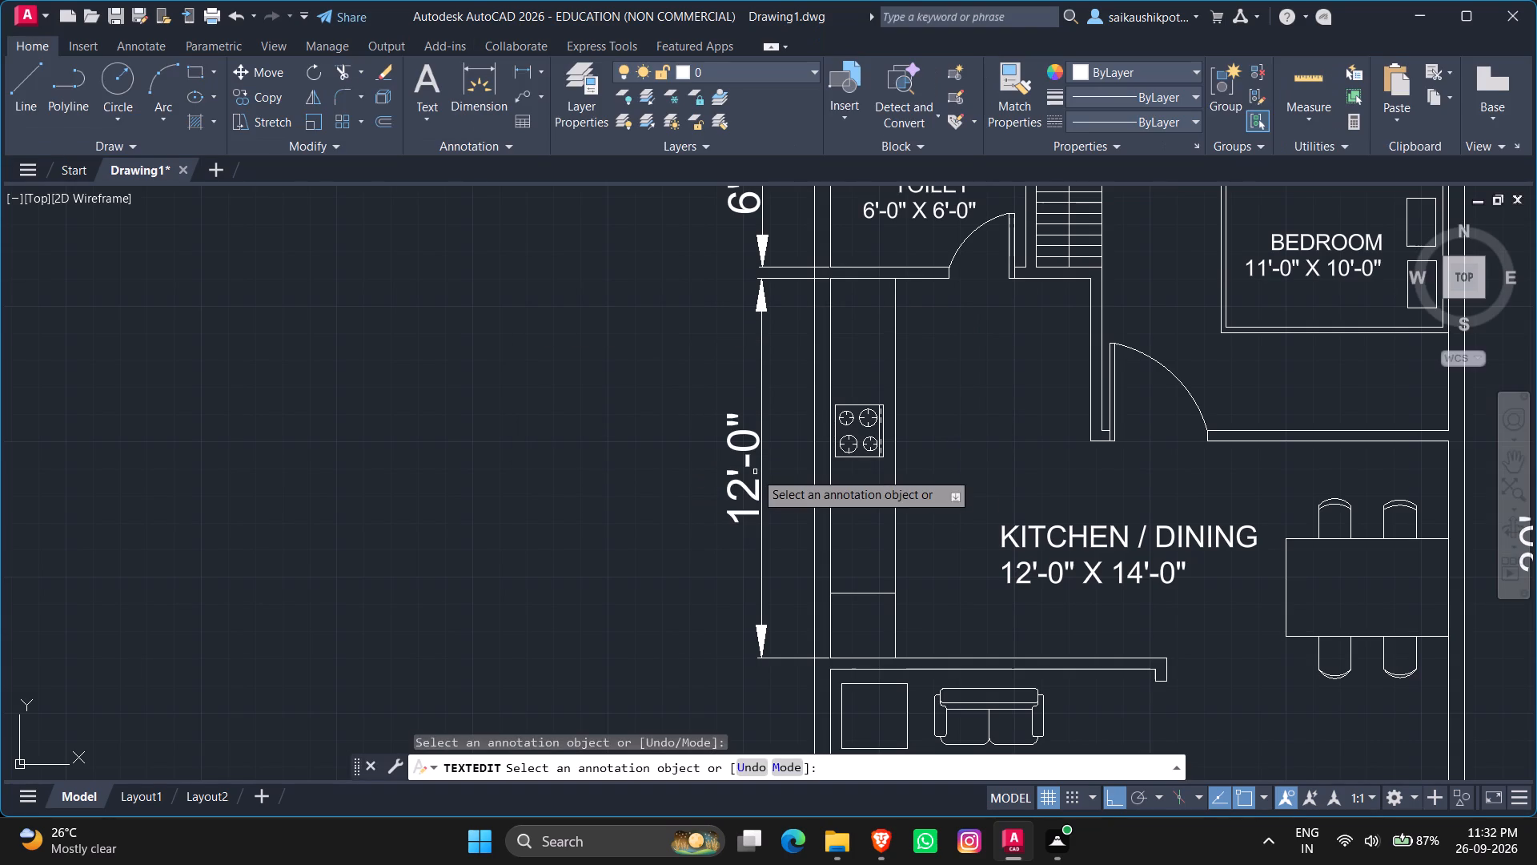
Add a vertical linear dimension for the west living room between its inner wall corners, in line with the kitchen dimension.
scroll(728, 372, "down", 2)
scroll(768, 495, "down", 1)
scroll(752, 533, "up", 3)
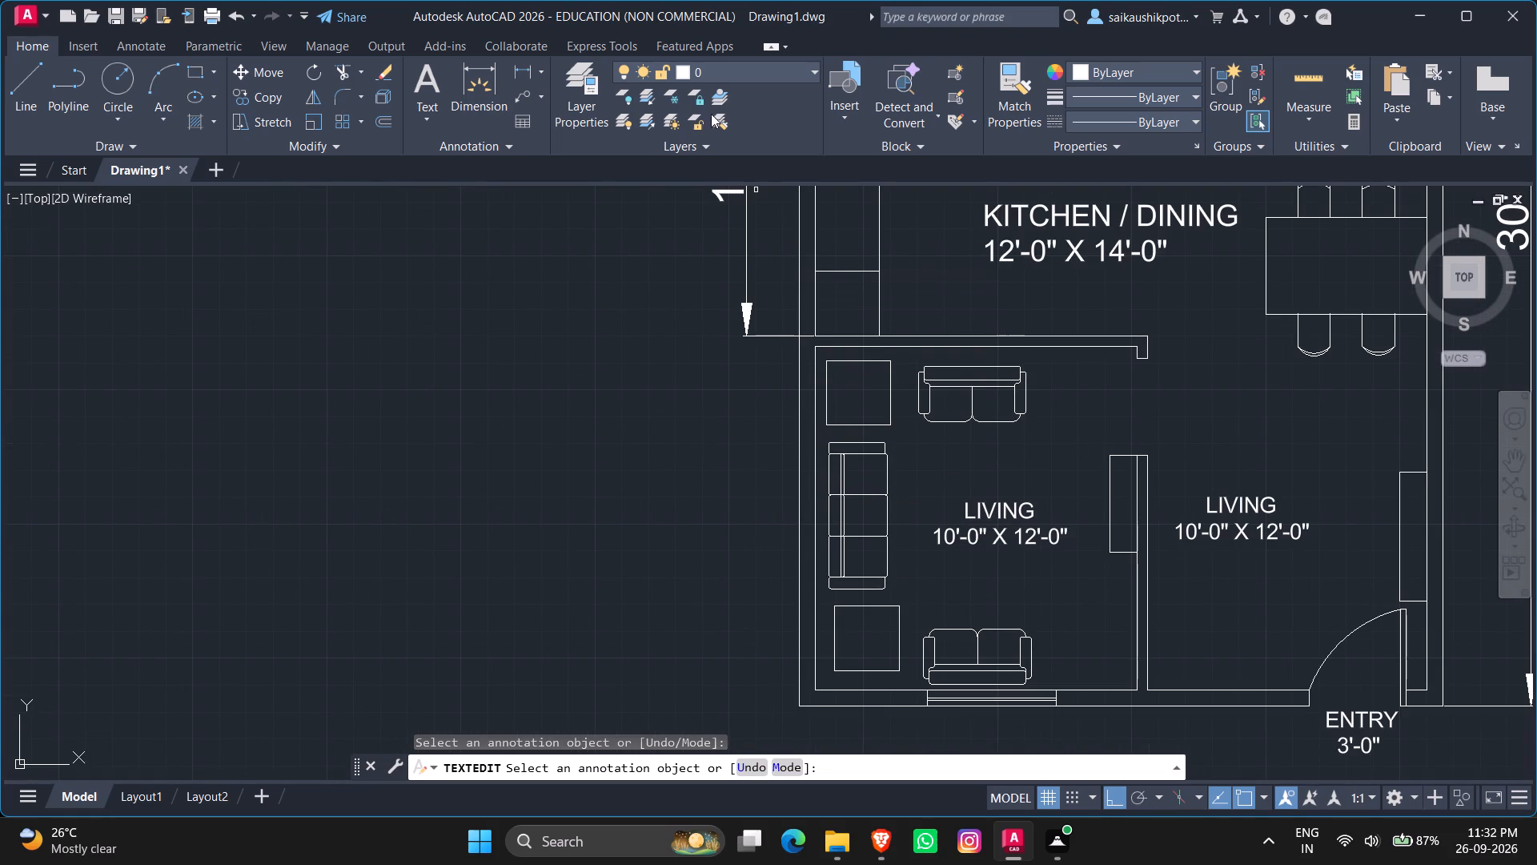
left_click(521, 65)
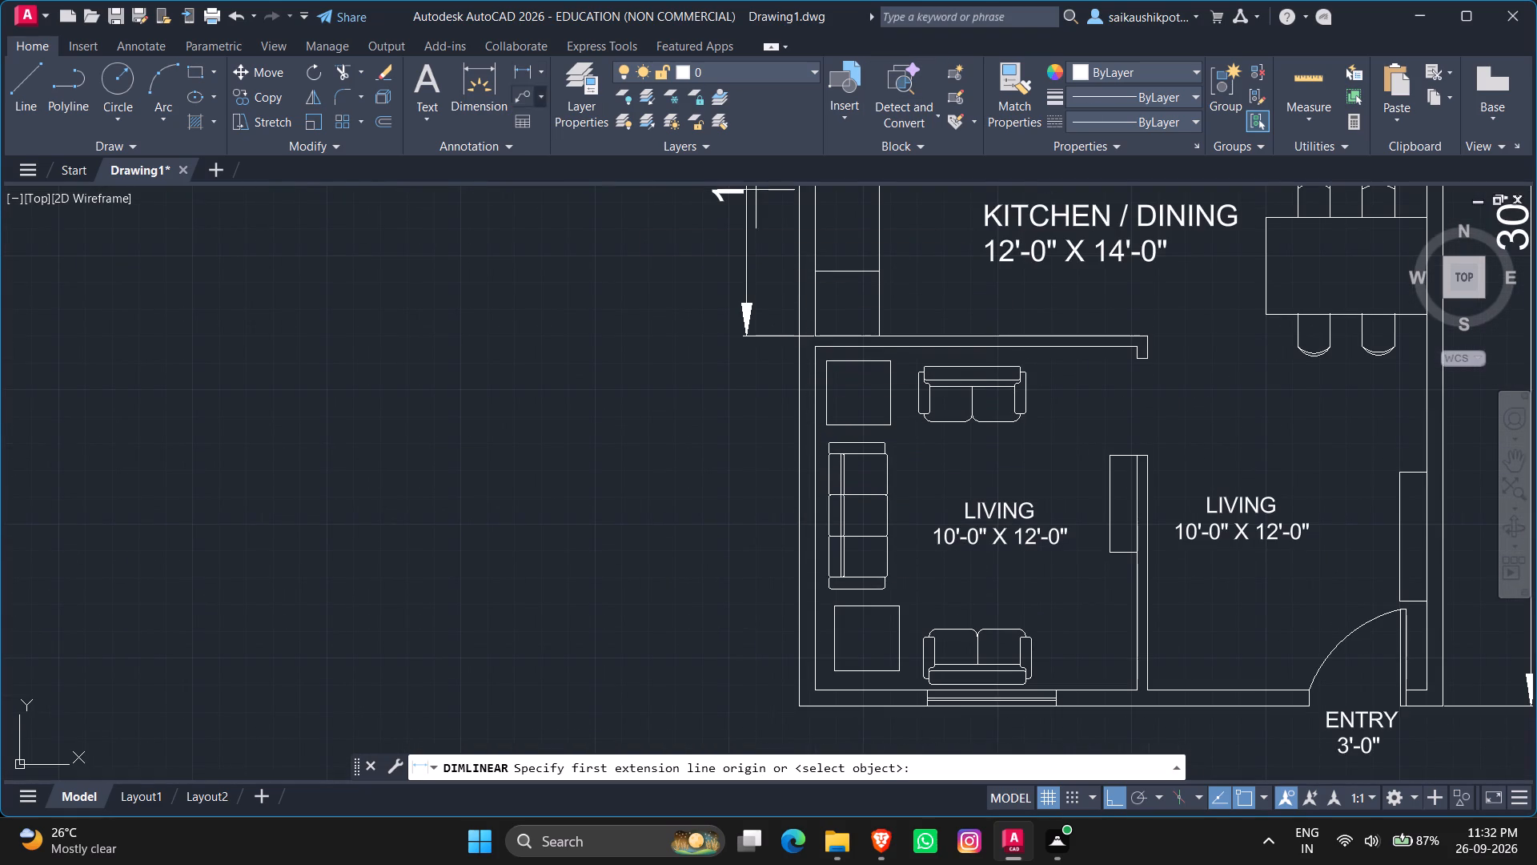
left_click(815, 353)
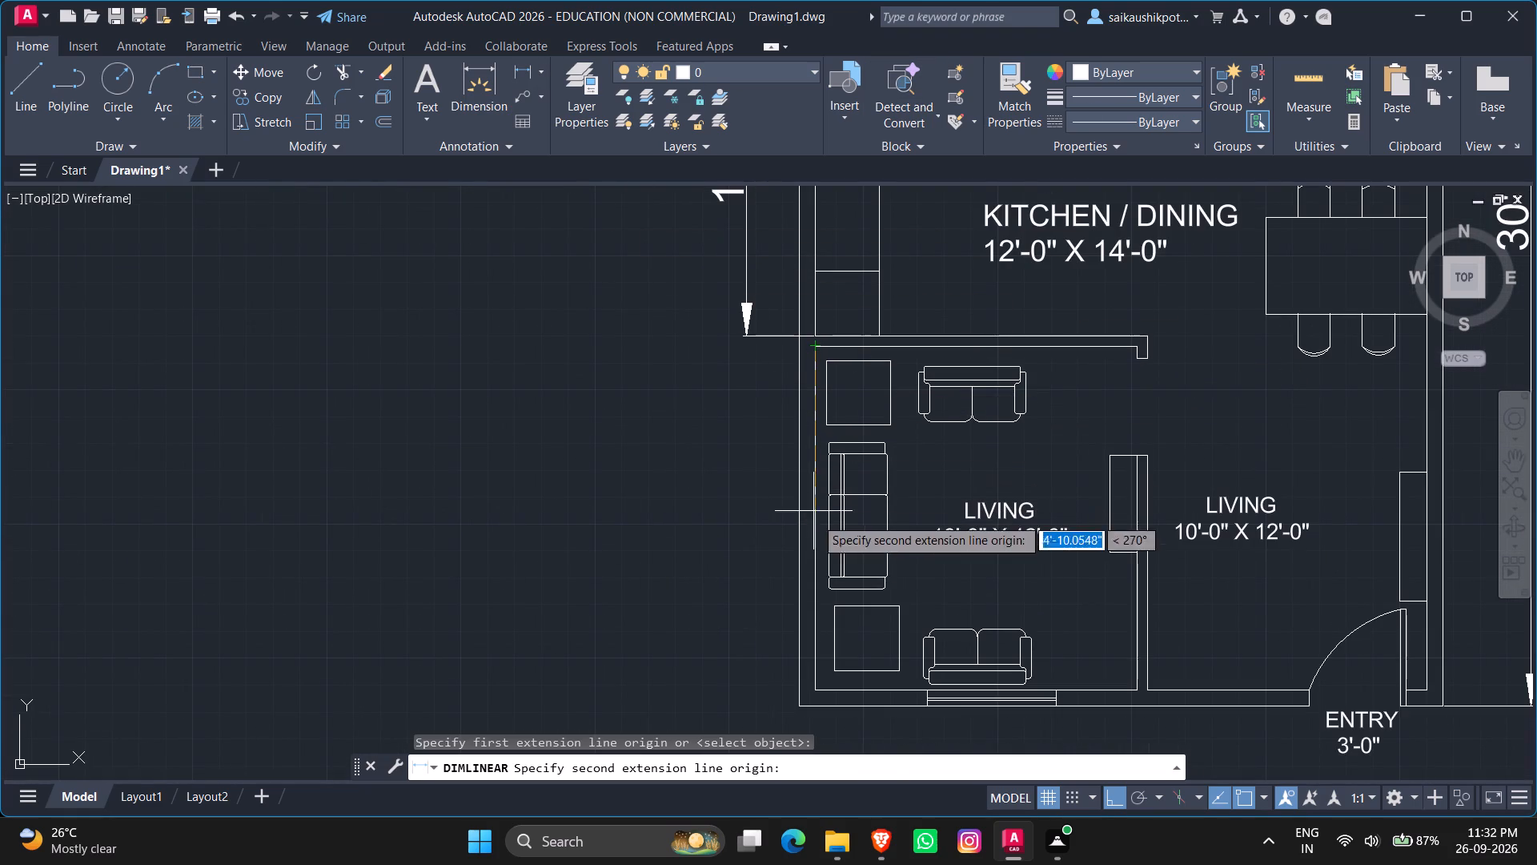
left_click(815, 689)
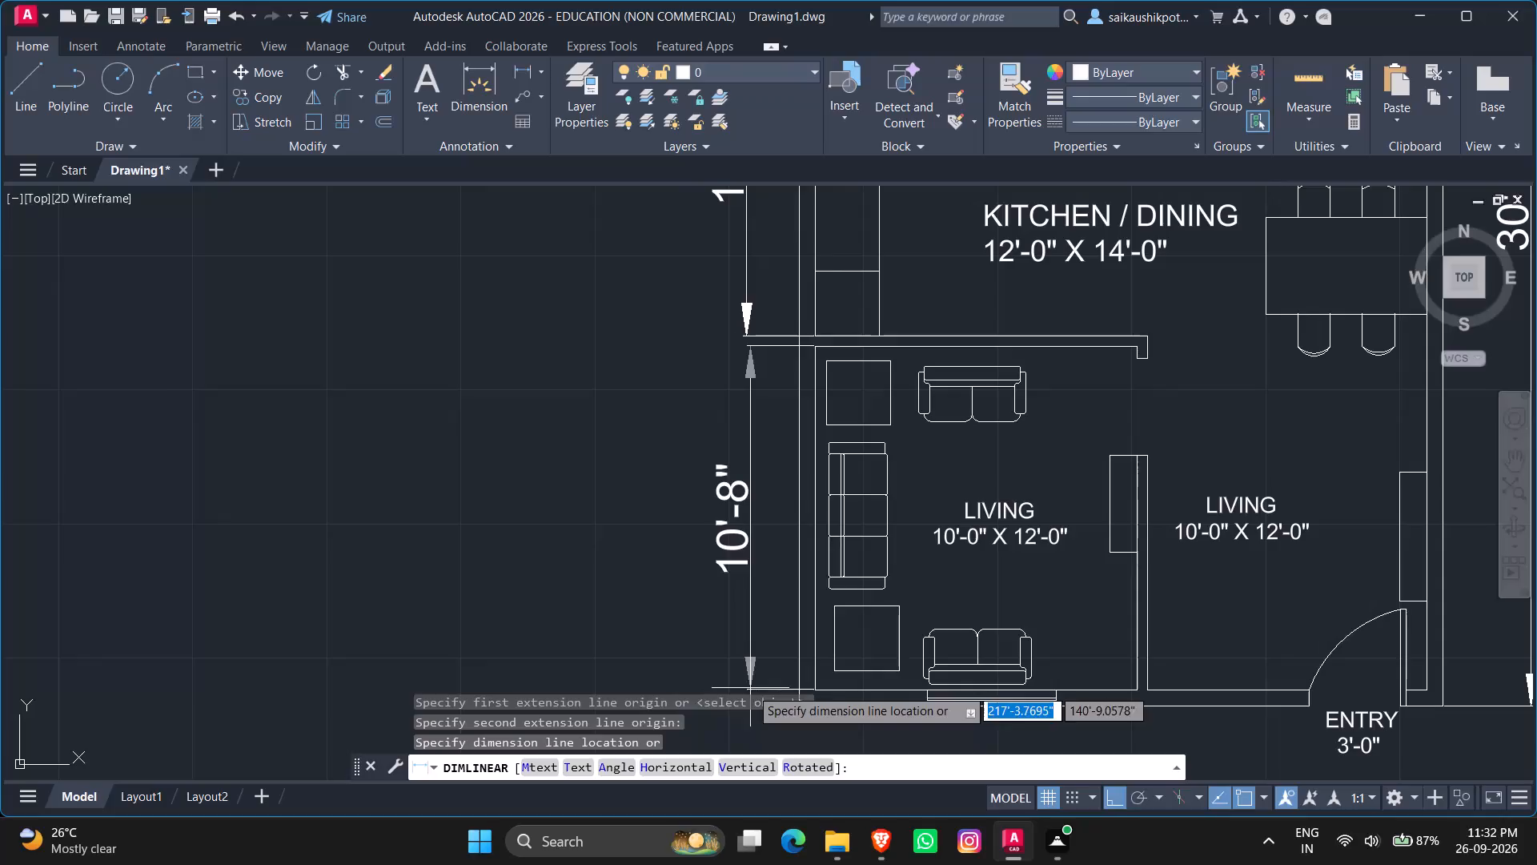
left_click(748, 686)
Override the text of the west living room's vertical dimension with 12'-0".
double_click(720, 550)
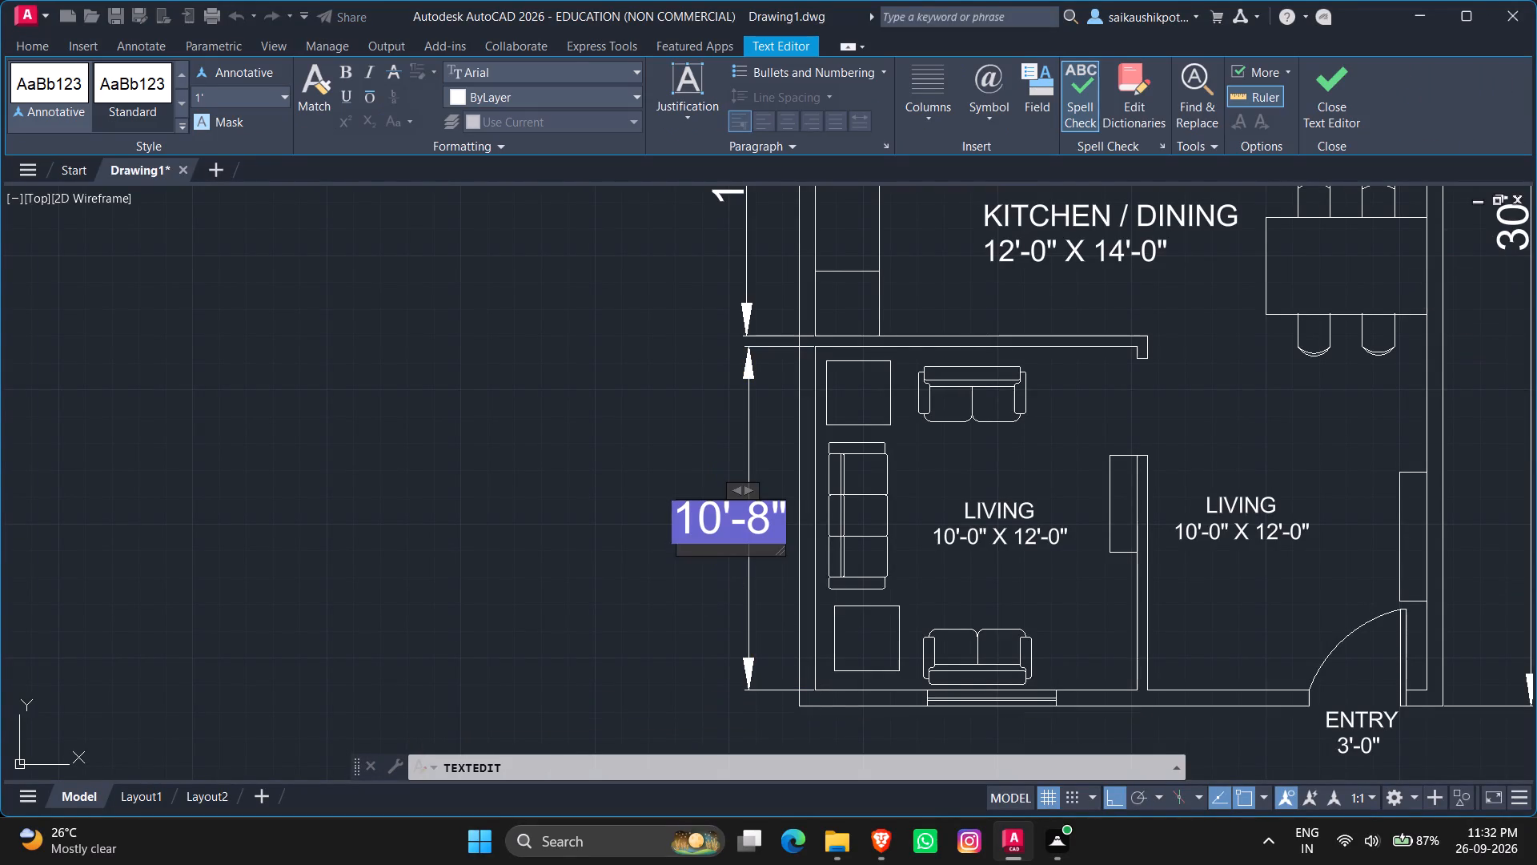
left_click(731, 521)
type("12")
key("apostrophe")
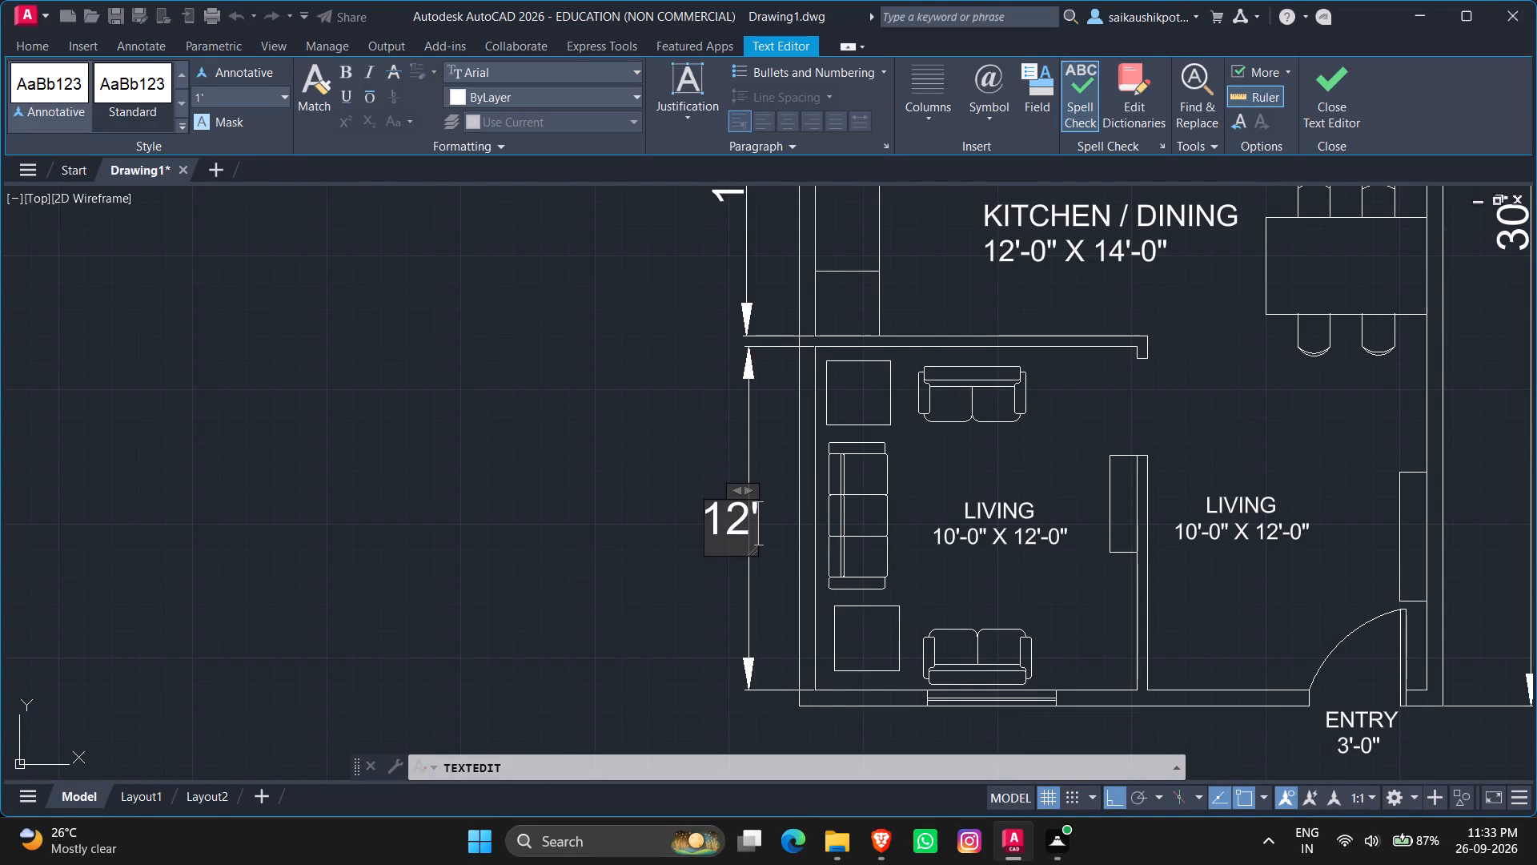
type("-0")
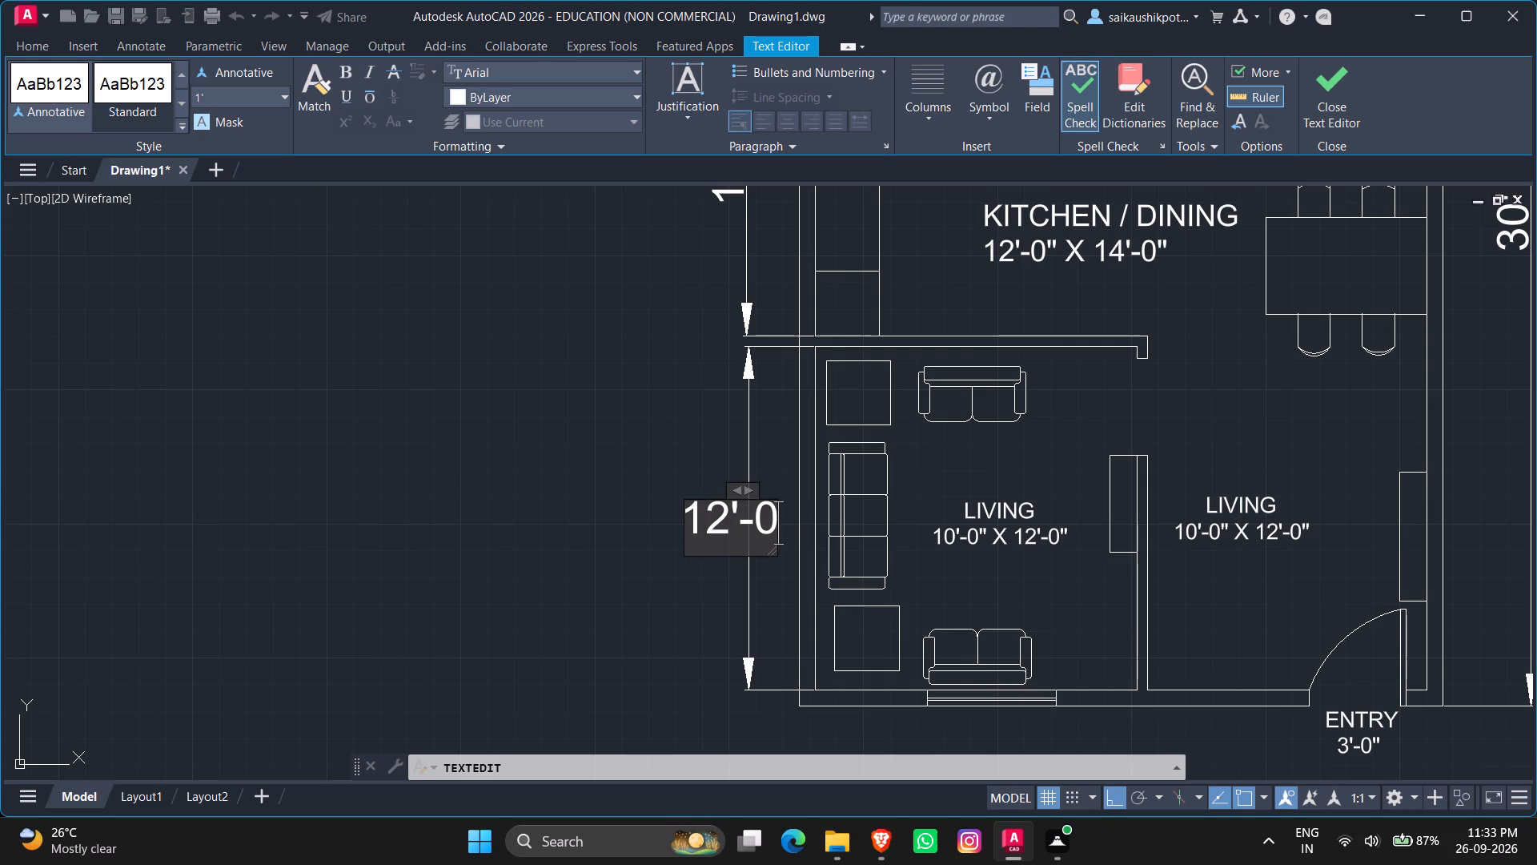
key("shift+quotedbl")
key("Escape")
key("Return")
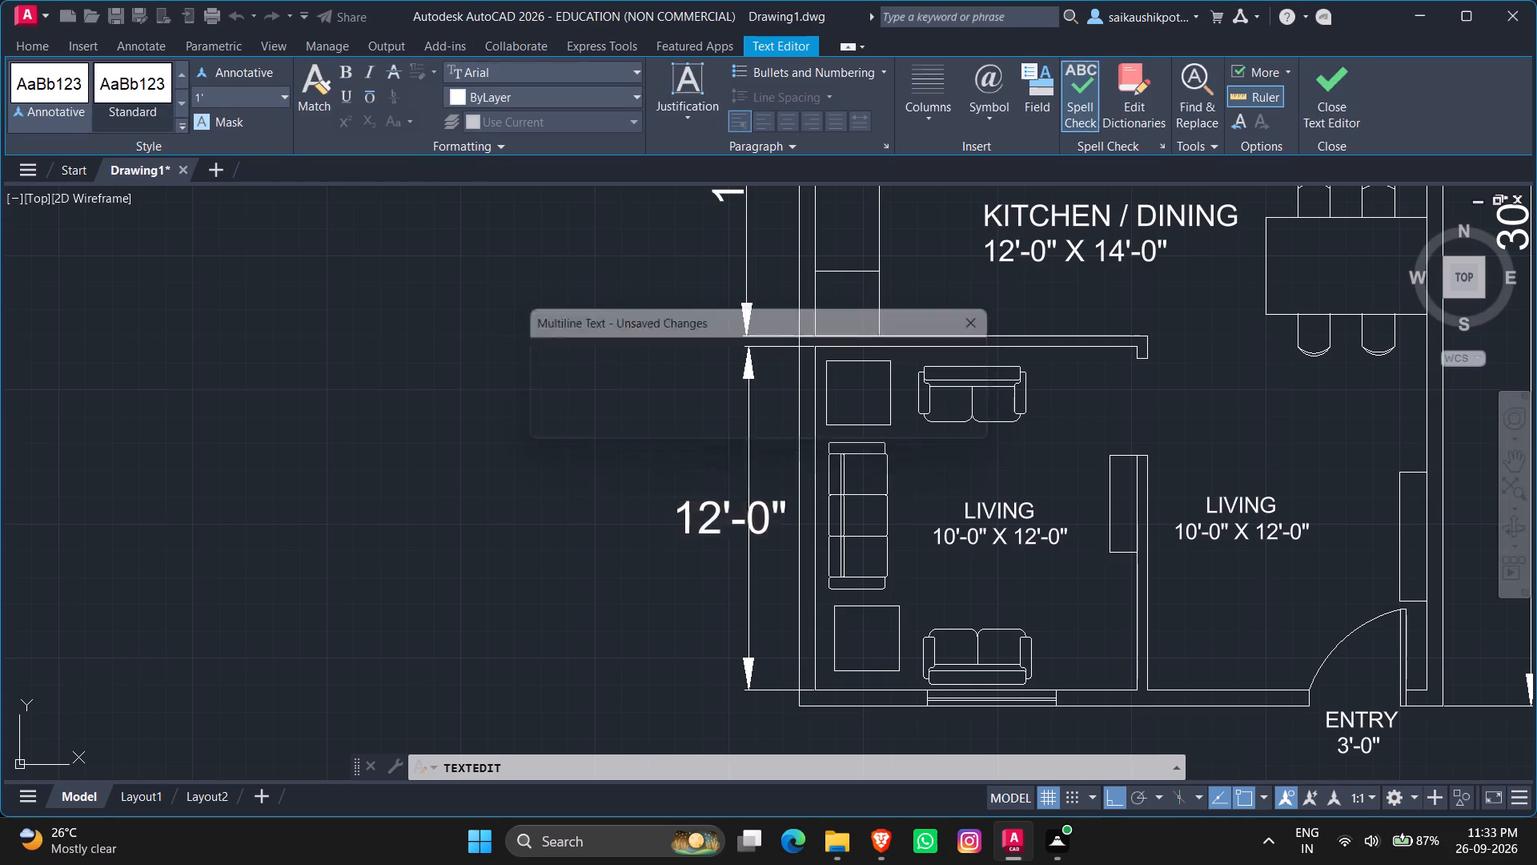
scroll(792, 526, "down", 2)
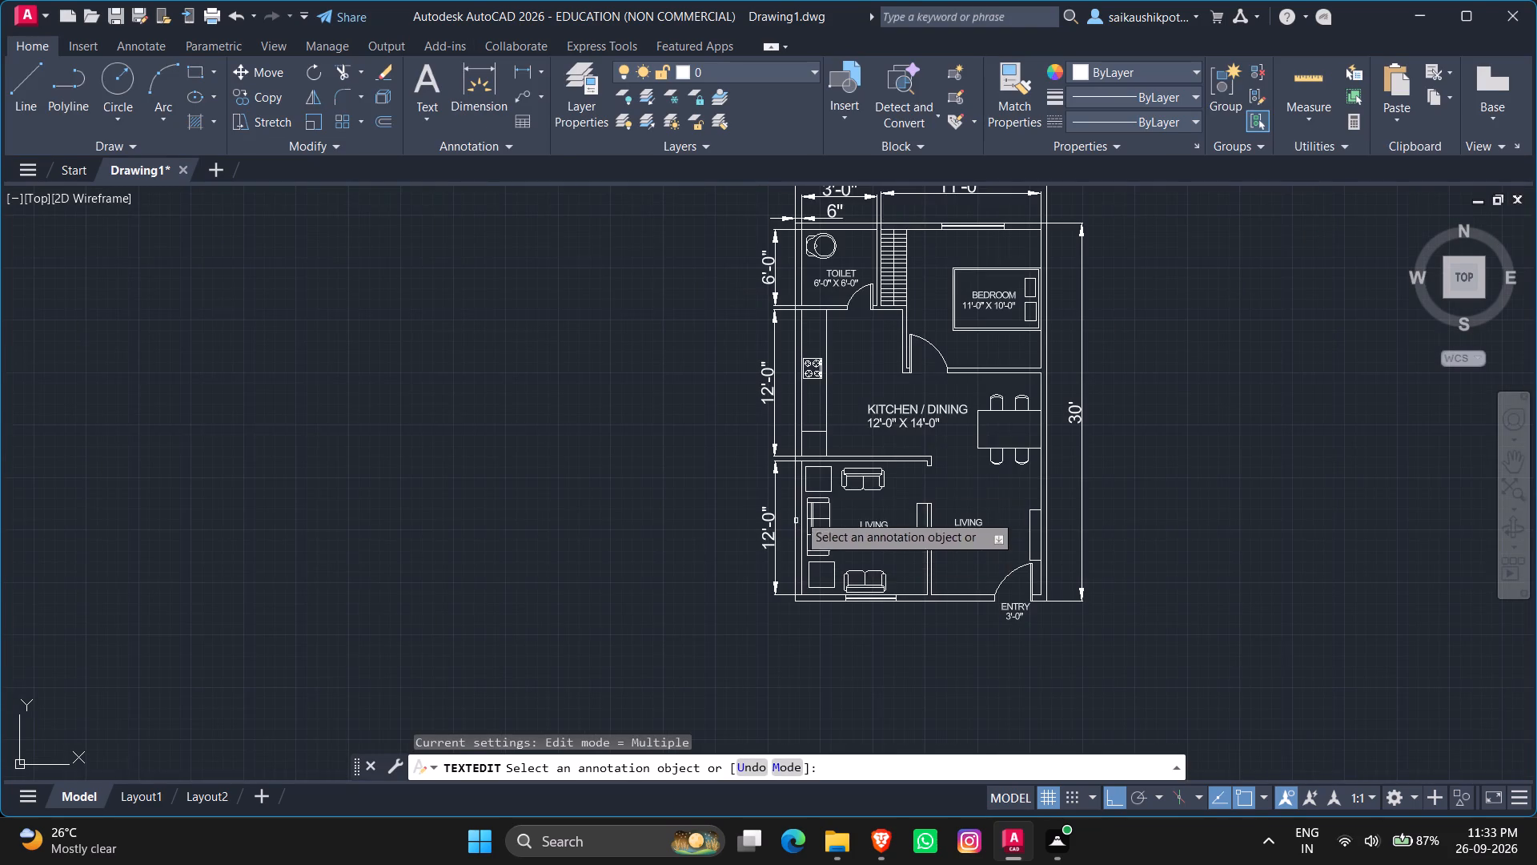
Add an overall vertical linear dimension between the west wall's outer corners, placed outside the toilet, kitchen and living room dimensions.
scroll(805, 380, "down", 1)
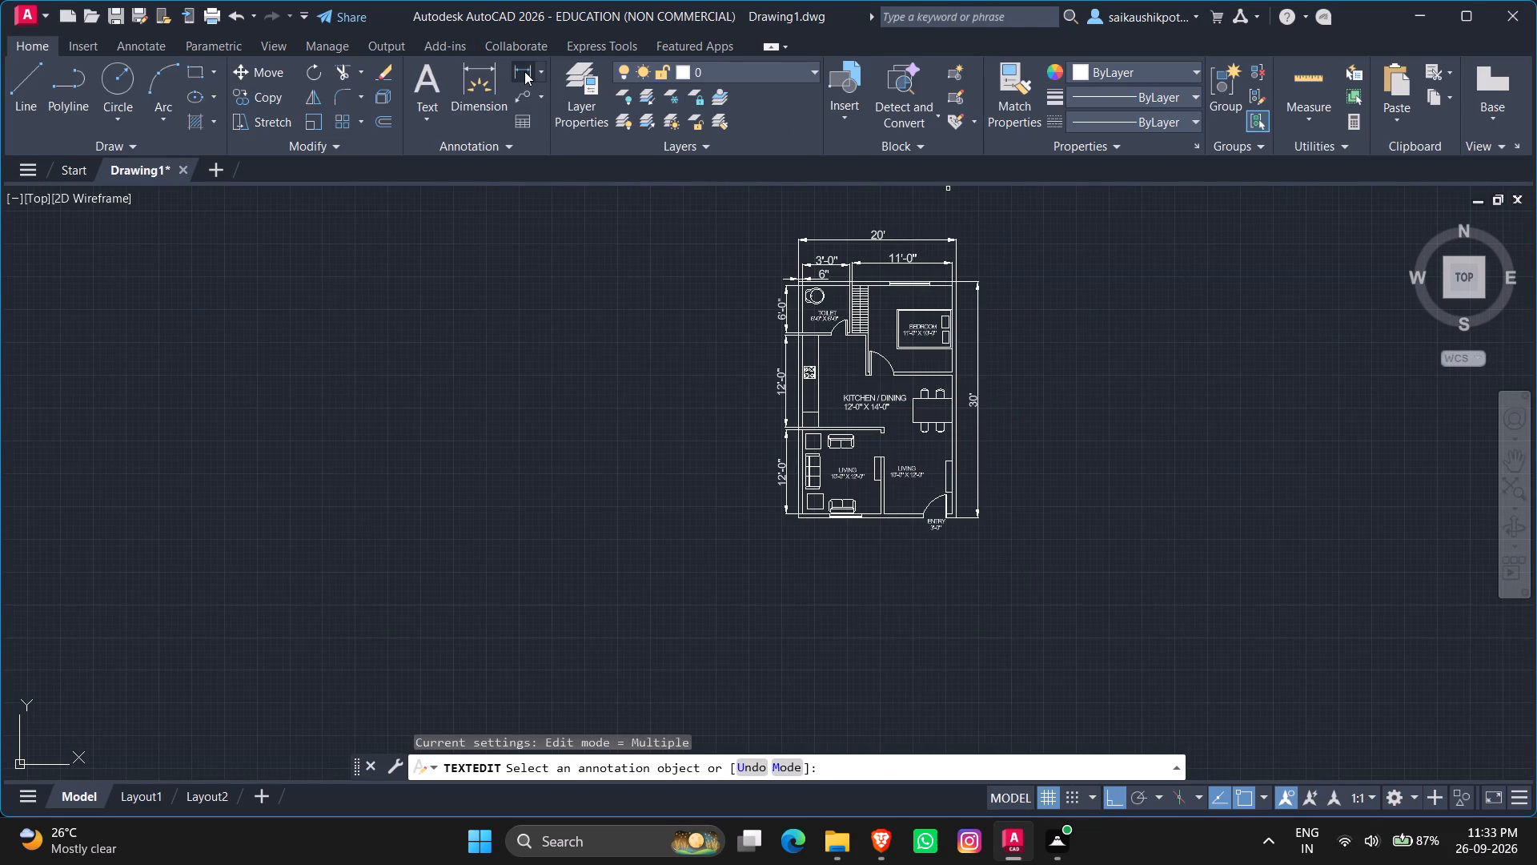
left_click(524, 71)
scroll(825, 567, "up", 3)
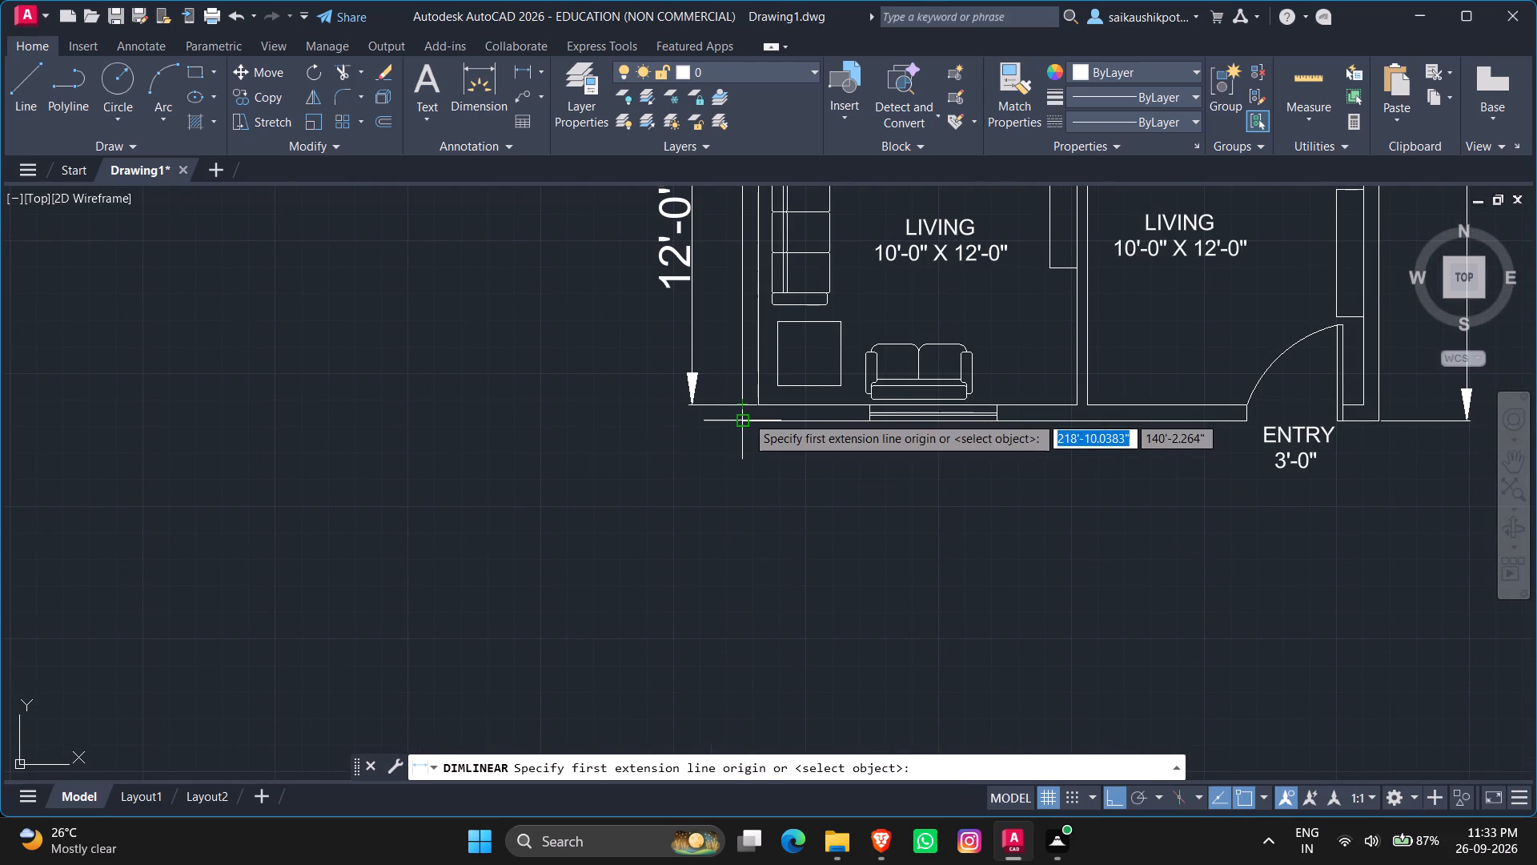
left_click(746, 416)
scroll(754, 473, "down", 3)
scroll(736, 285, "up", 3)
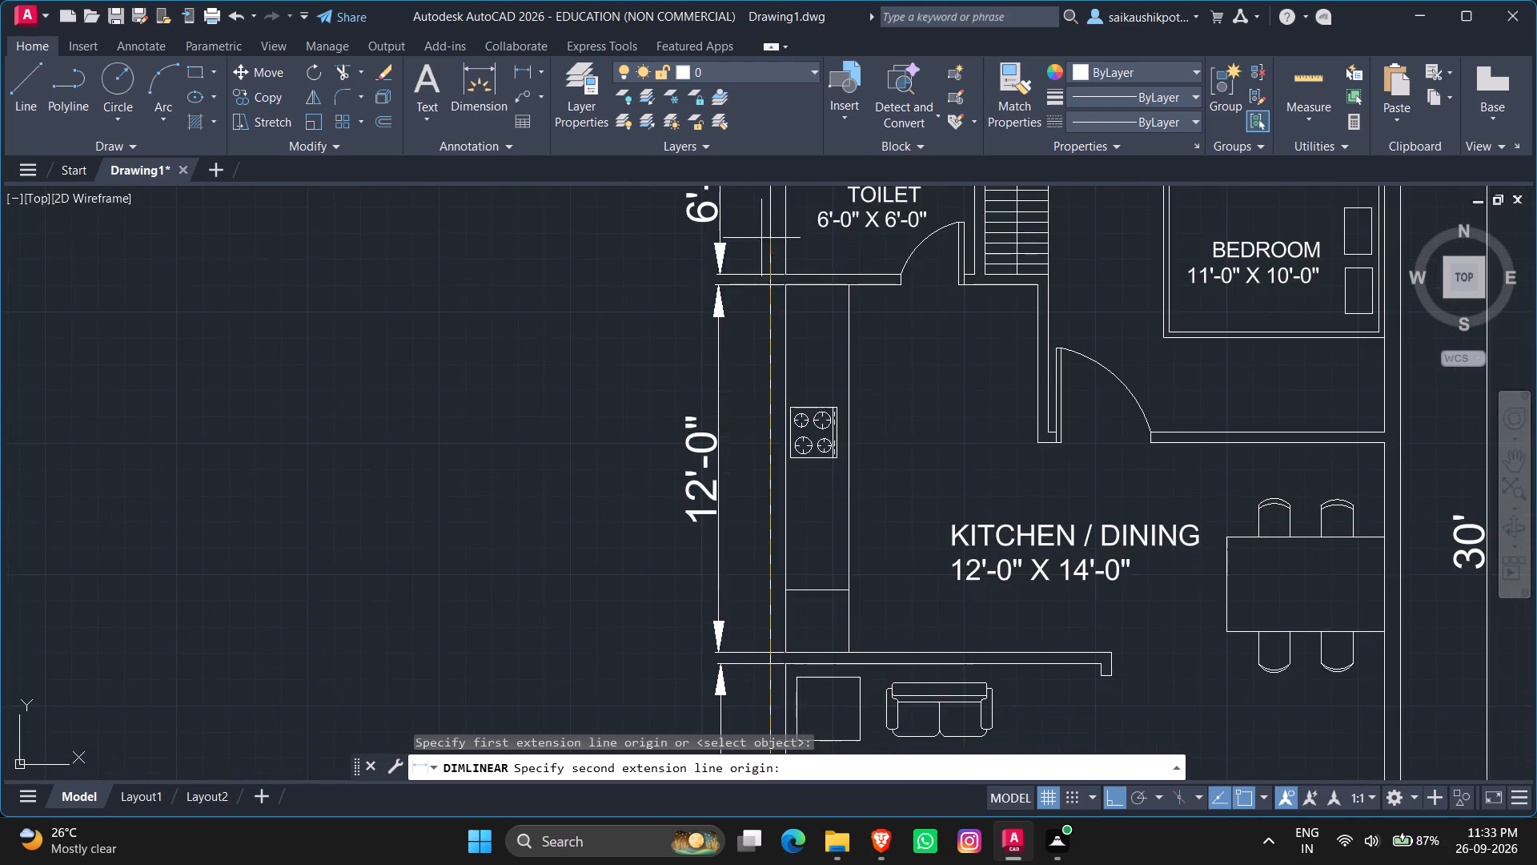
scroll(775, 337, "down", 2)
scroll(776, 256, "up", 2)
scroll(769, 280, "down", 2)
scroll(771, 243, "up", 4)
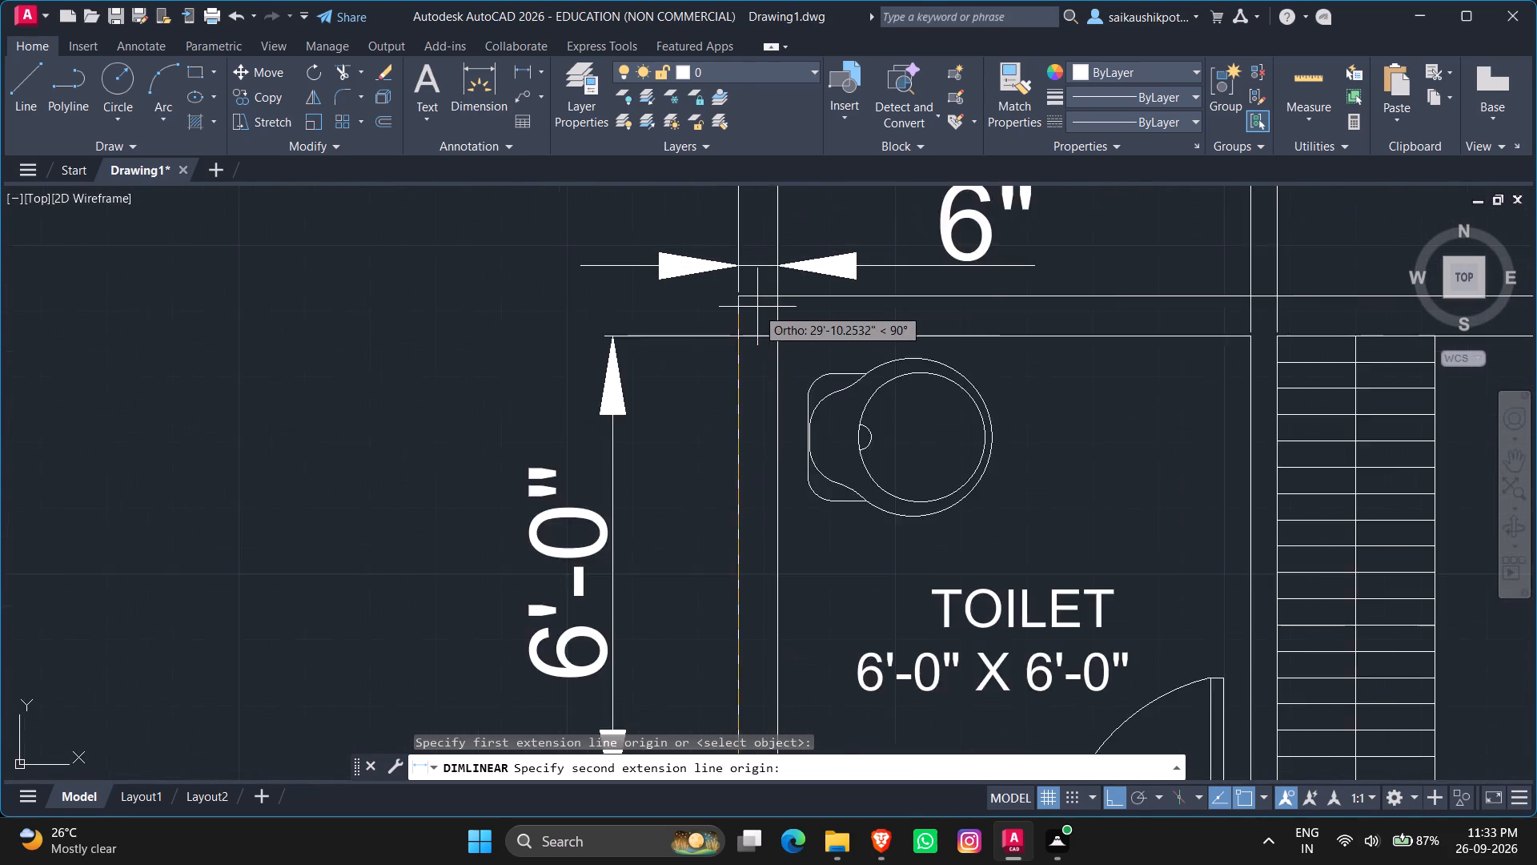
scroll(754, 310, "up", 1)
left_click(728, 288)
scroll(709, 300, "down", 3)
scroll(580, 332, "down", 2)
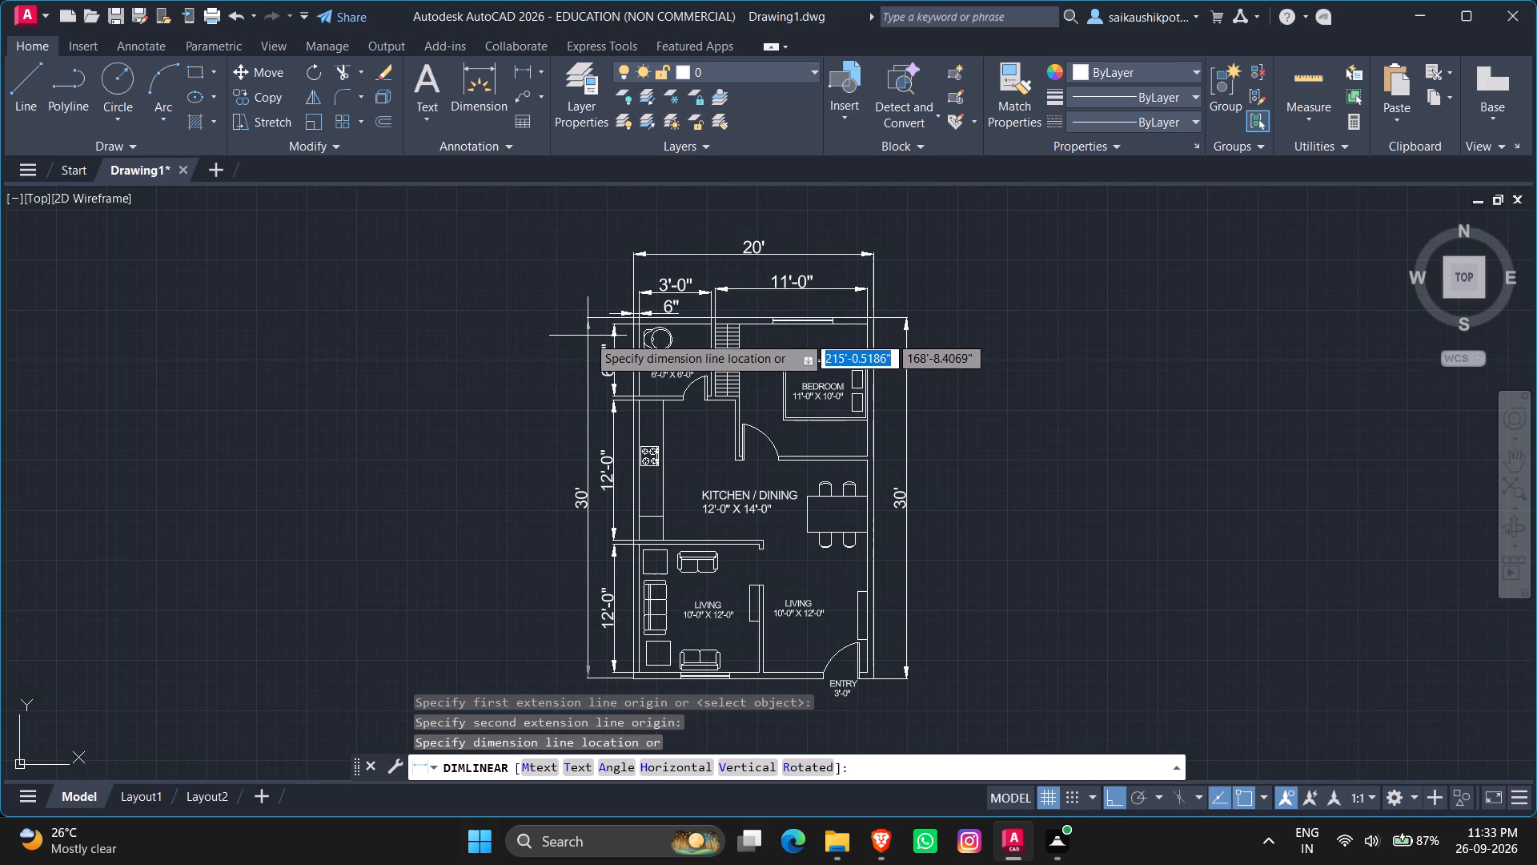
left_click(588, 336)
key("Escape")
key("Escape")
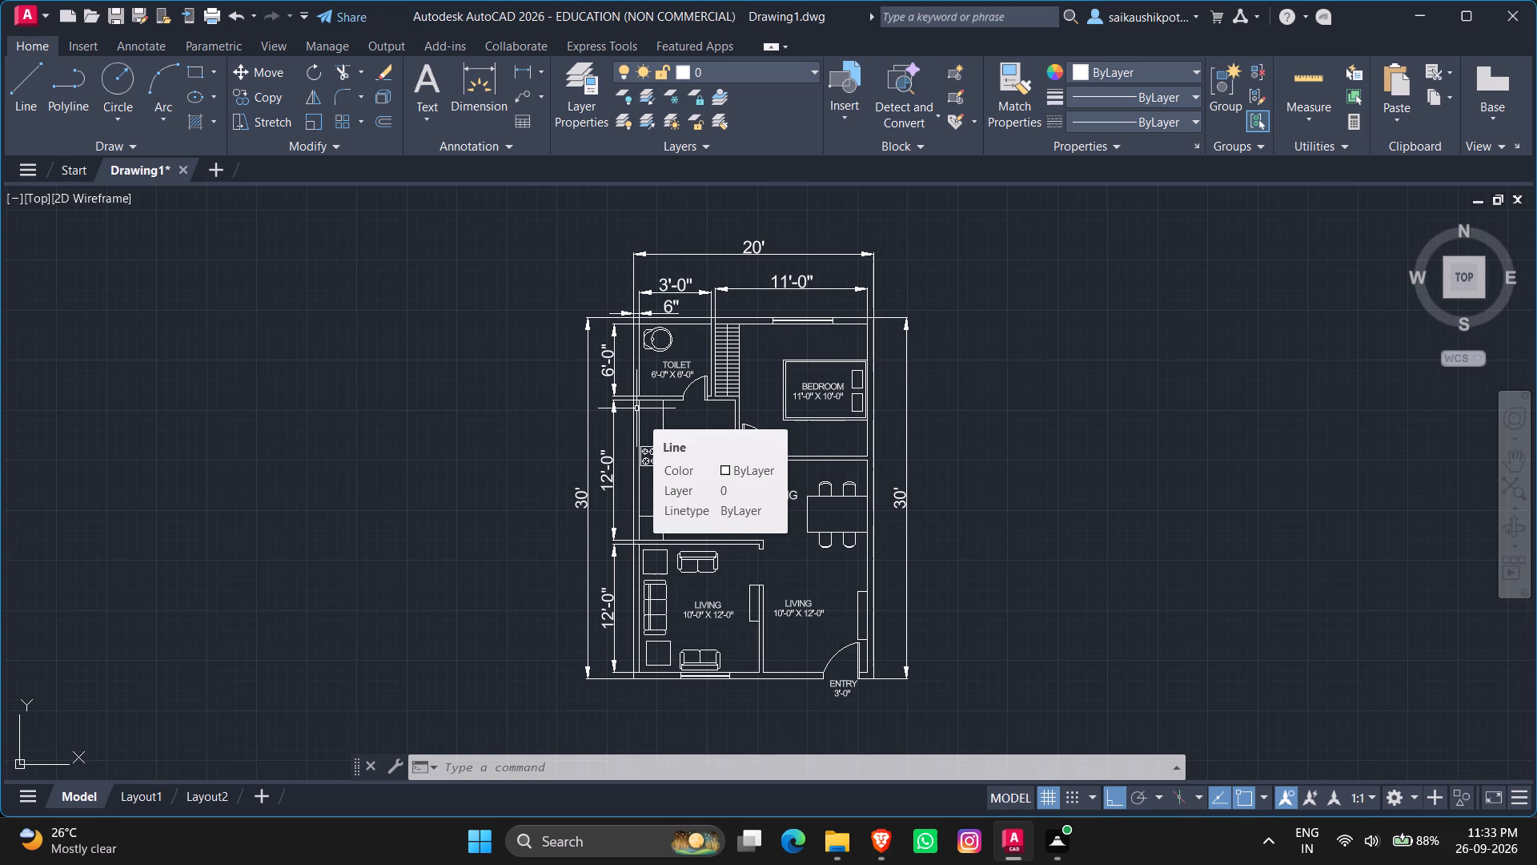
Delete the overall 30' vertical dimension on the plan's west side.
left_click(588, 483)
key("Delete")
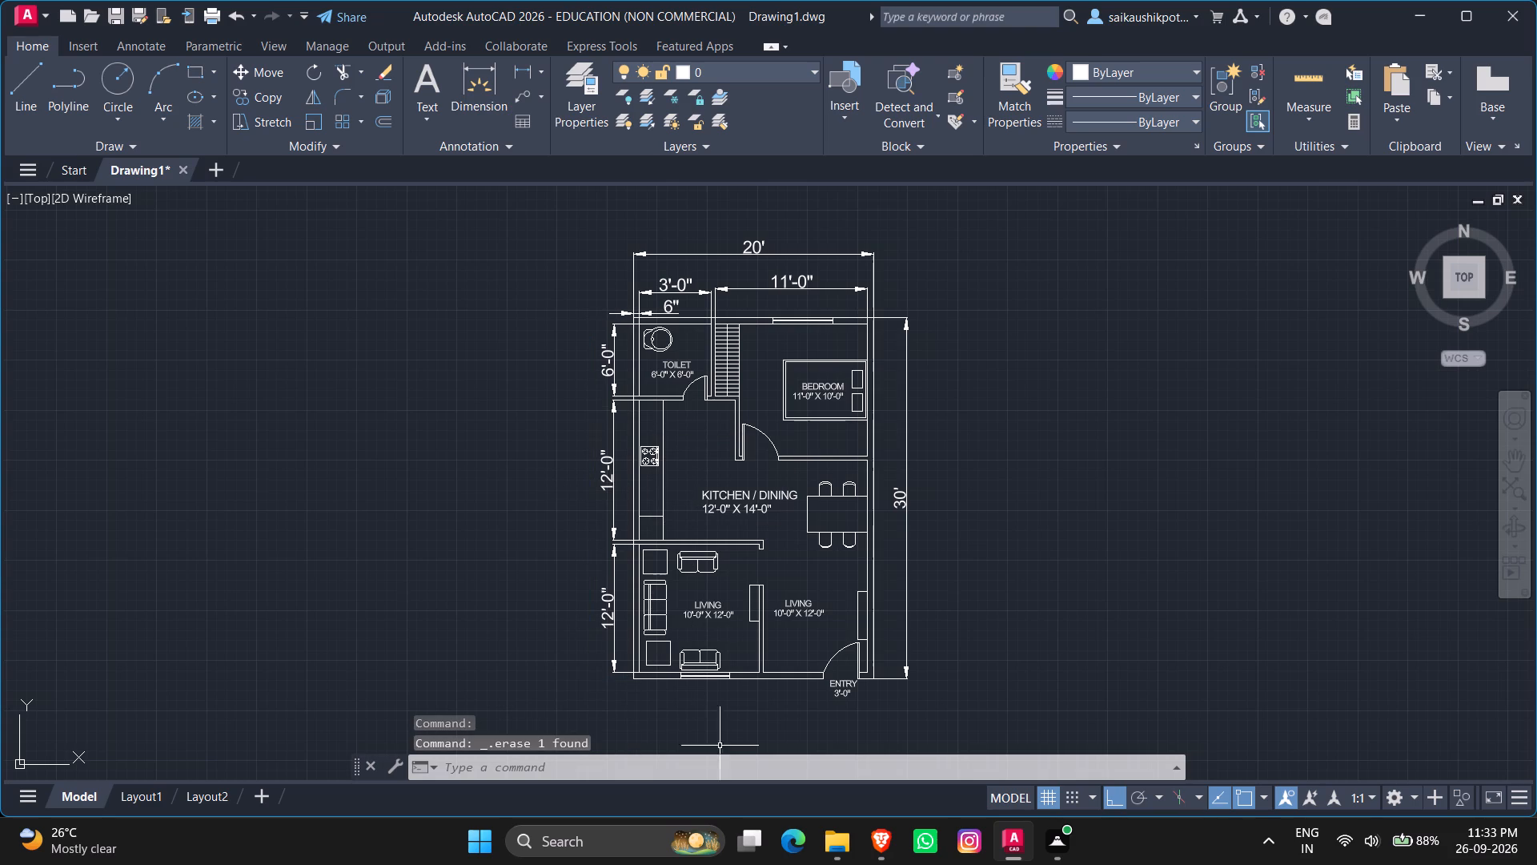
Add an overall 20' horizontal linear dimension between the south wall's outer corners, placed below the entry label.
middle_click_drag(786, 559, 809, 483)
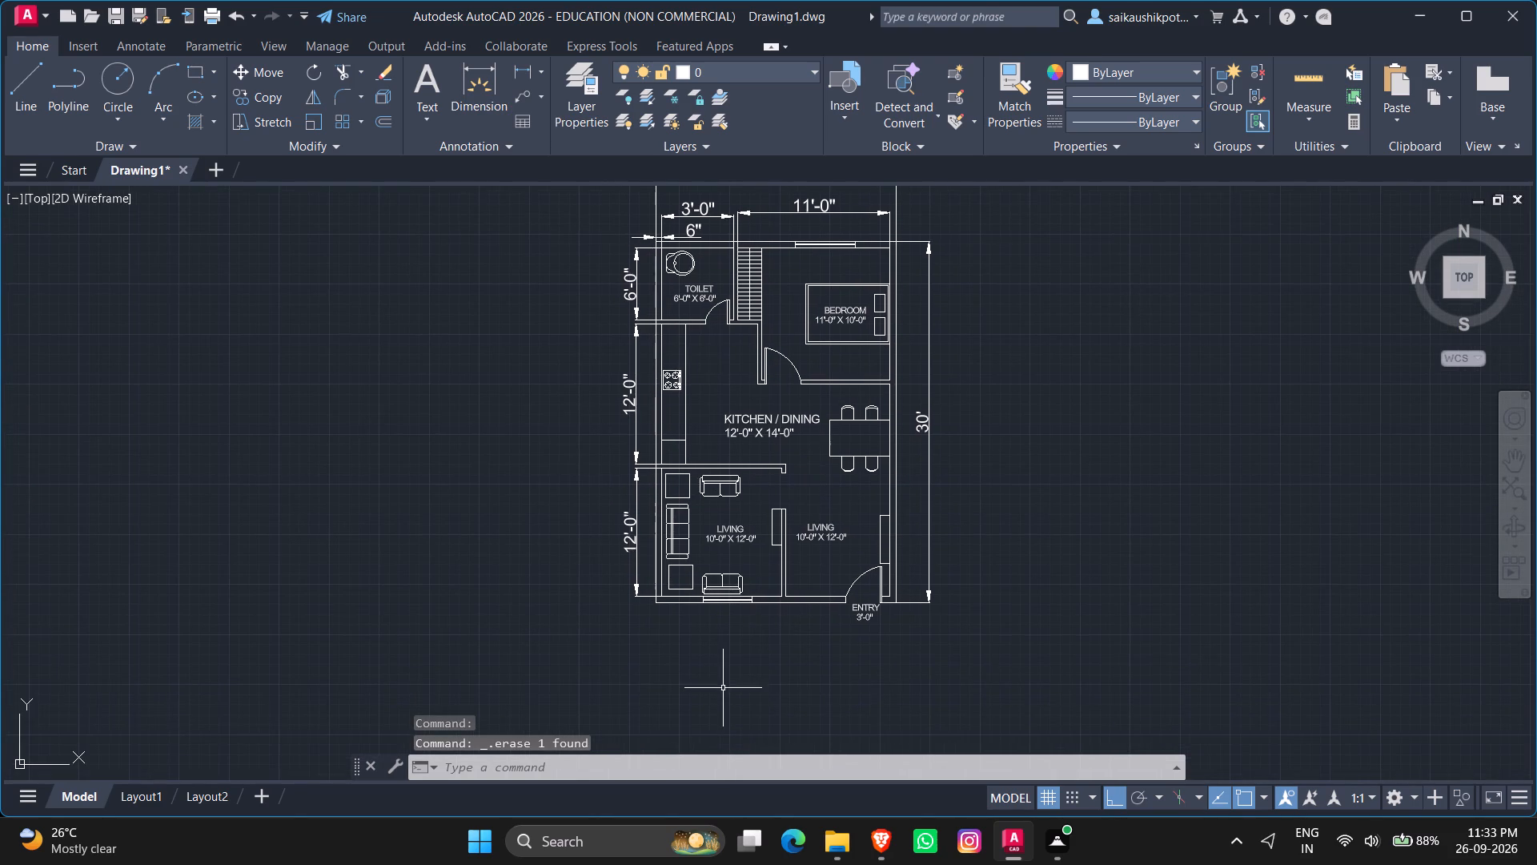
scroll(719, 687, "up", 2)
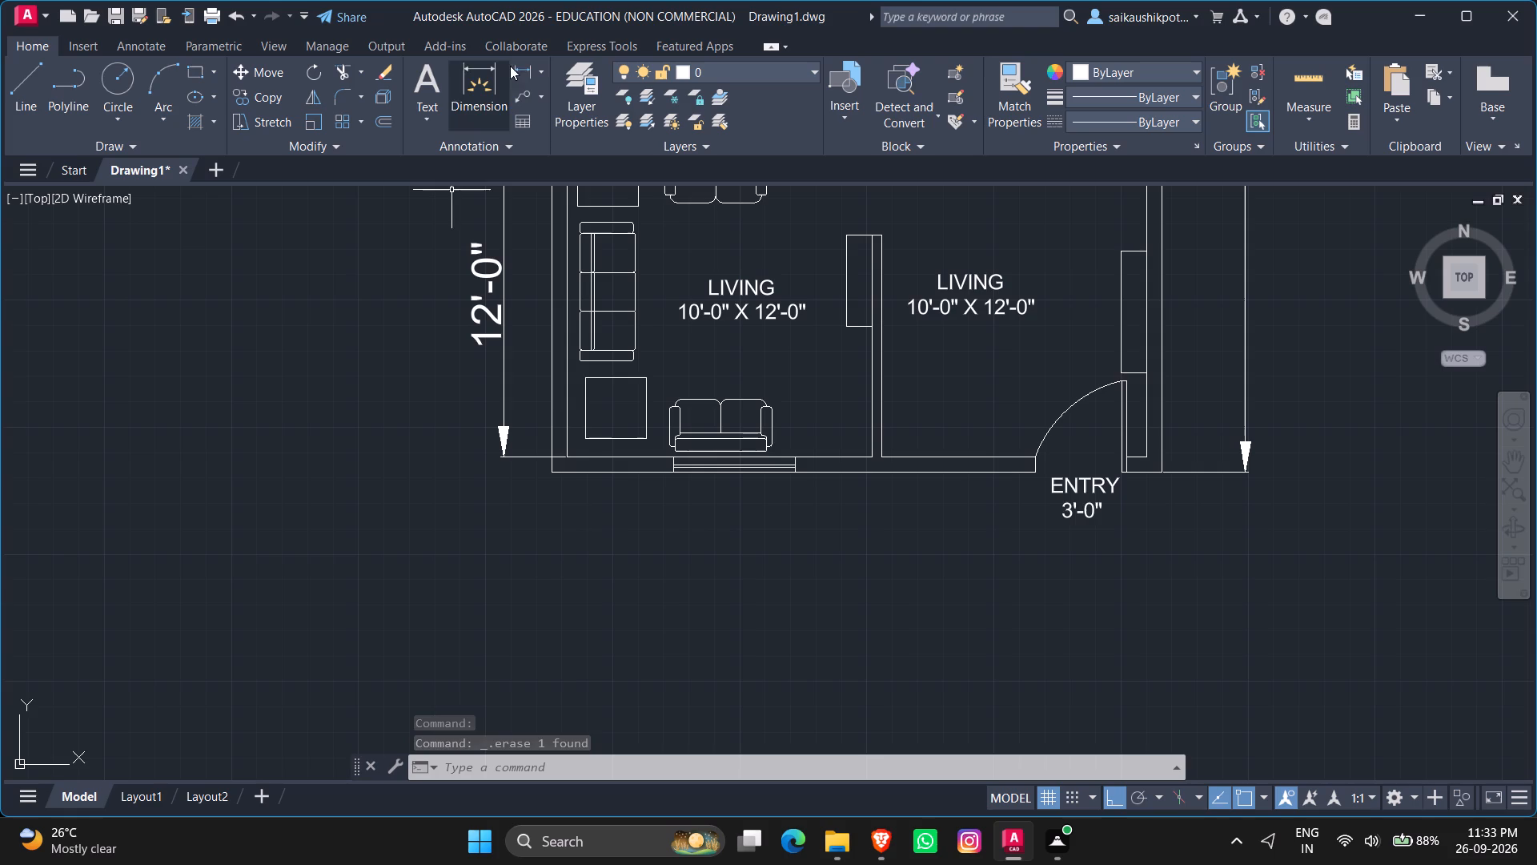
left_click(517, 67)
left_click(552, 473)
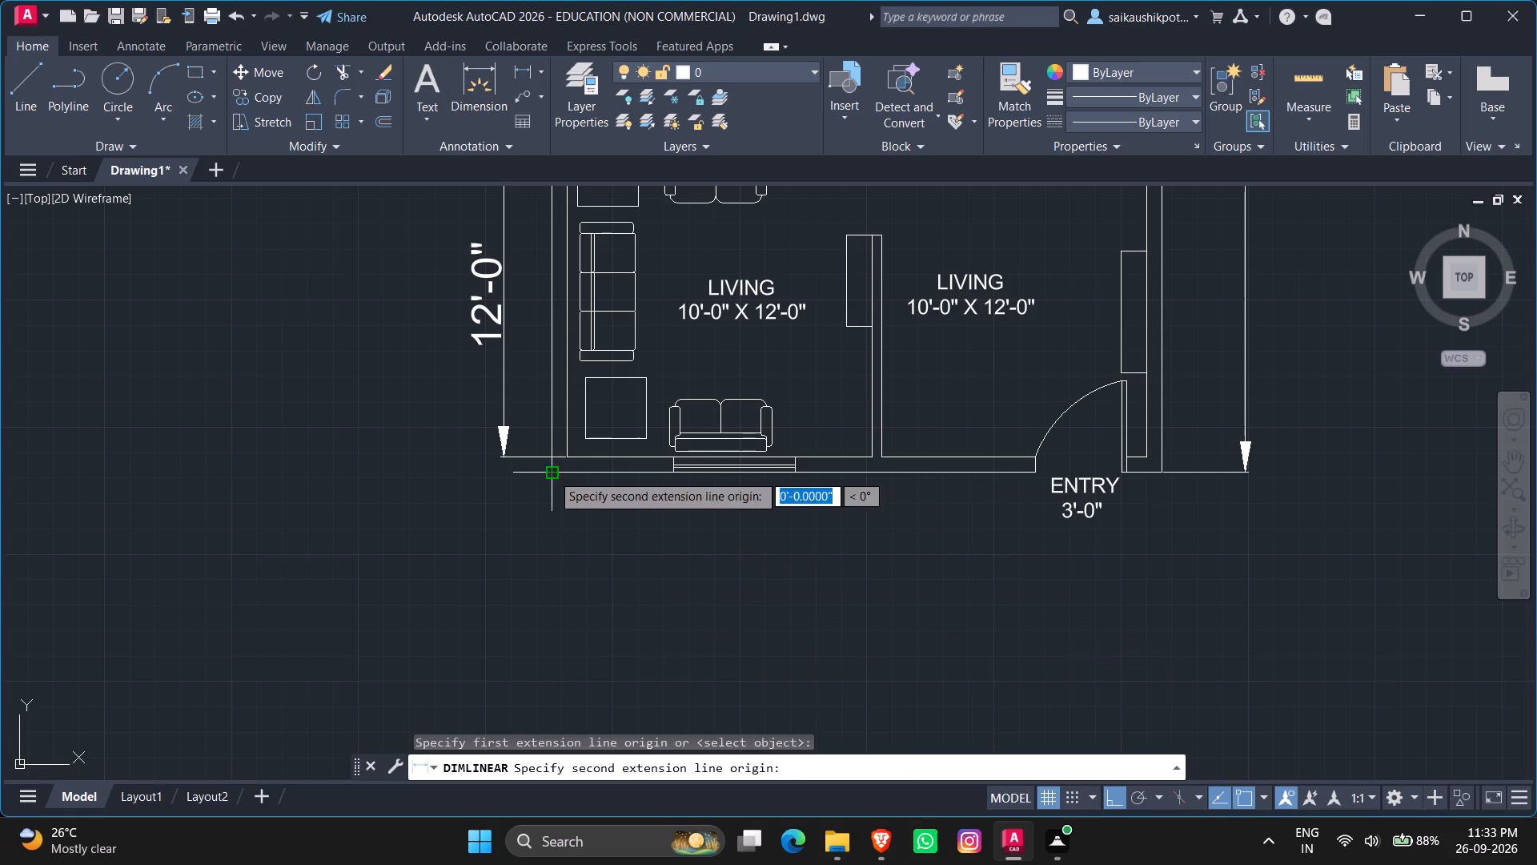
left_click(1164, 475)
left_click(1180, 560)
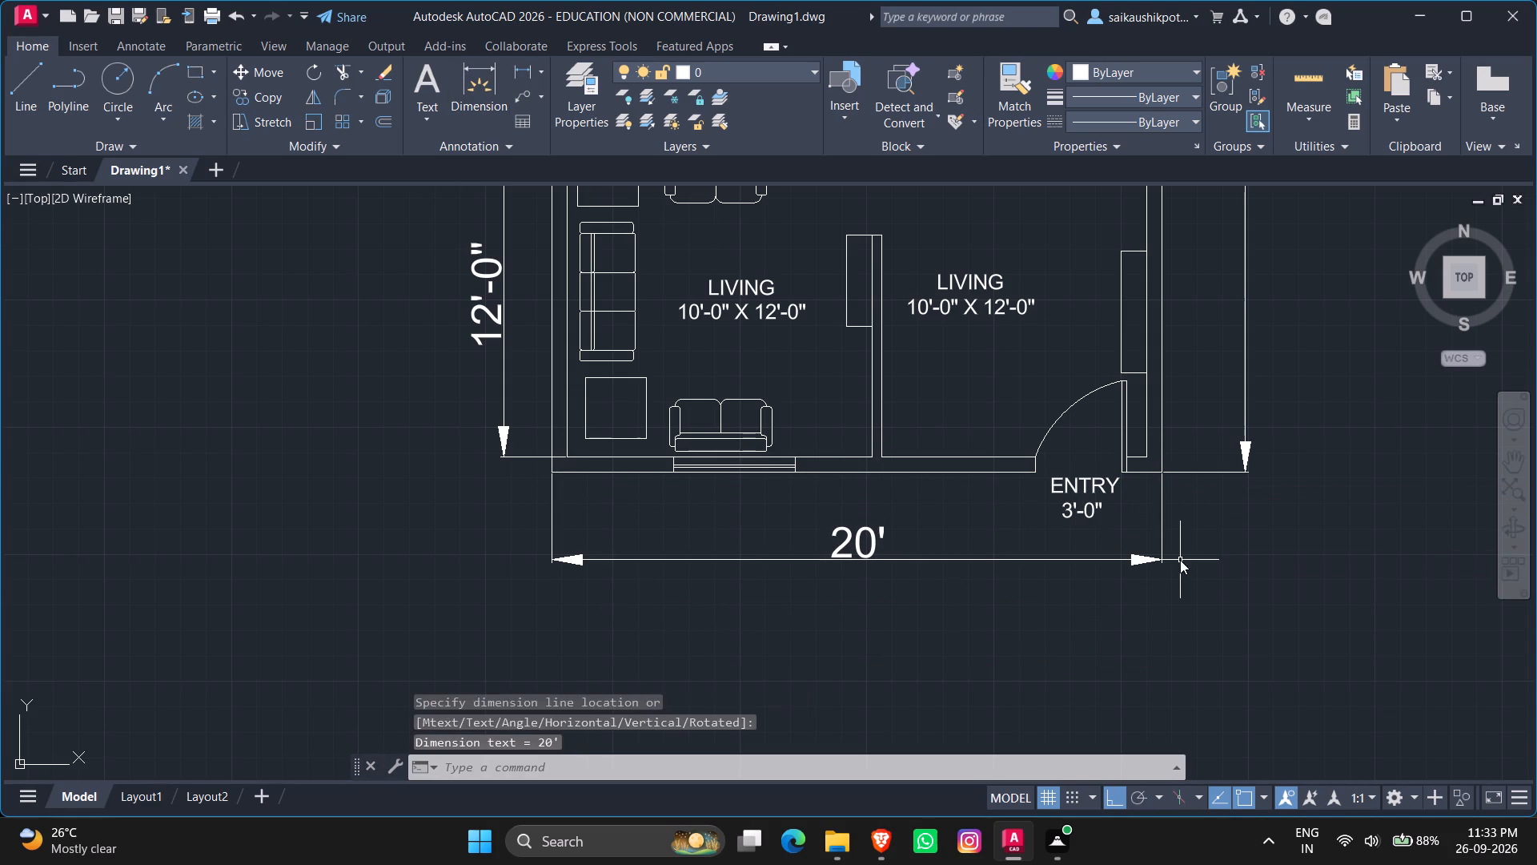
key("Escape")
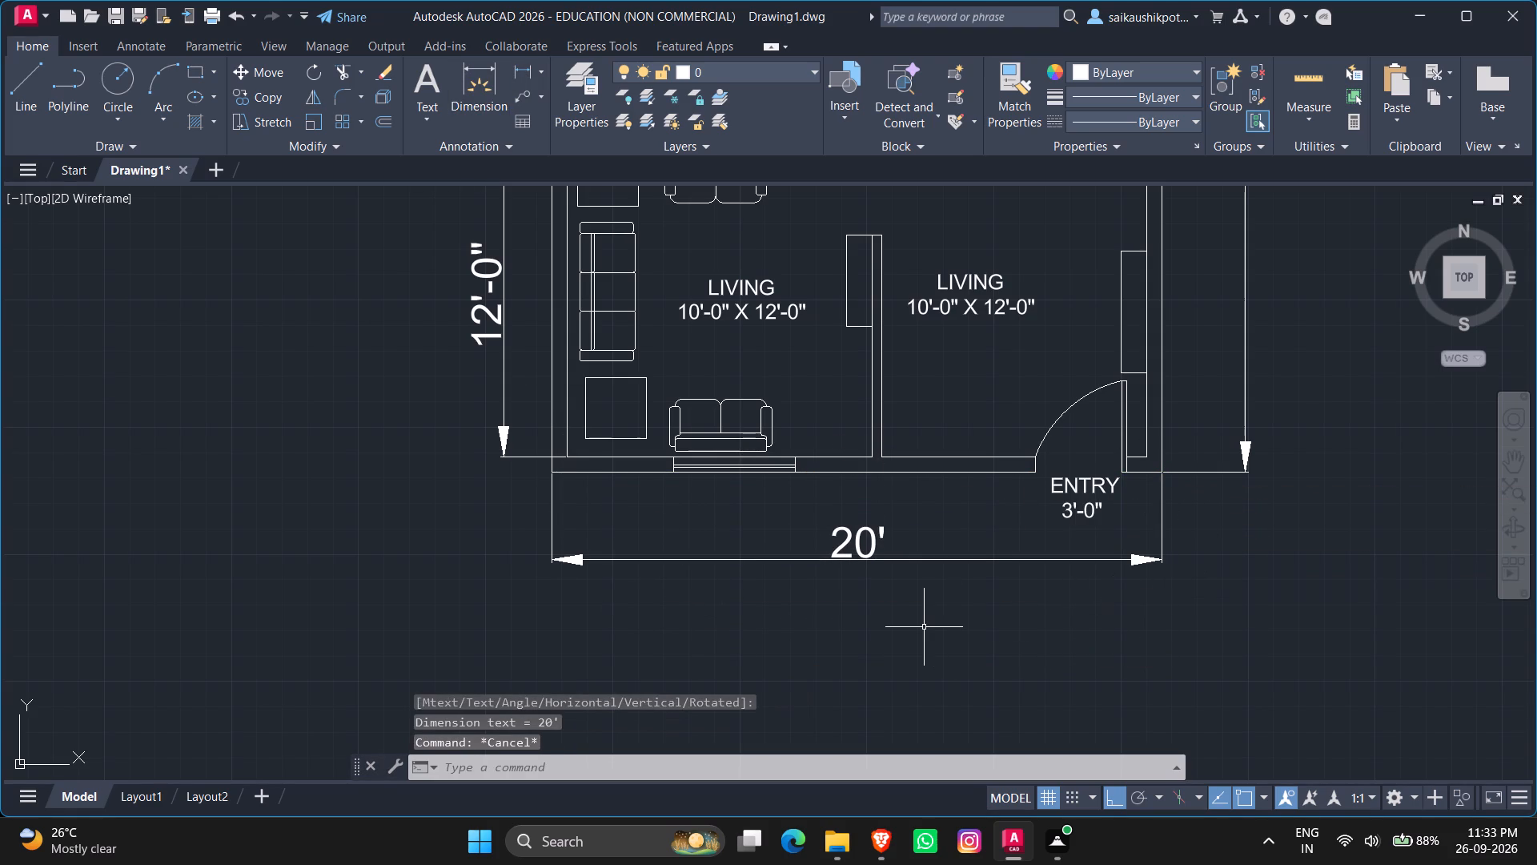
Set the lineweight of the entire floor plan, including its dimensions and labels, to 0.15 mm.
scroll(919, 625, "down", 3)
left_click(629, 219)
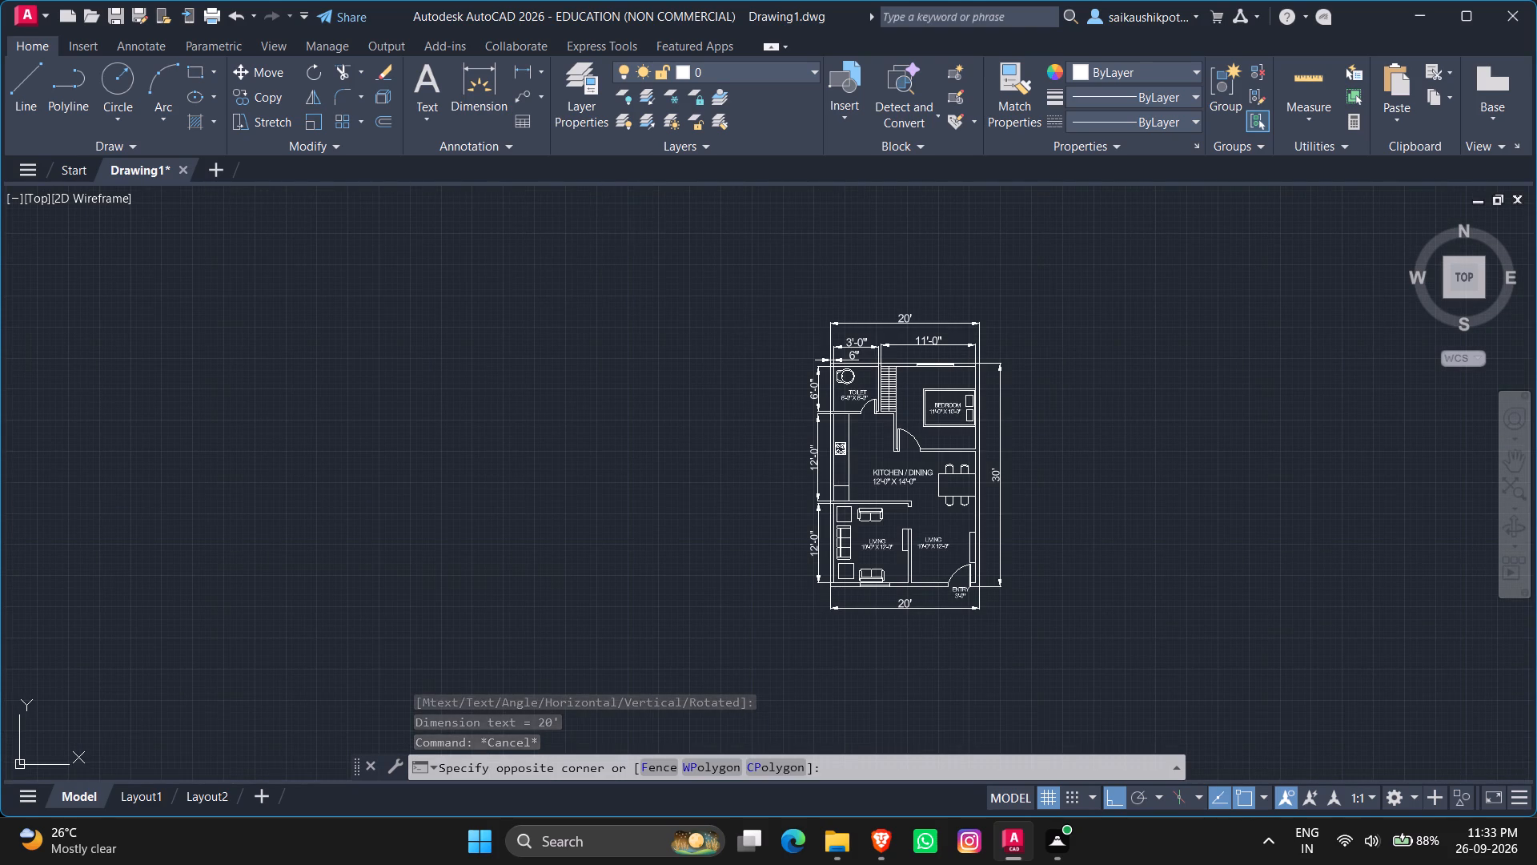
left_click(1122, 698)
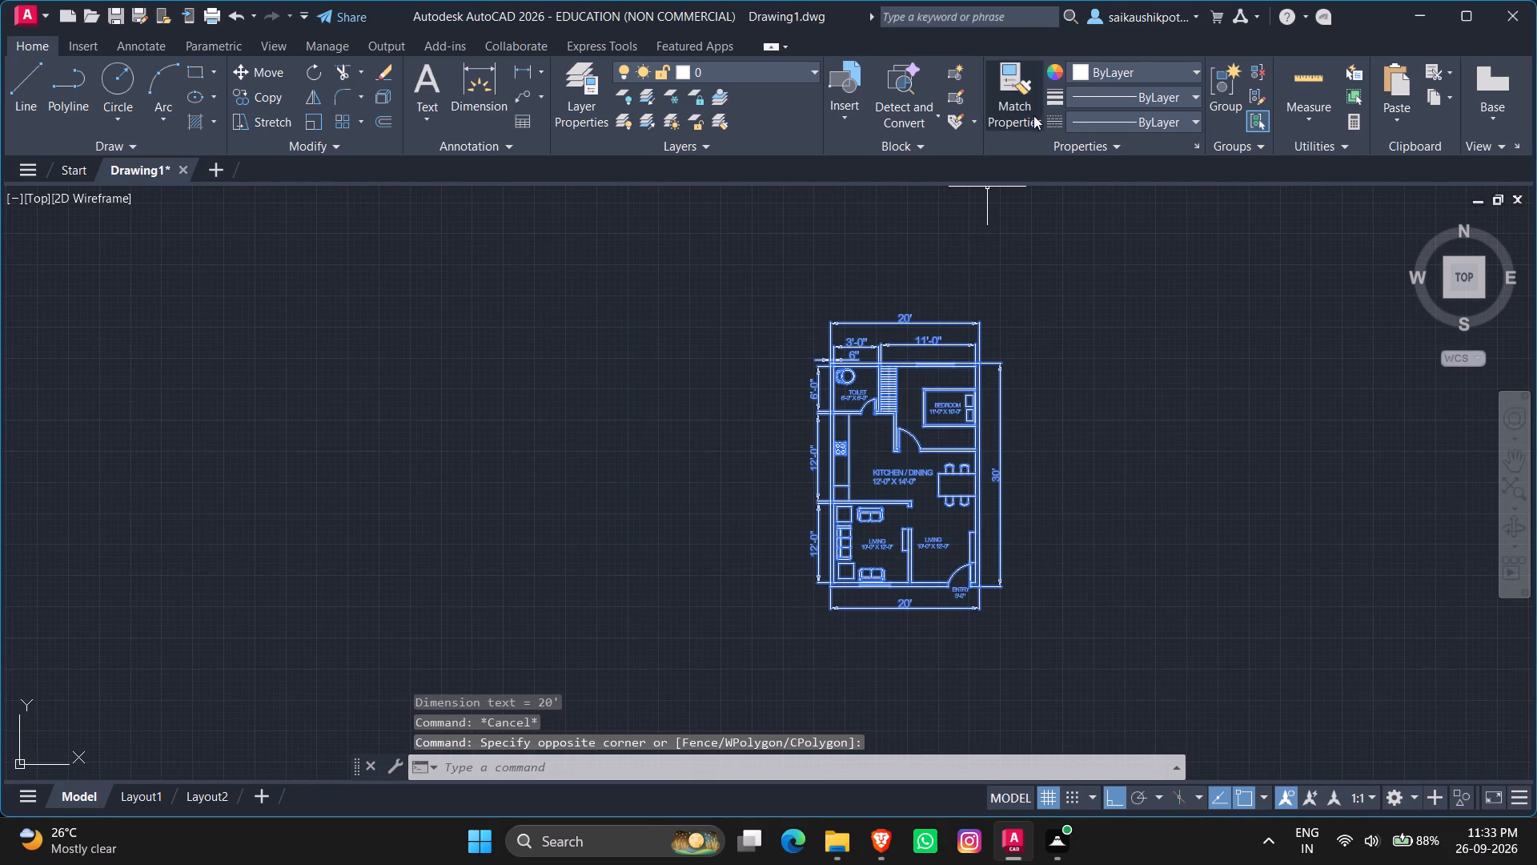
left_click(1106, 99)
left_click(1157, 285)
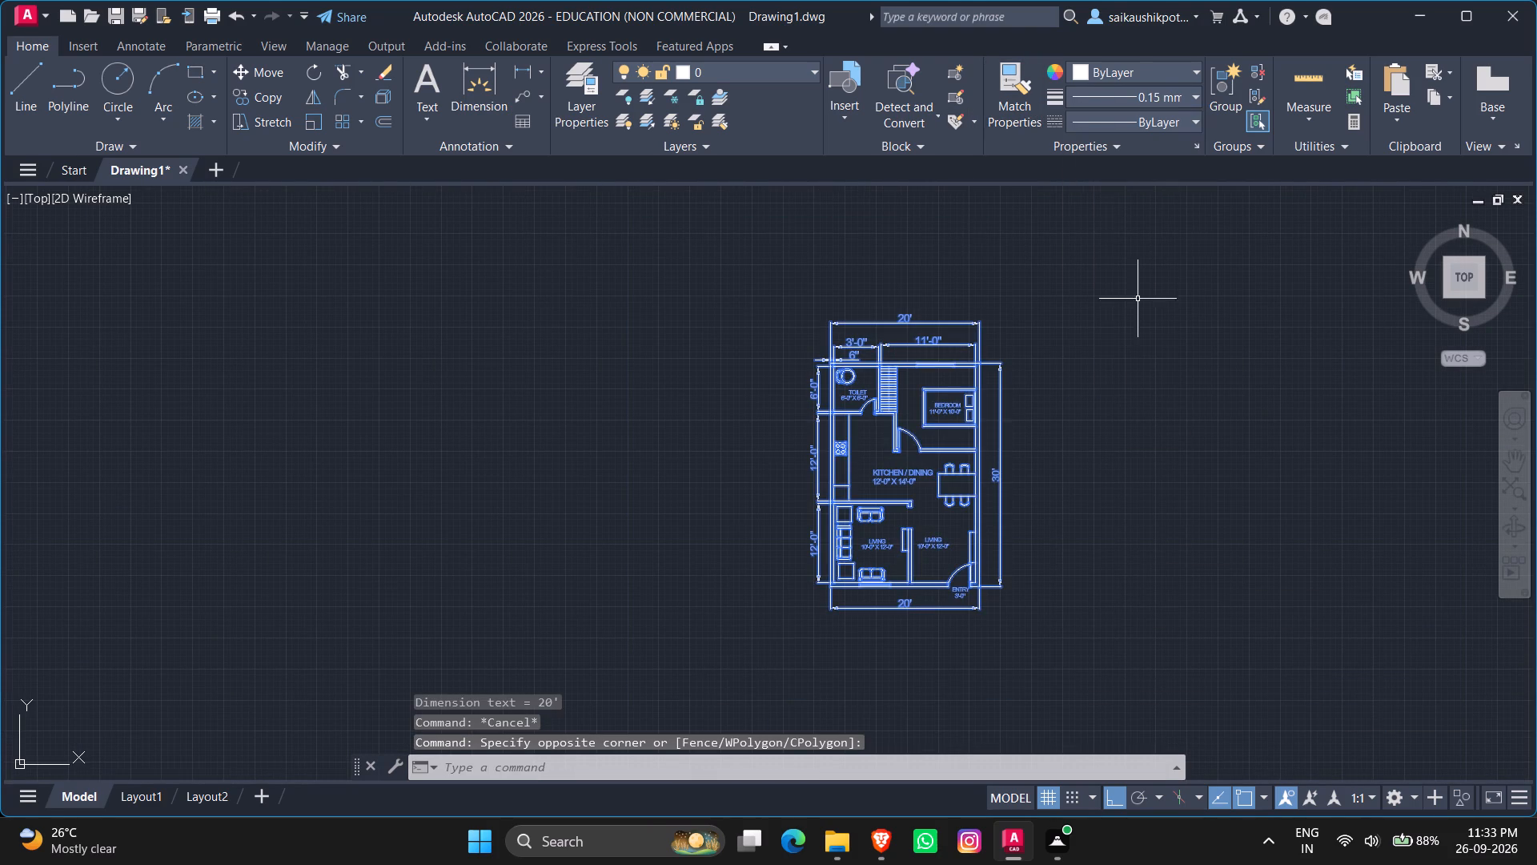
key("Escape")
key("Escape")
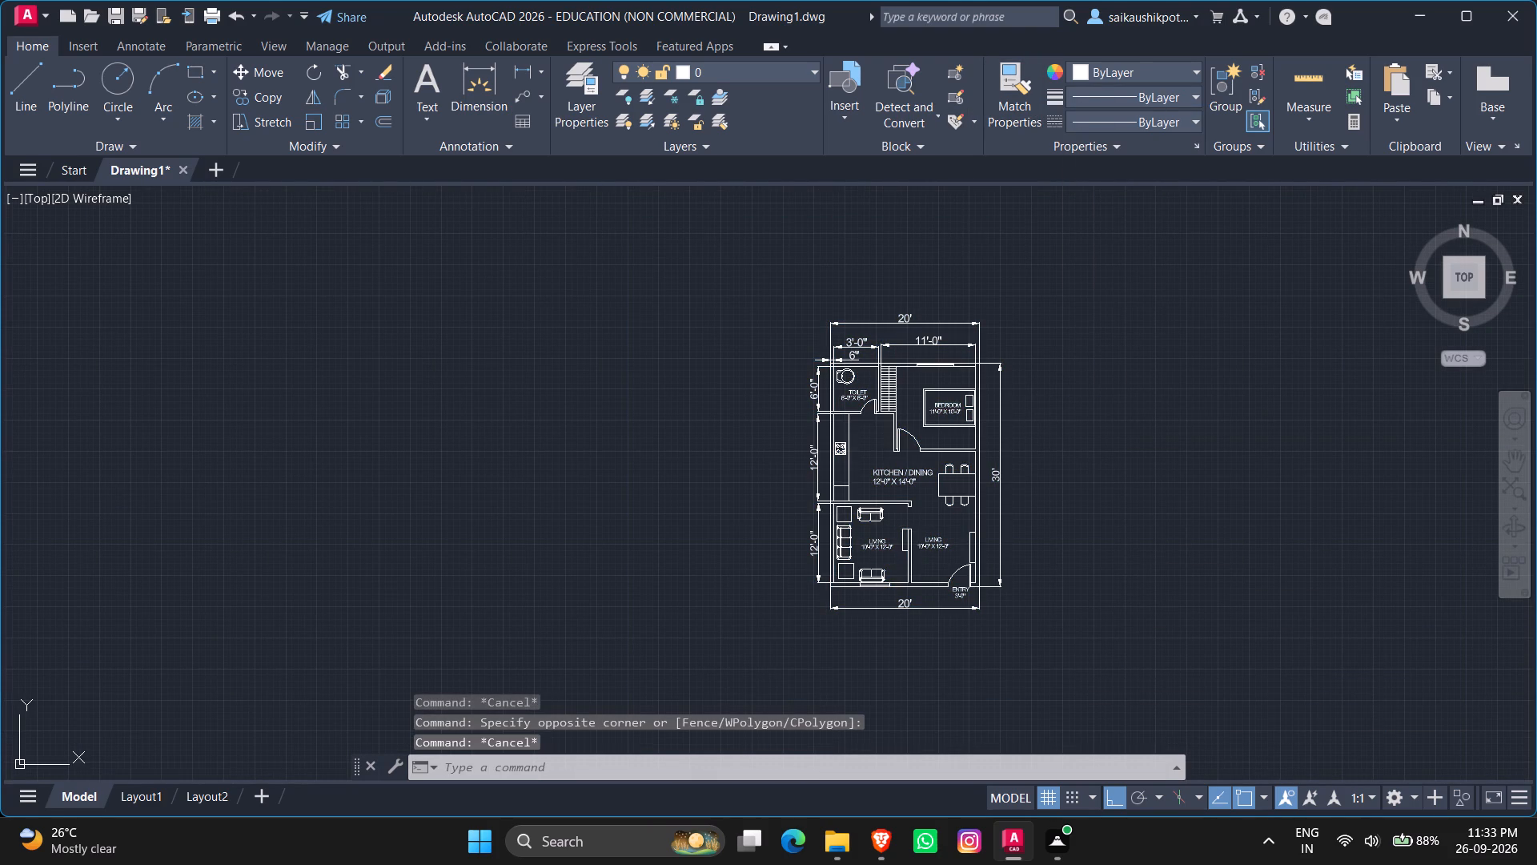
Hatch the west outer wall and its connected north, toilet and kitchen walls with a solid fill in colour 99,100,102.
type("HATCH")
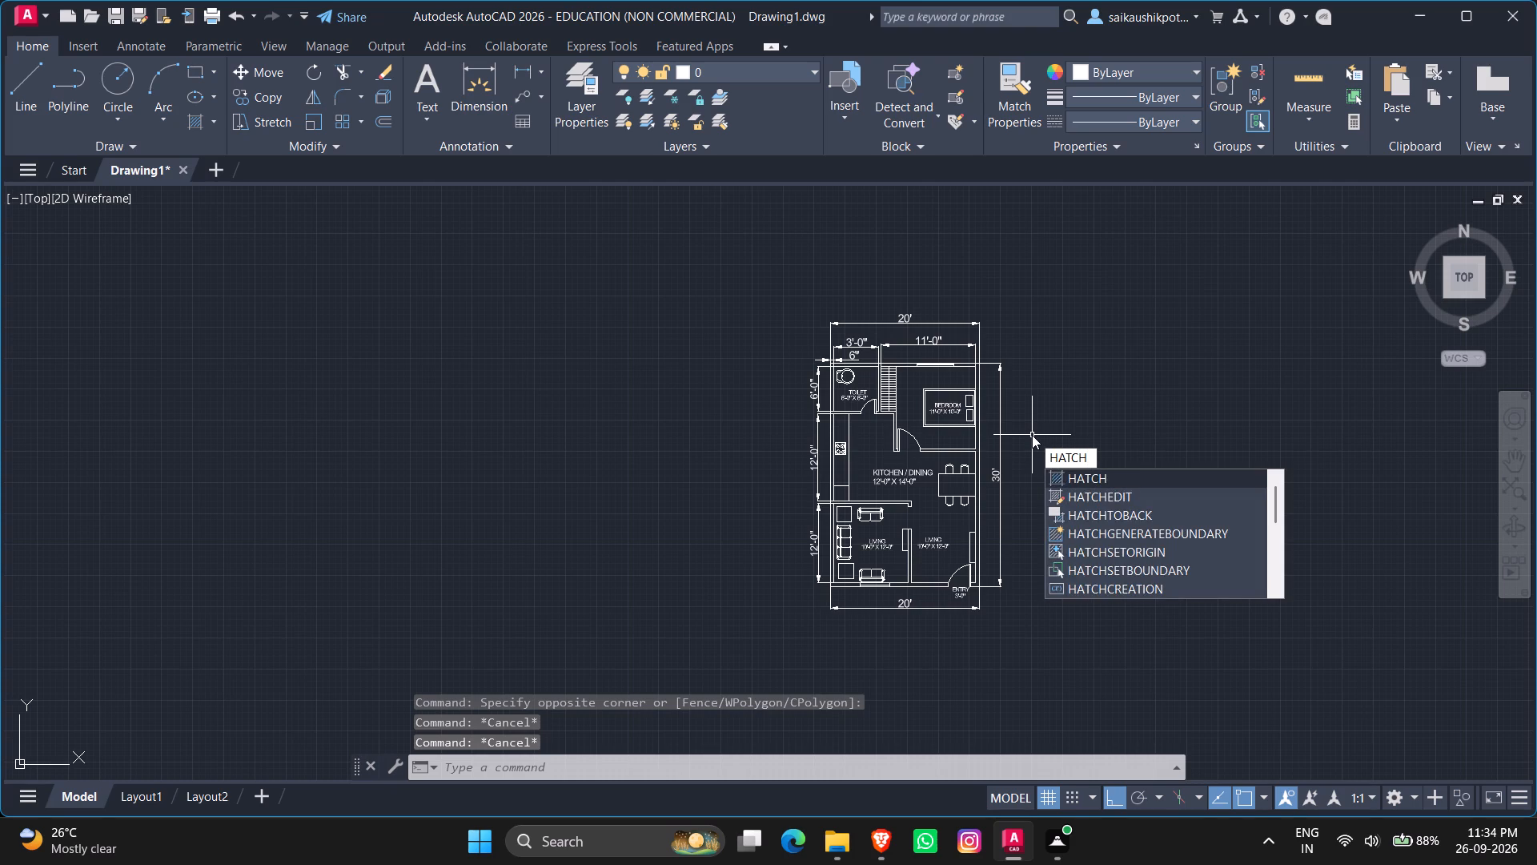
key("Return")
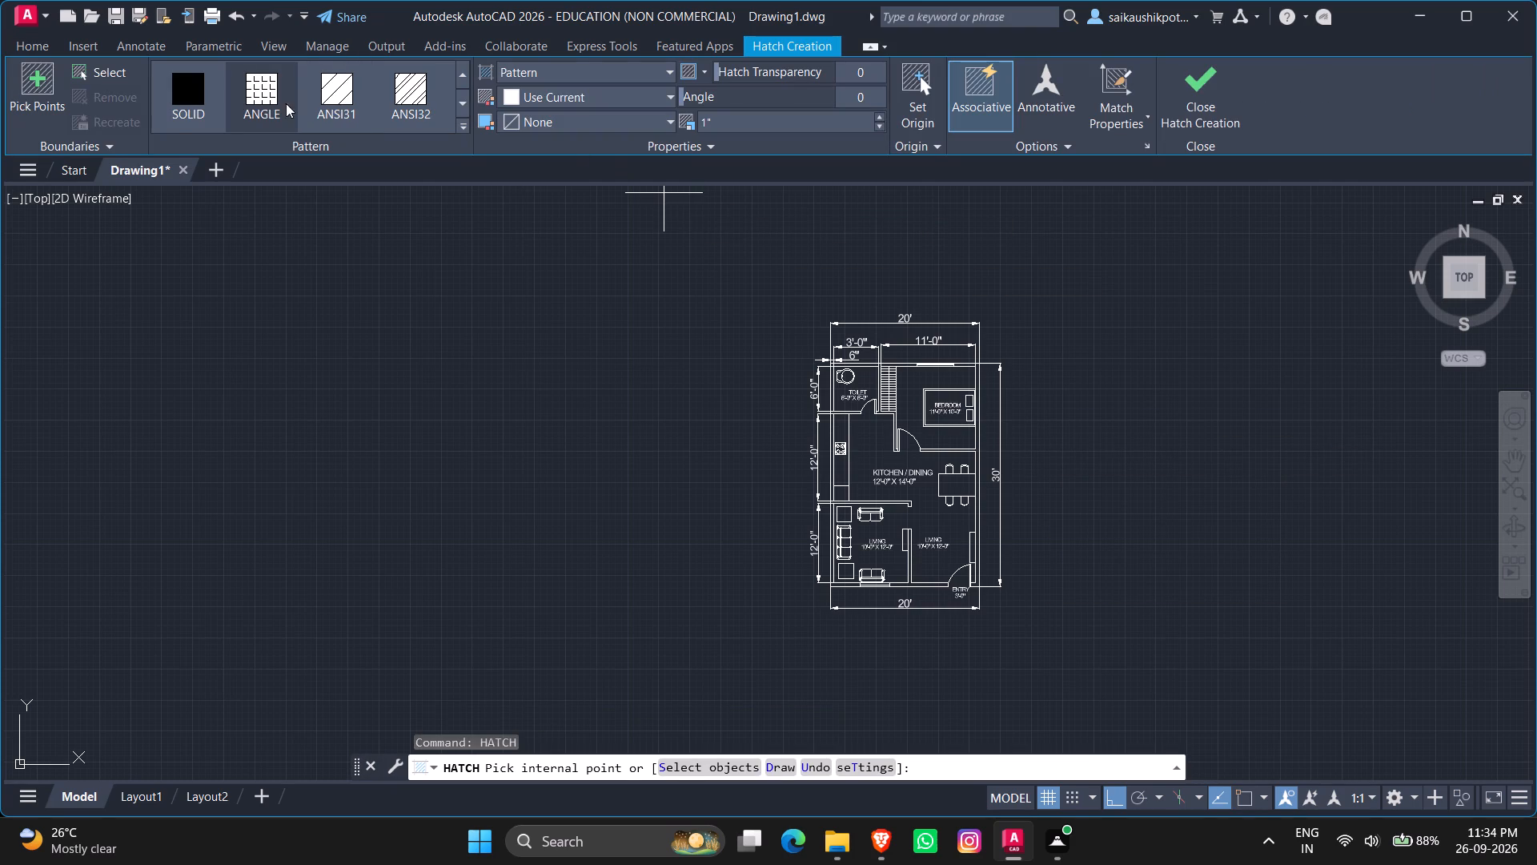
left_click(201, 108)
left_click(633, 99)
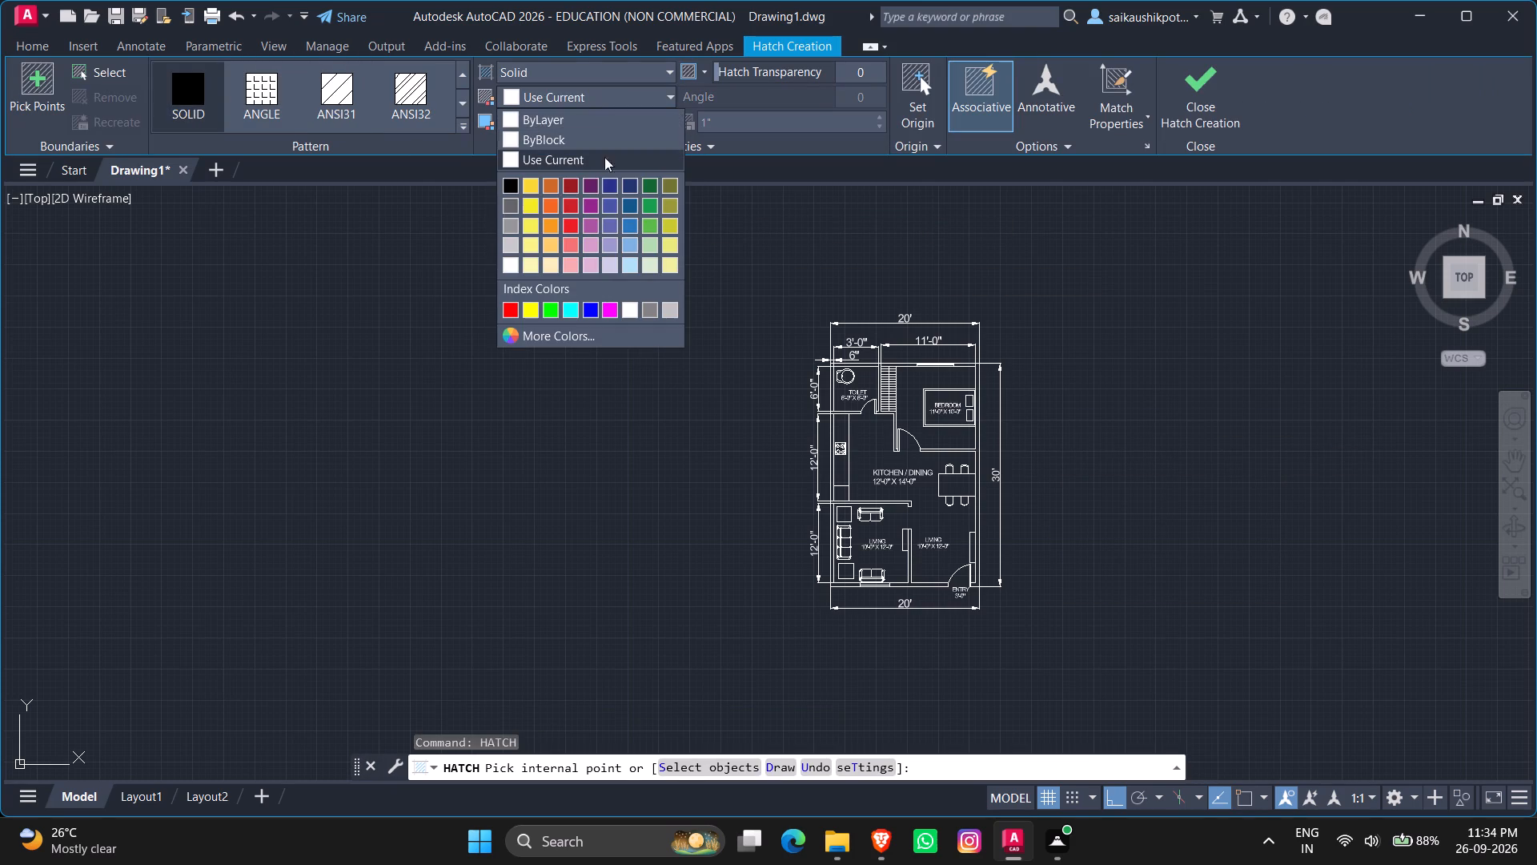
left_click(512, 205)
scroll(921, 330, "up", 3)
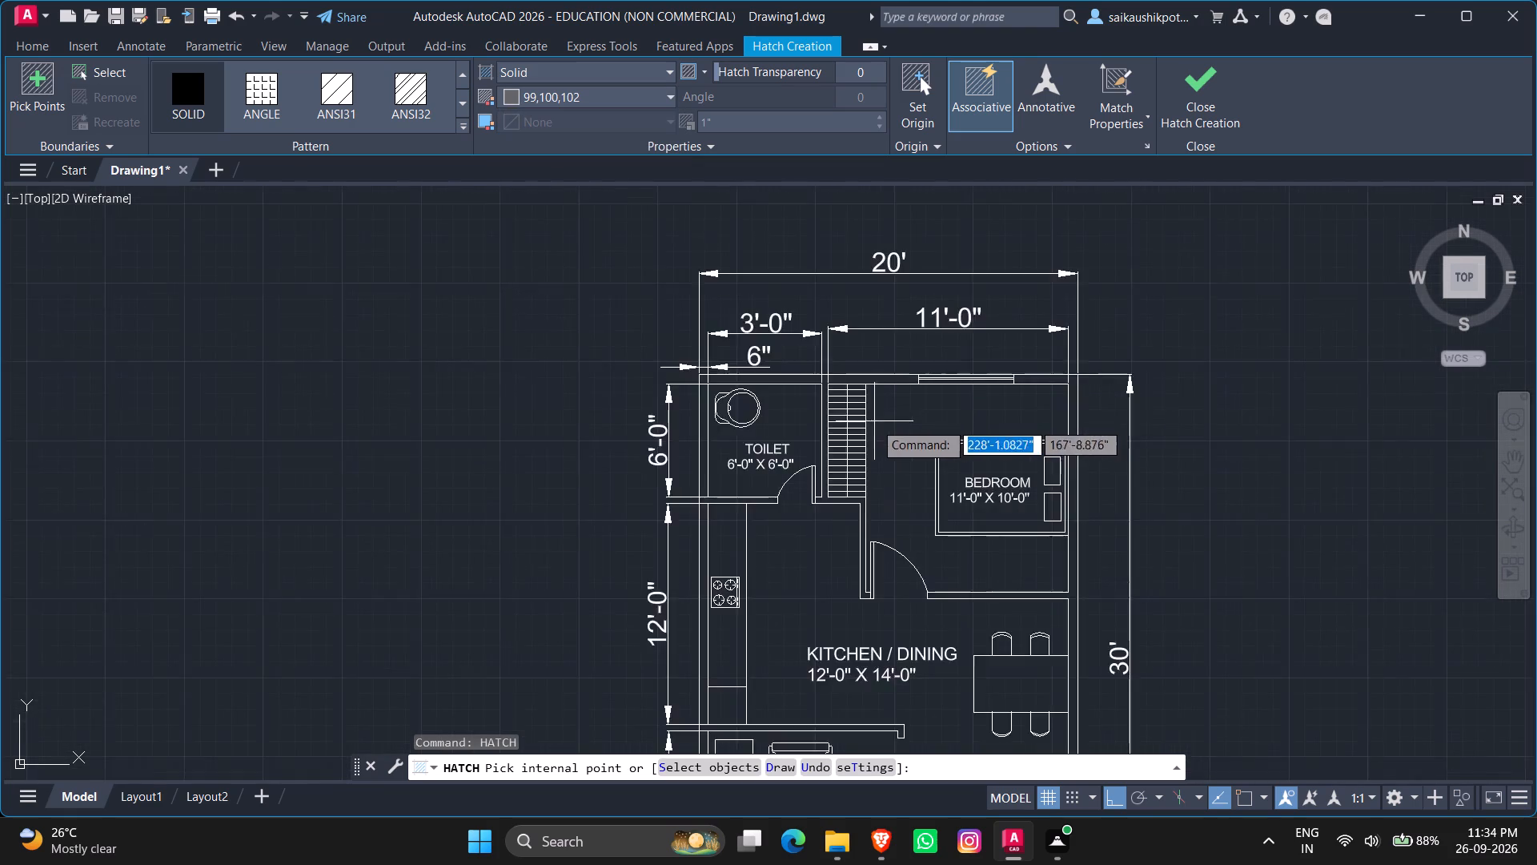
scroll(872, 424, "up", 2)
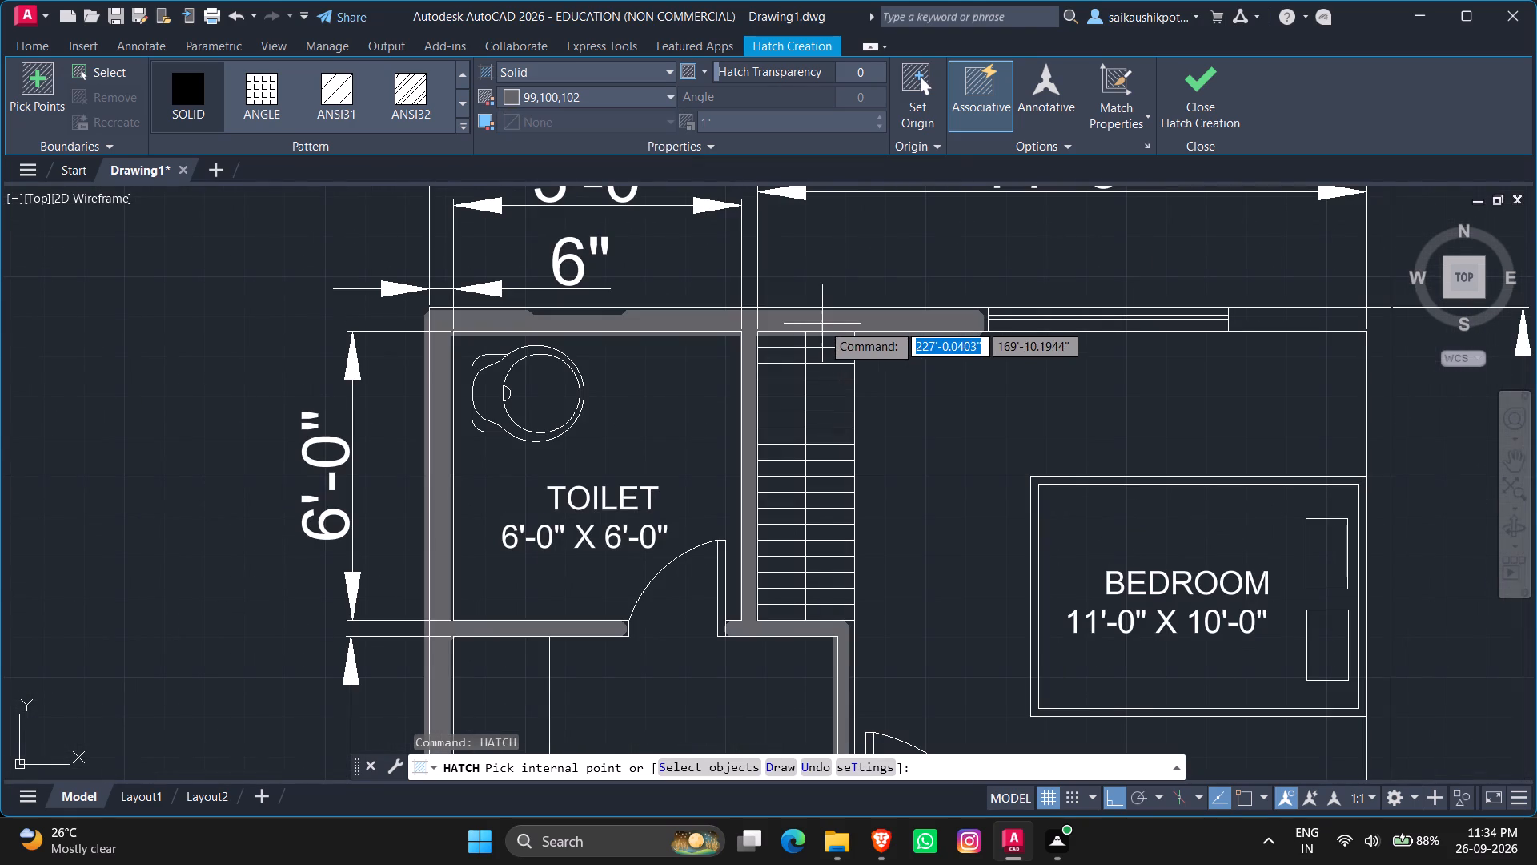
left_click(822, 324)
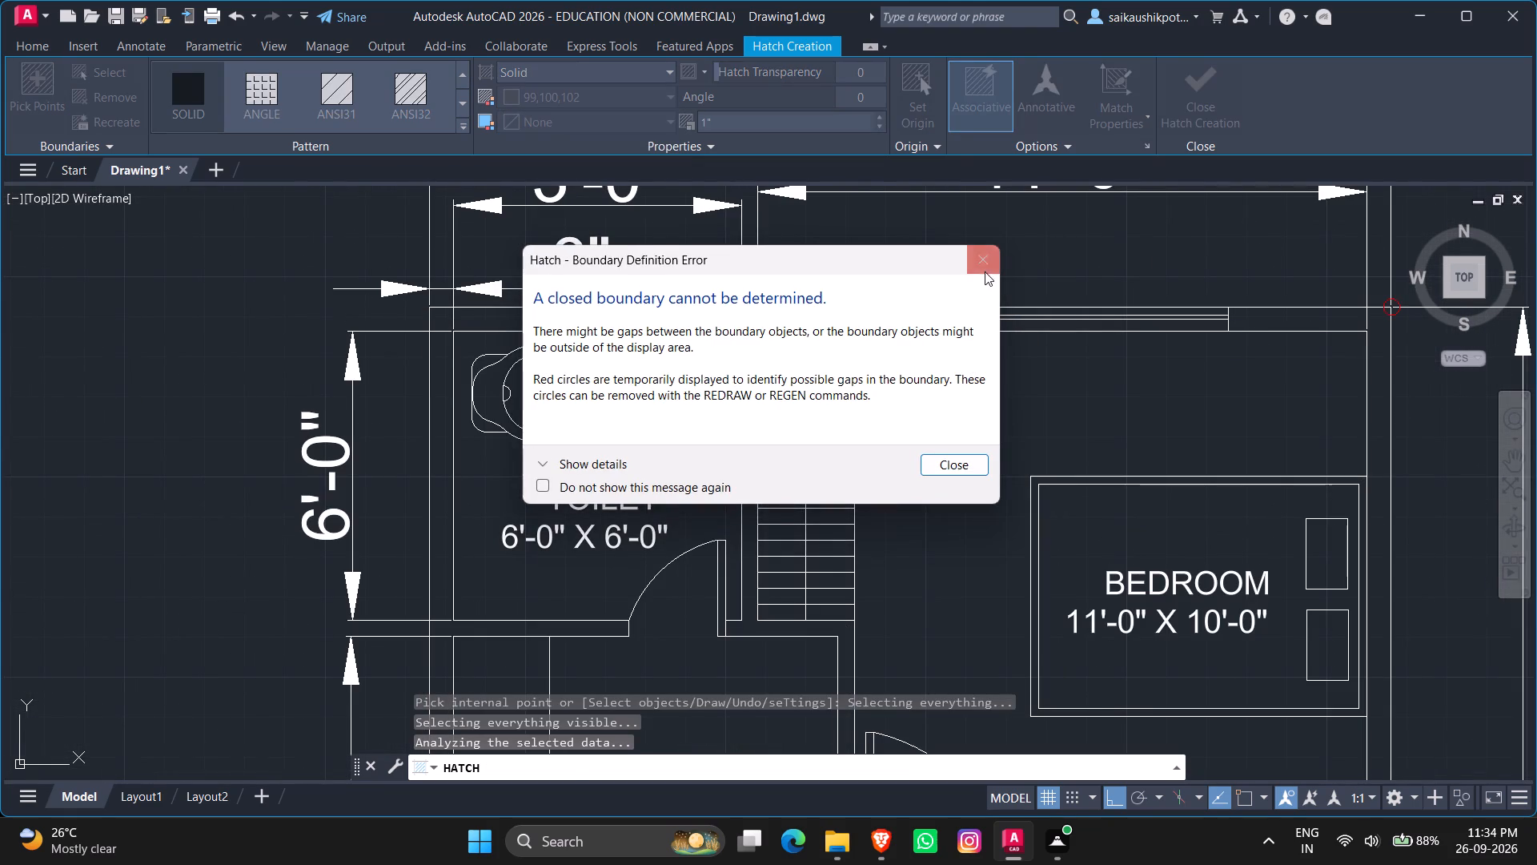
left_click(985, 271)
scroll(965, 373, "down", 2)
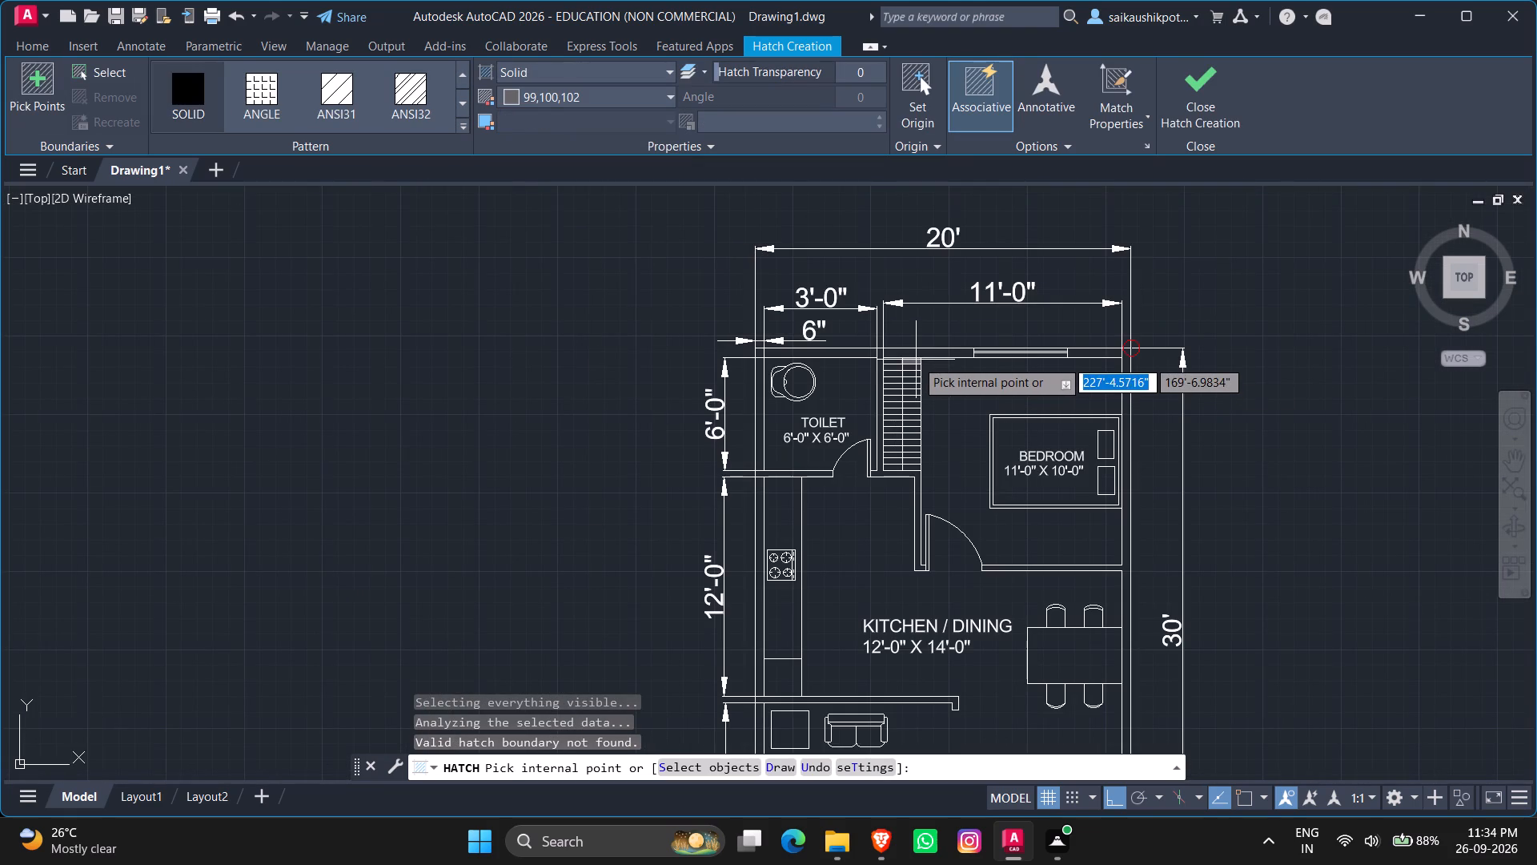
scroll(857, 353, "up", 1)
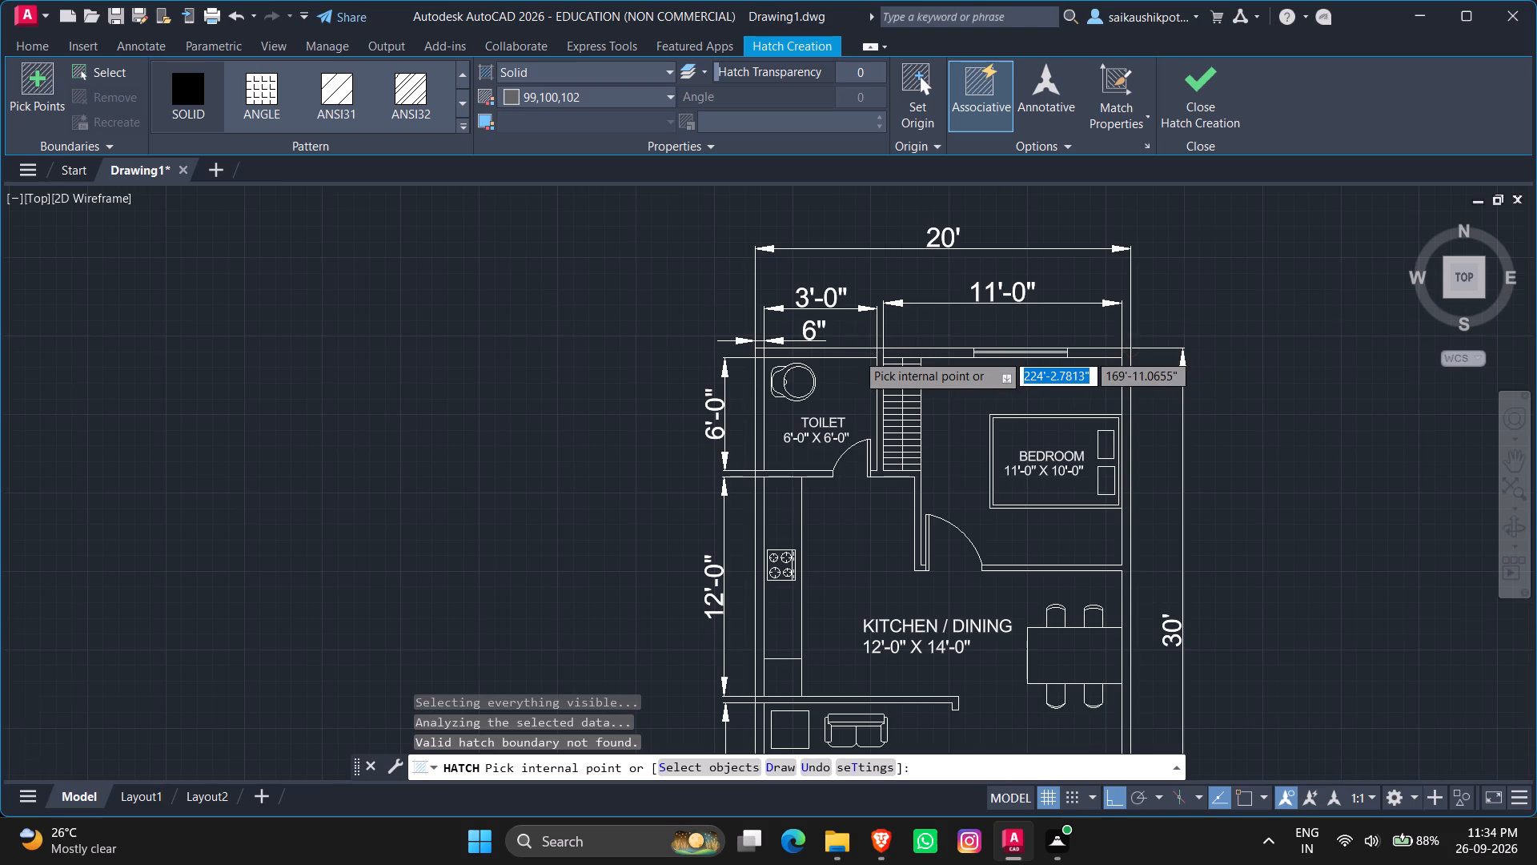
scroll(857, 353, "up", 1)
scroll(857, 353, "down", 4)
scroll(857, 353, "up", 2)
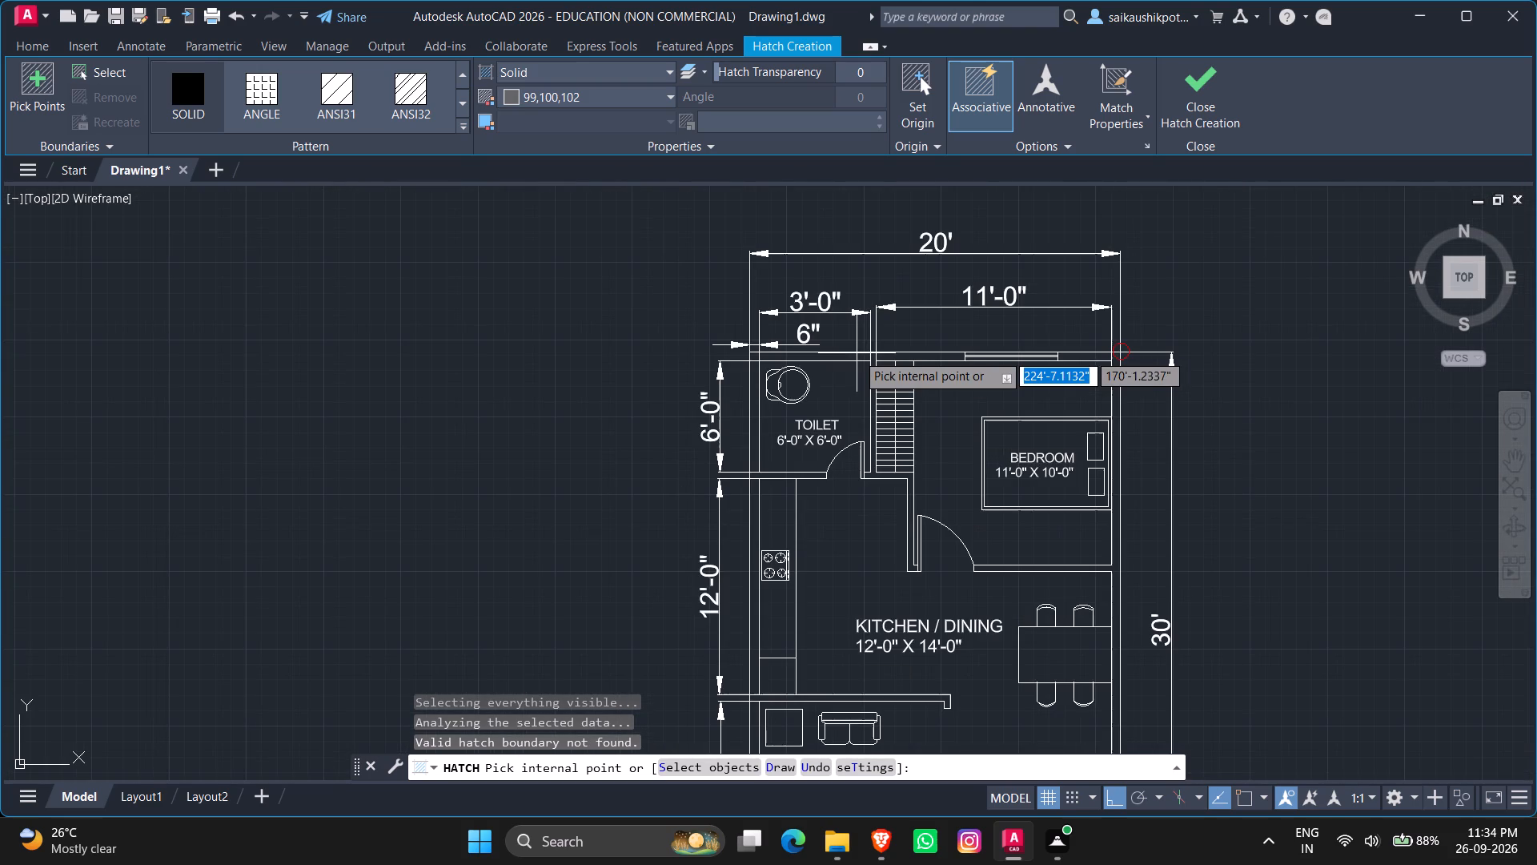
left_click(857, 357)
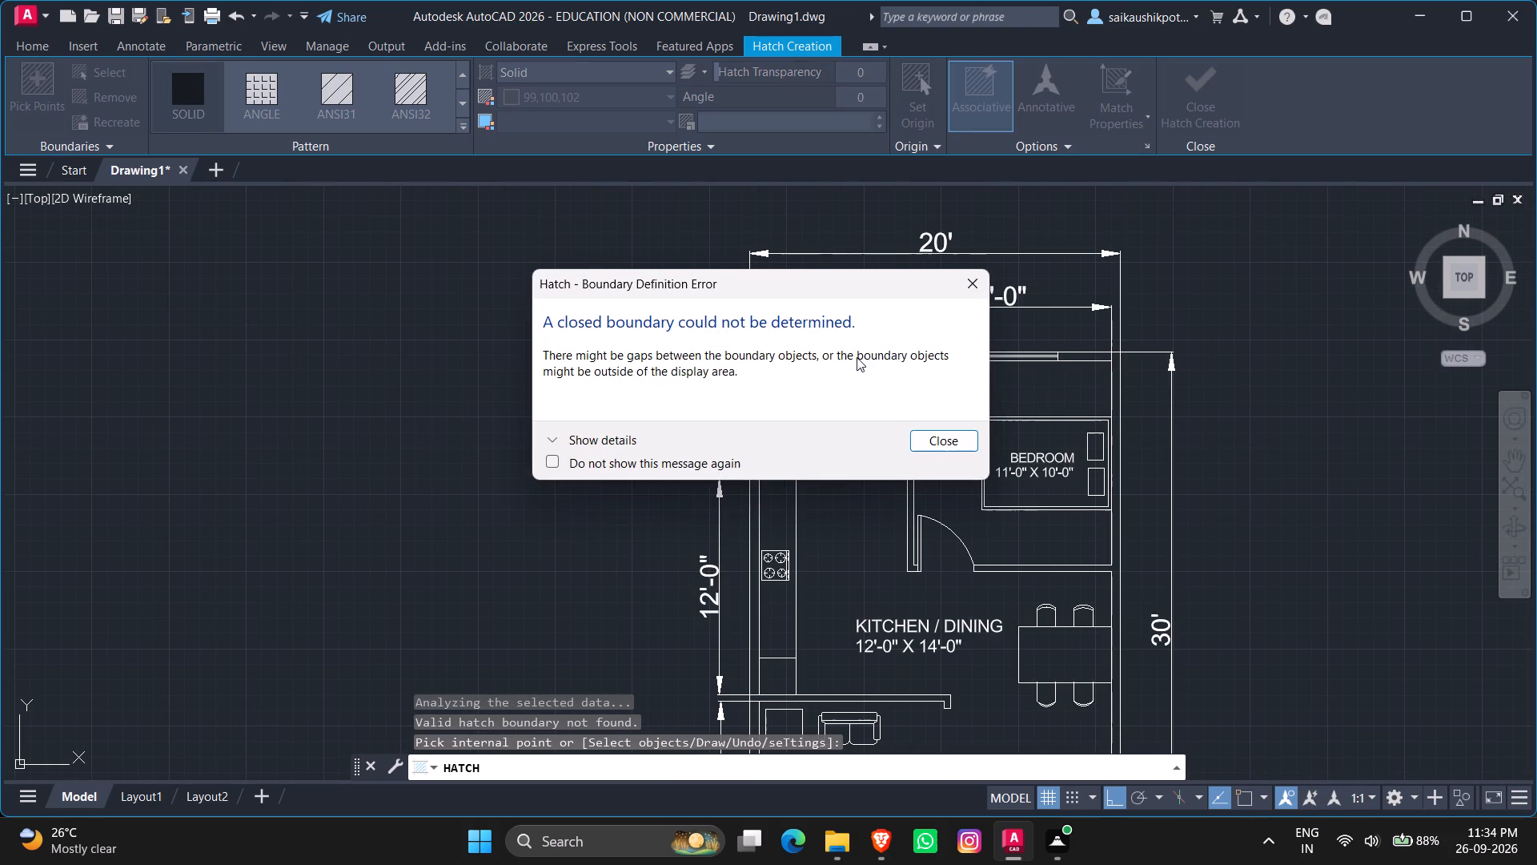
left_click(973, 284)
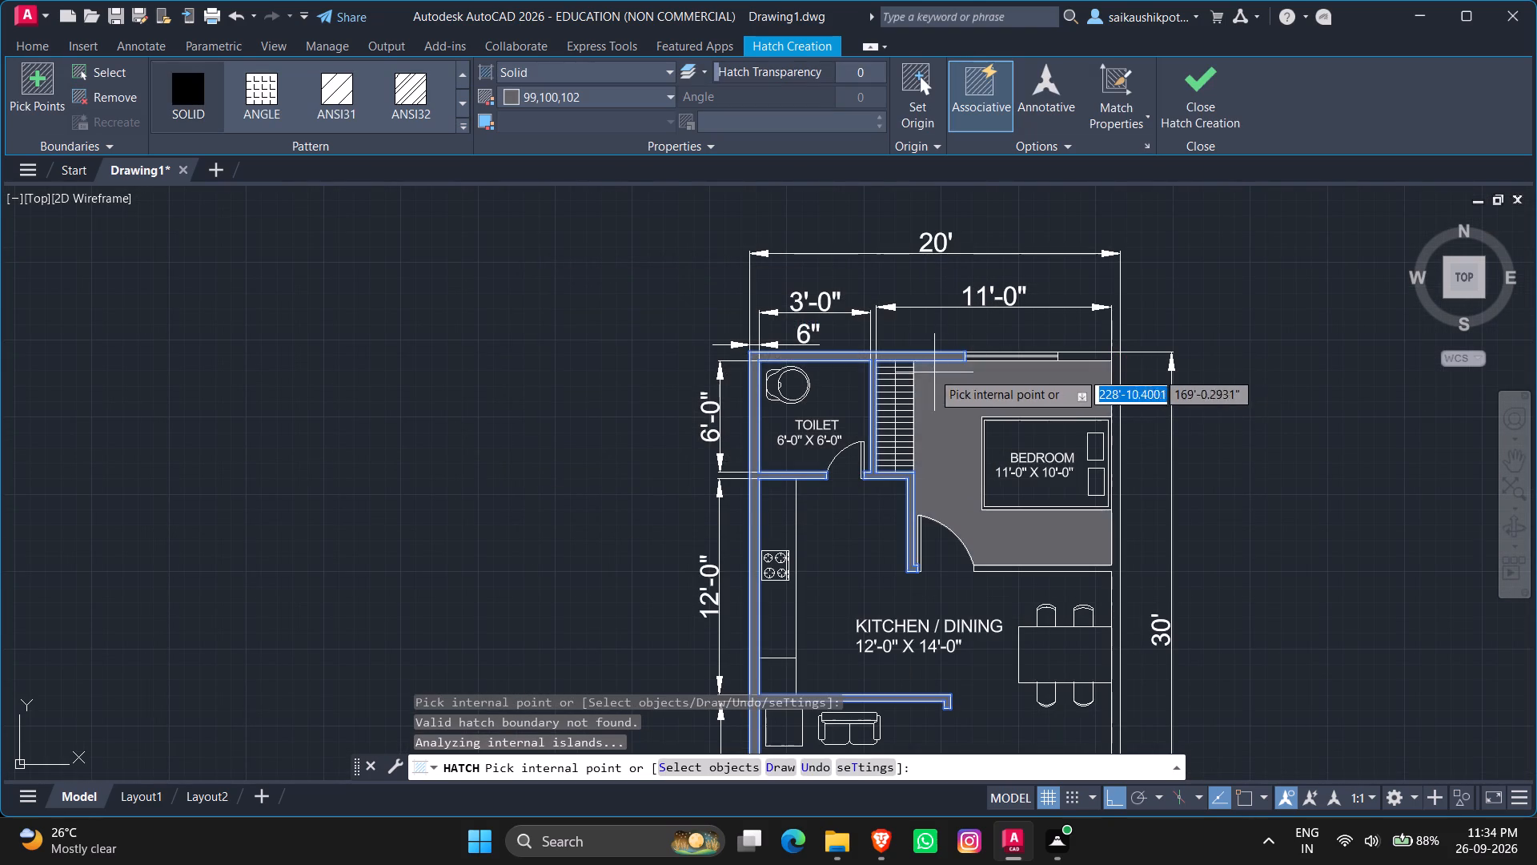
Extend the solid hatch to the east outer wall, the north wall east of the bedroom window and the bedroom's south wall.
scroll(917, 364, "down", 2)
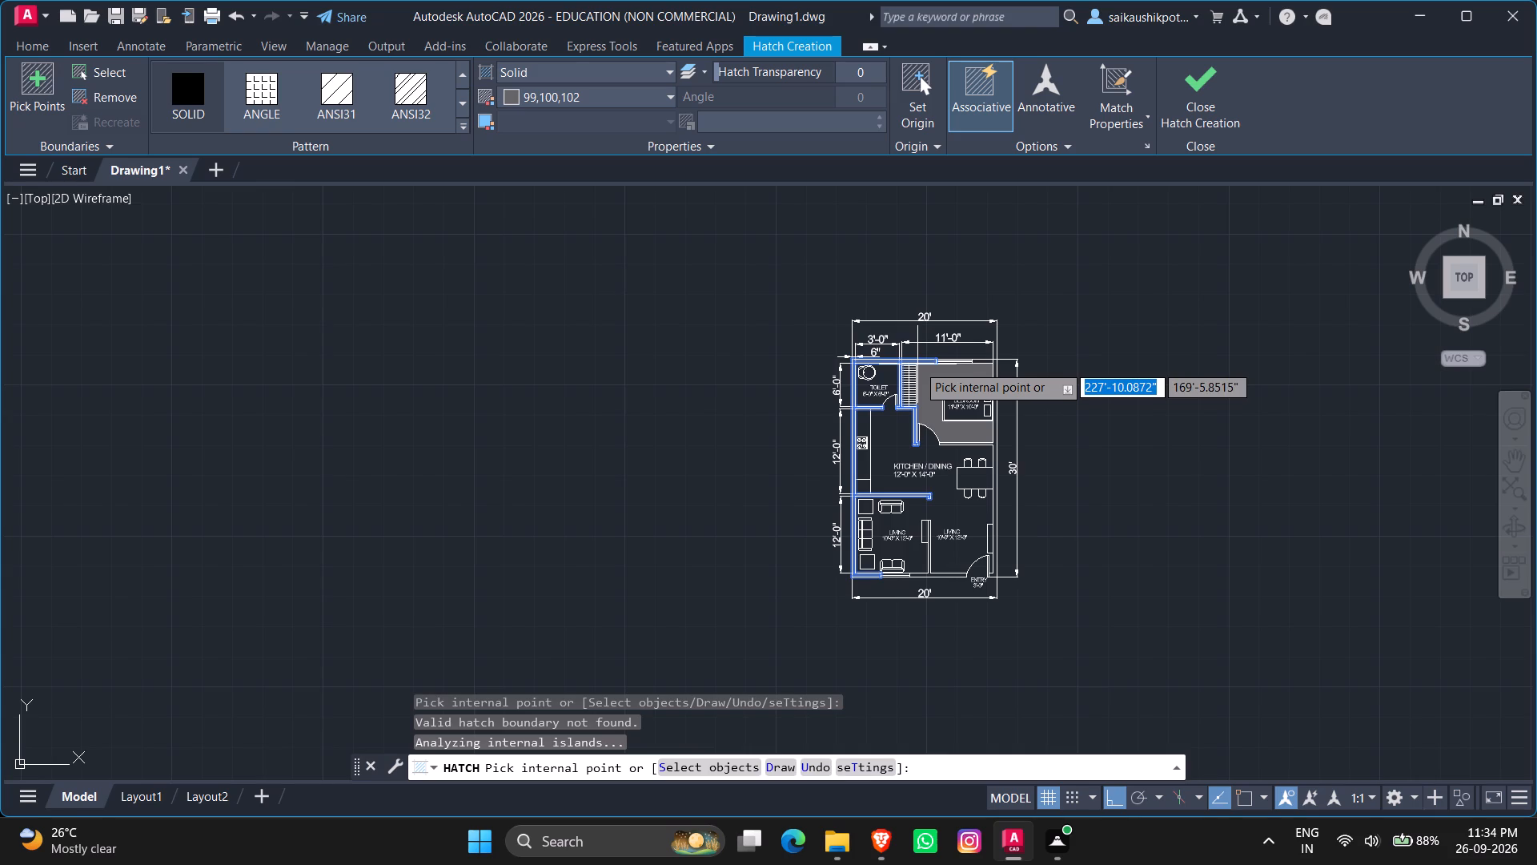
left_click(909, 357)
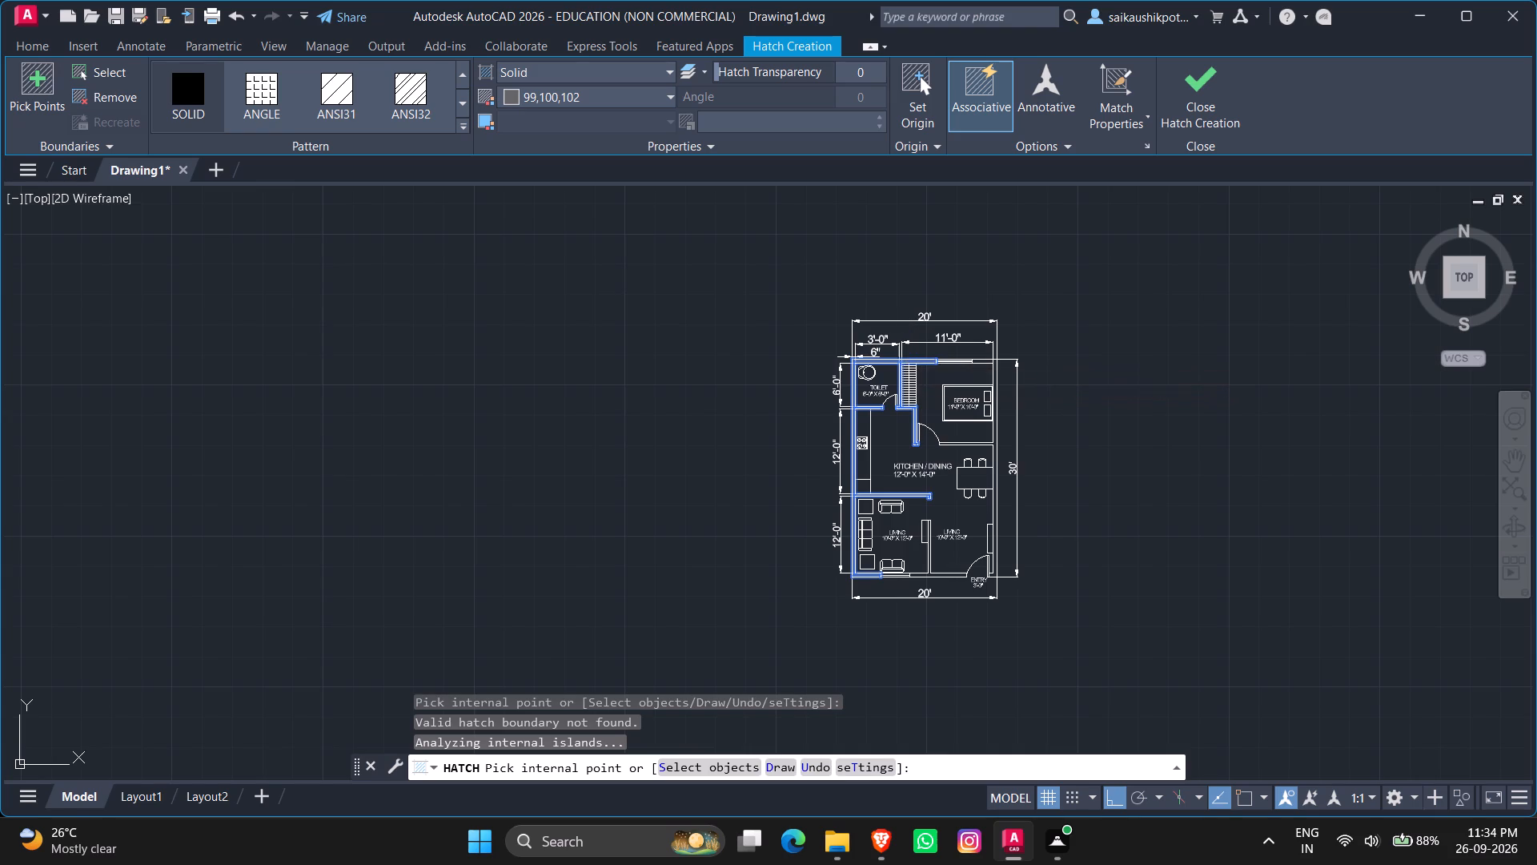
left_click(973, 289)
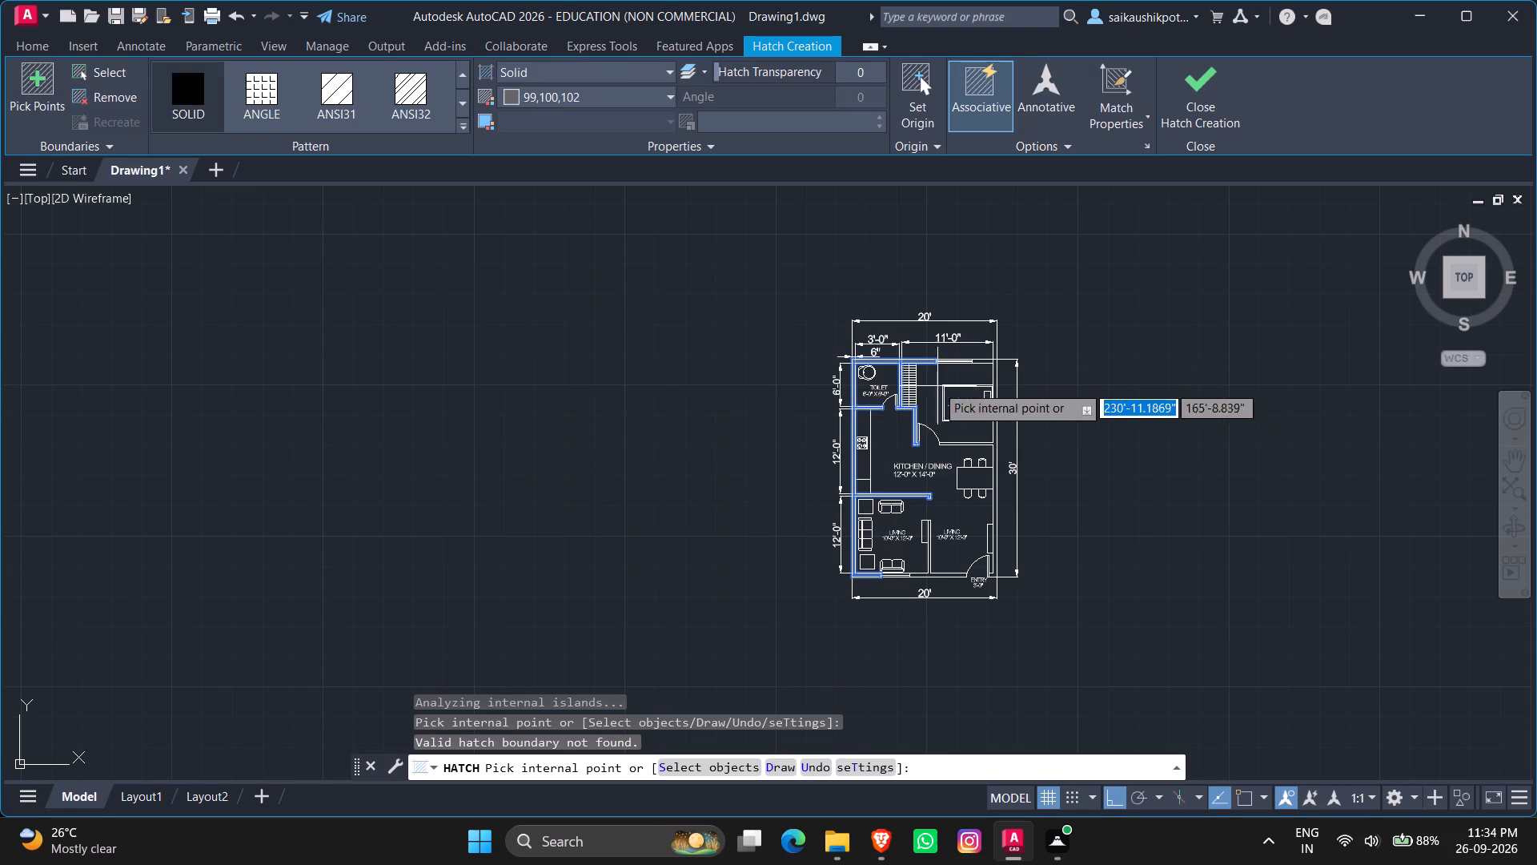
scroll(923, 364, "up", 2)
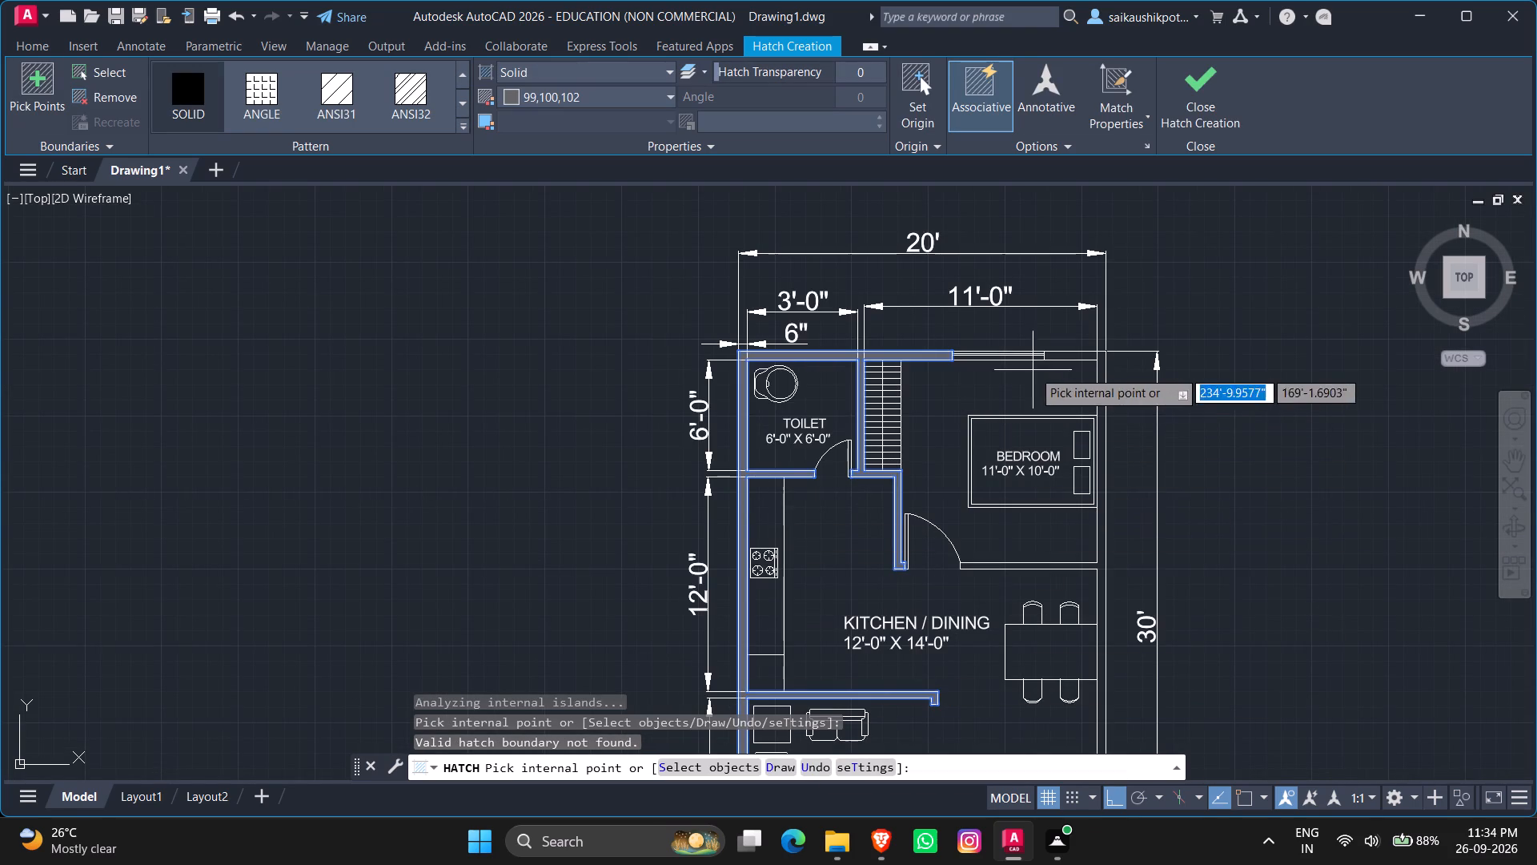
left_click(1067, 355)
scroll(1079, 354, "down", 2)
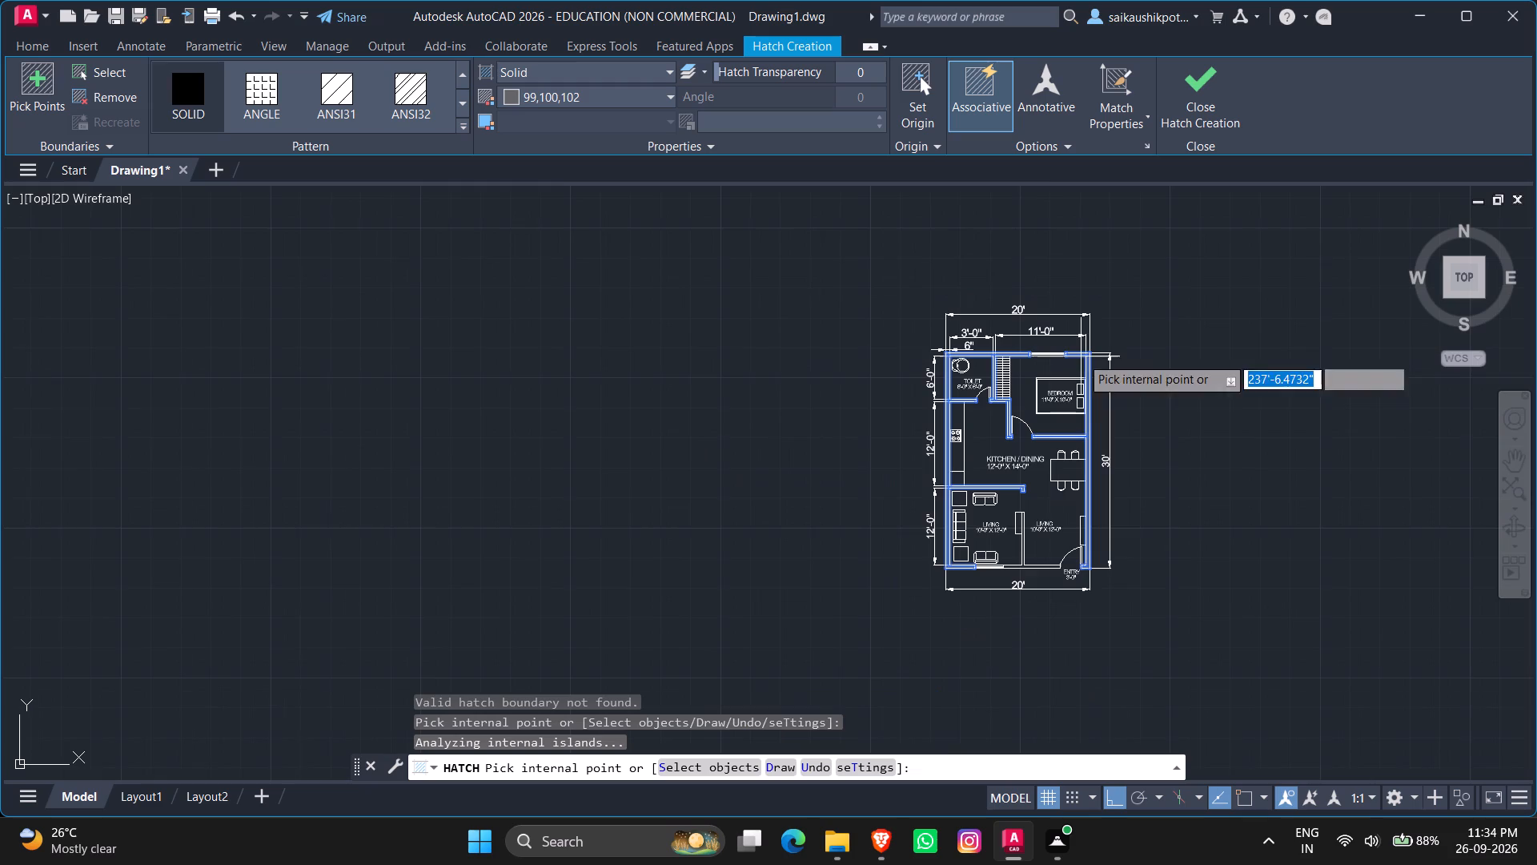
Extend the solid hatch to the south wall between the window and entry door, including the partition between the living rooms.
scroll(1016, 553, "up", 3)
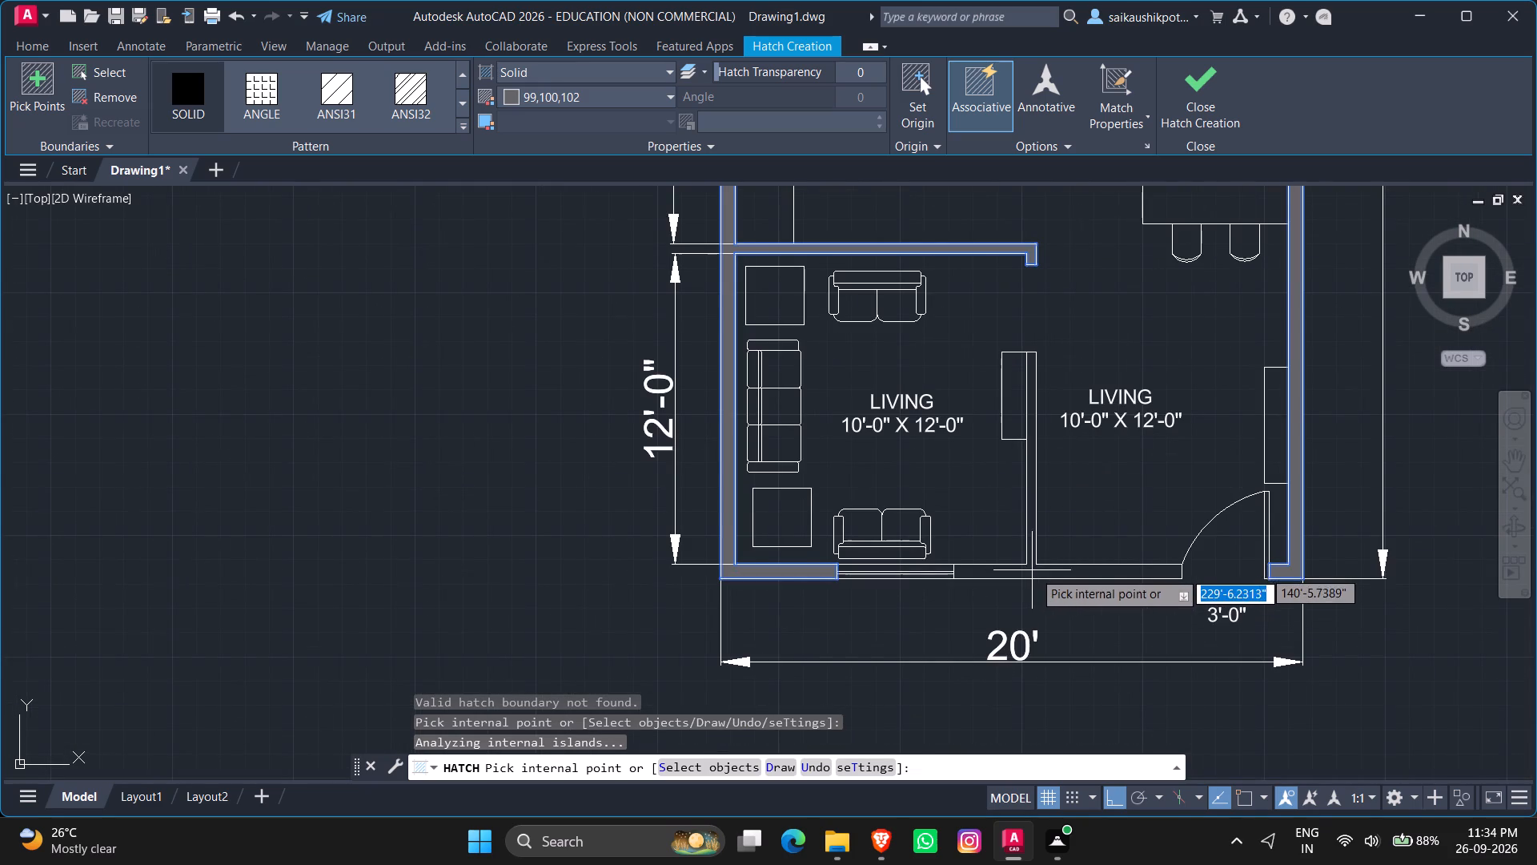
left_click(1035, 572)
scroll(1065, 648, "down", 2)
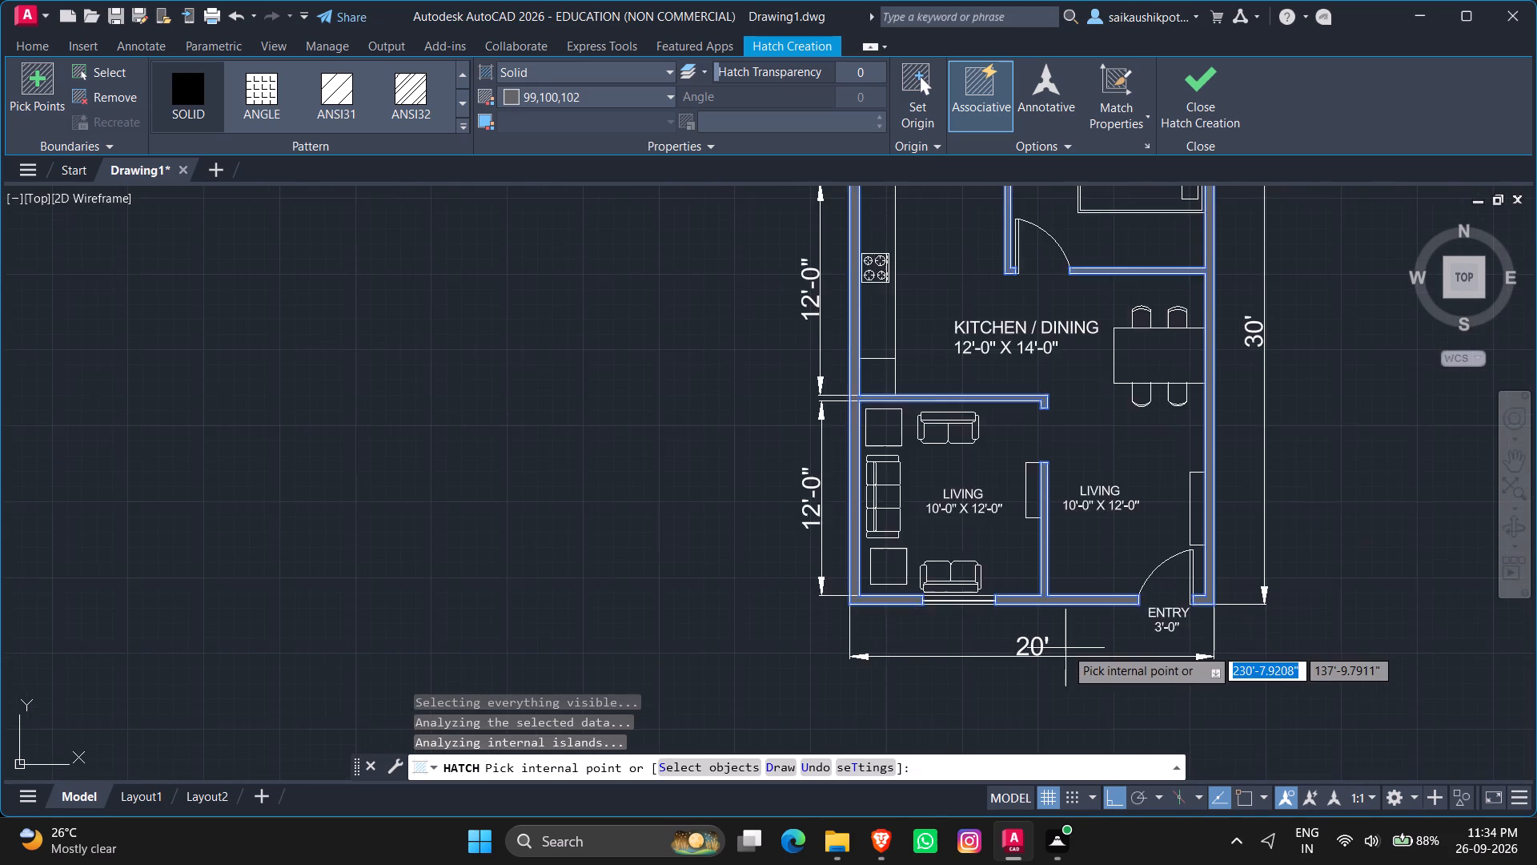
scroll(1065, 648, "down", 2)
scroll(1065, 648, "up", 1)
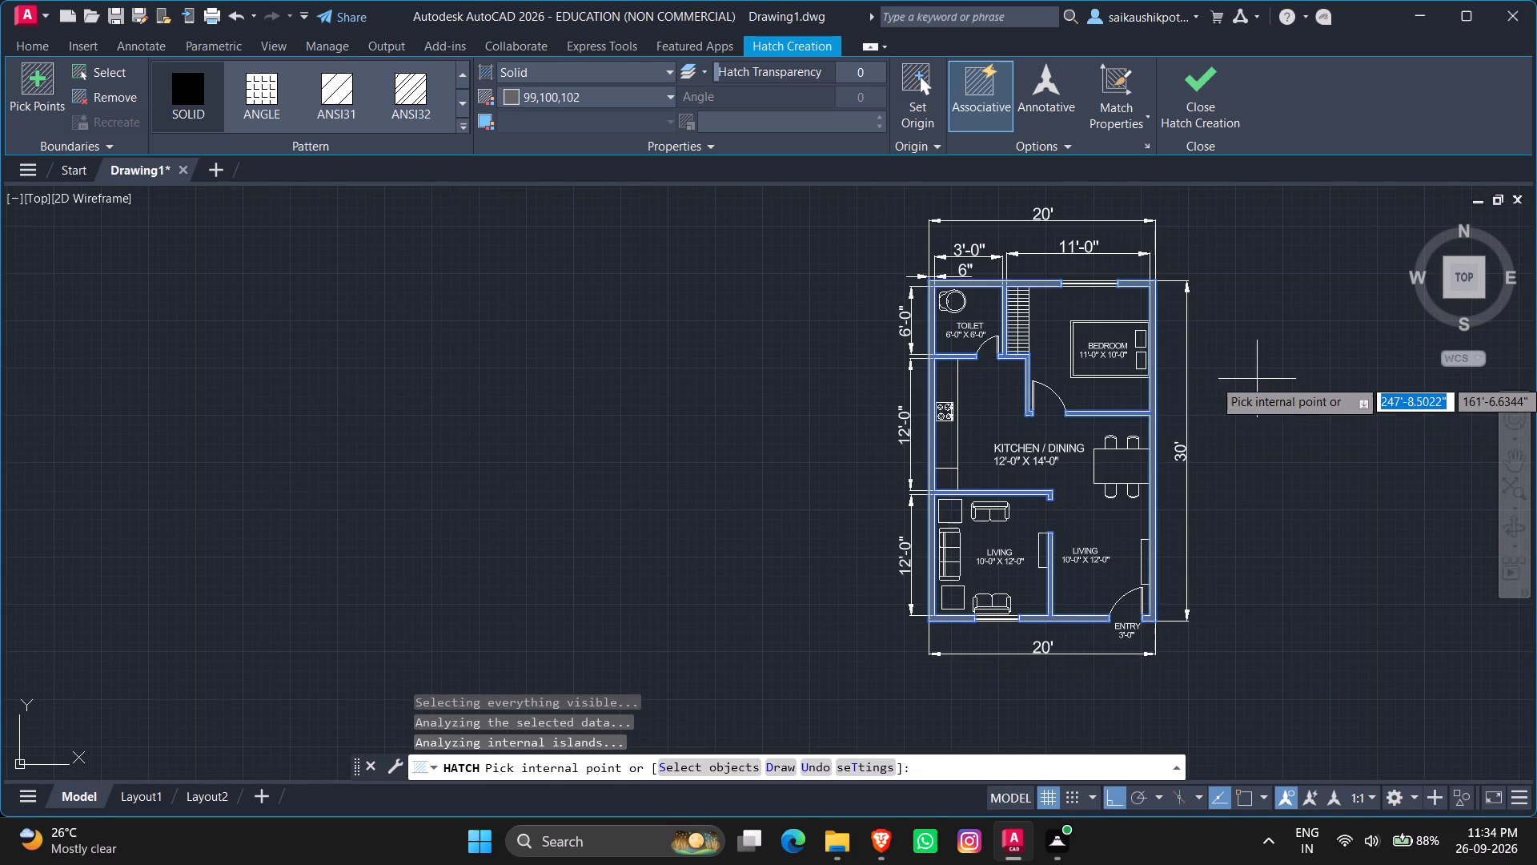
Finish the solid wall hatching.
left_click(1219, 101)
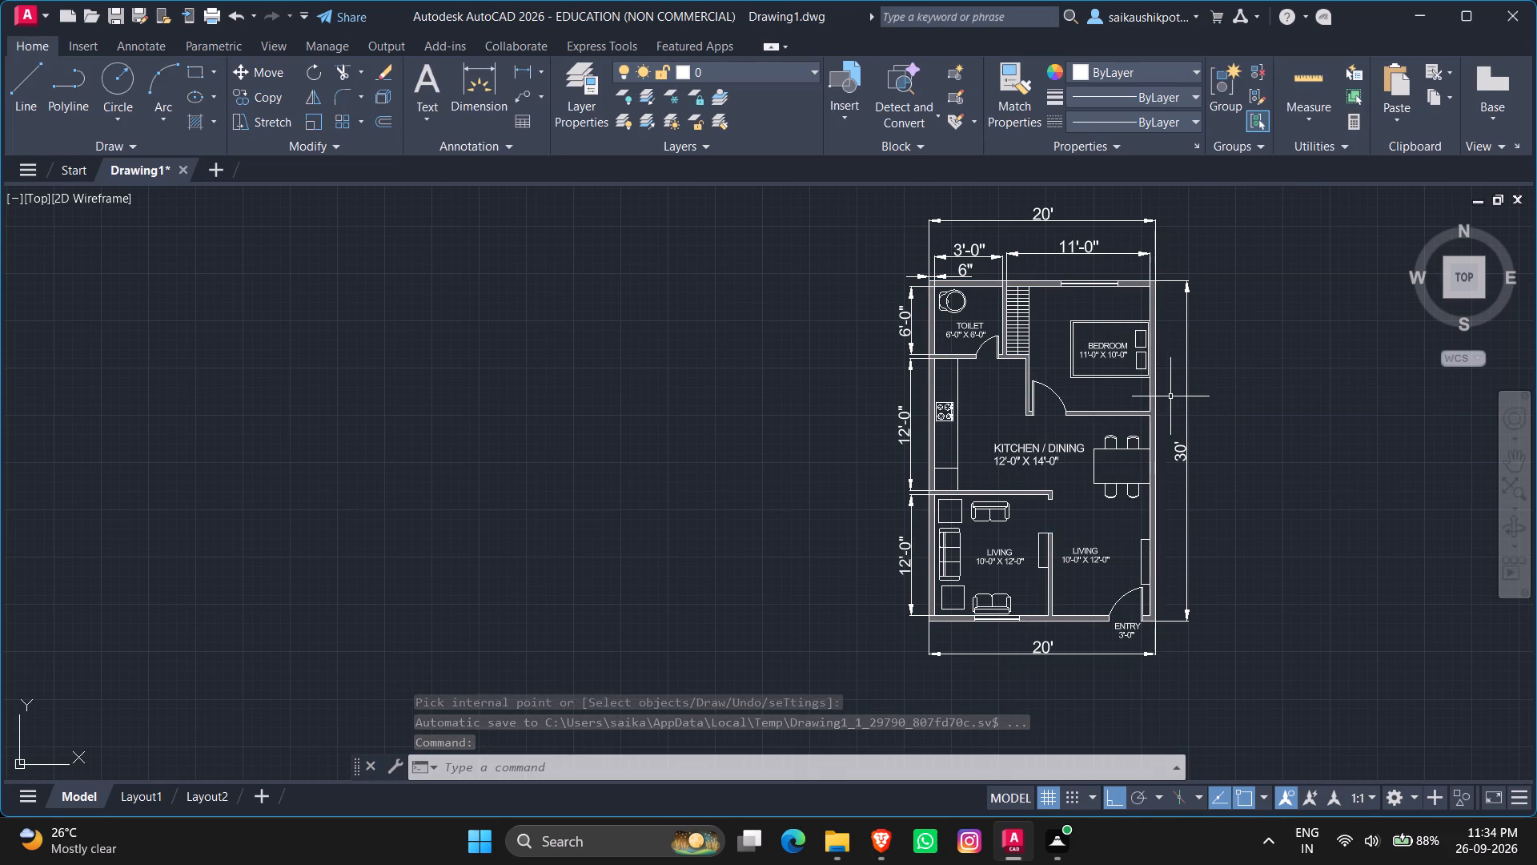
Set the lineweight of the whole floor plan, including the new wall hatches, to 0.15 mm.
scroll(1074, 451, "down", 2)
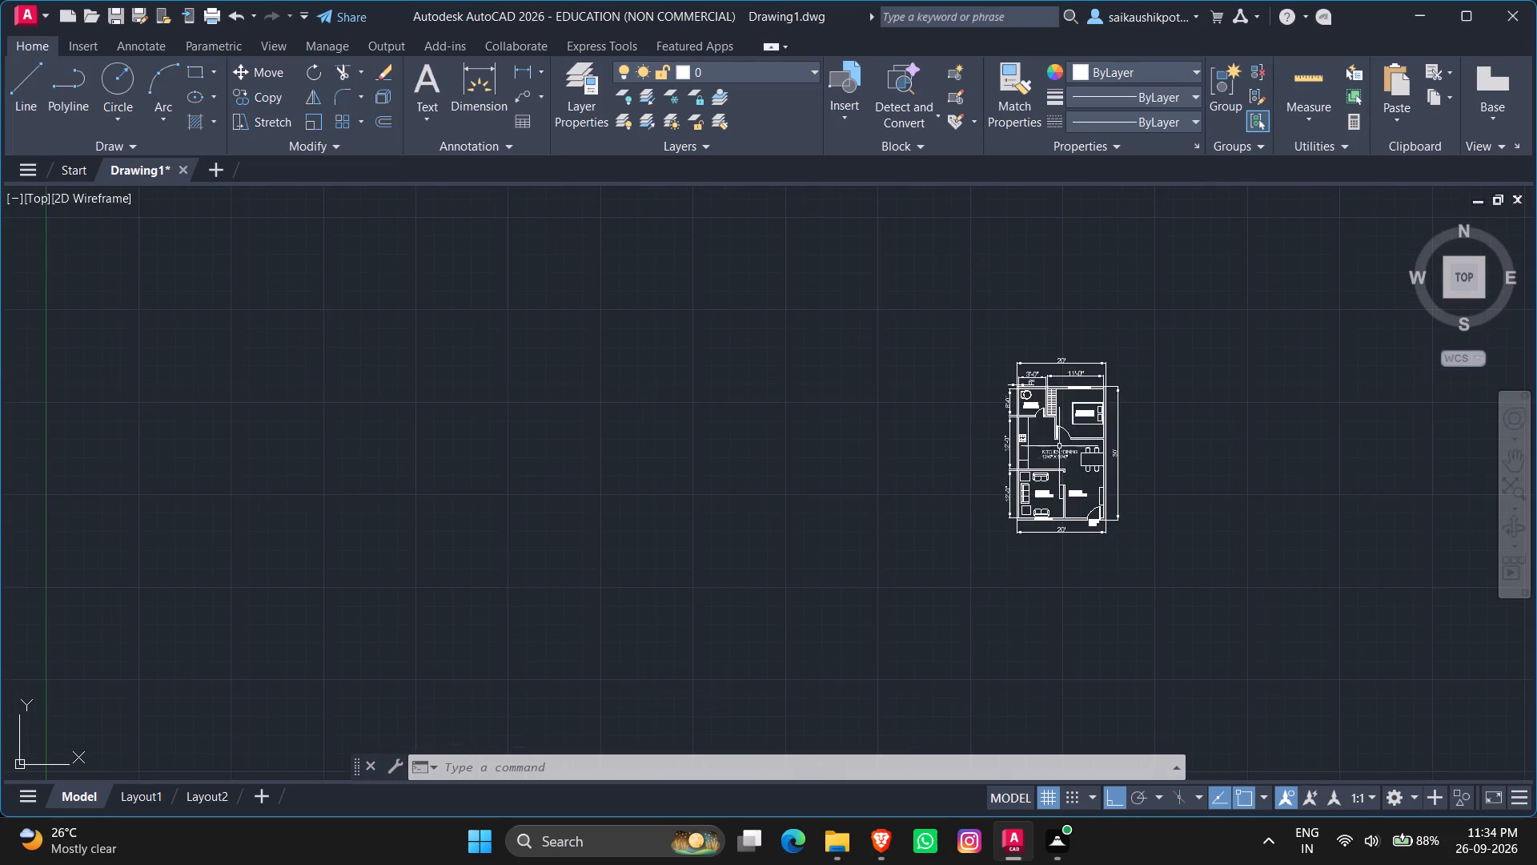
scroll(1022, 390, "up", 1)
left_click(911, 284)
left_click(1286, 700)
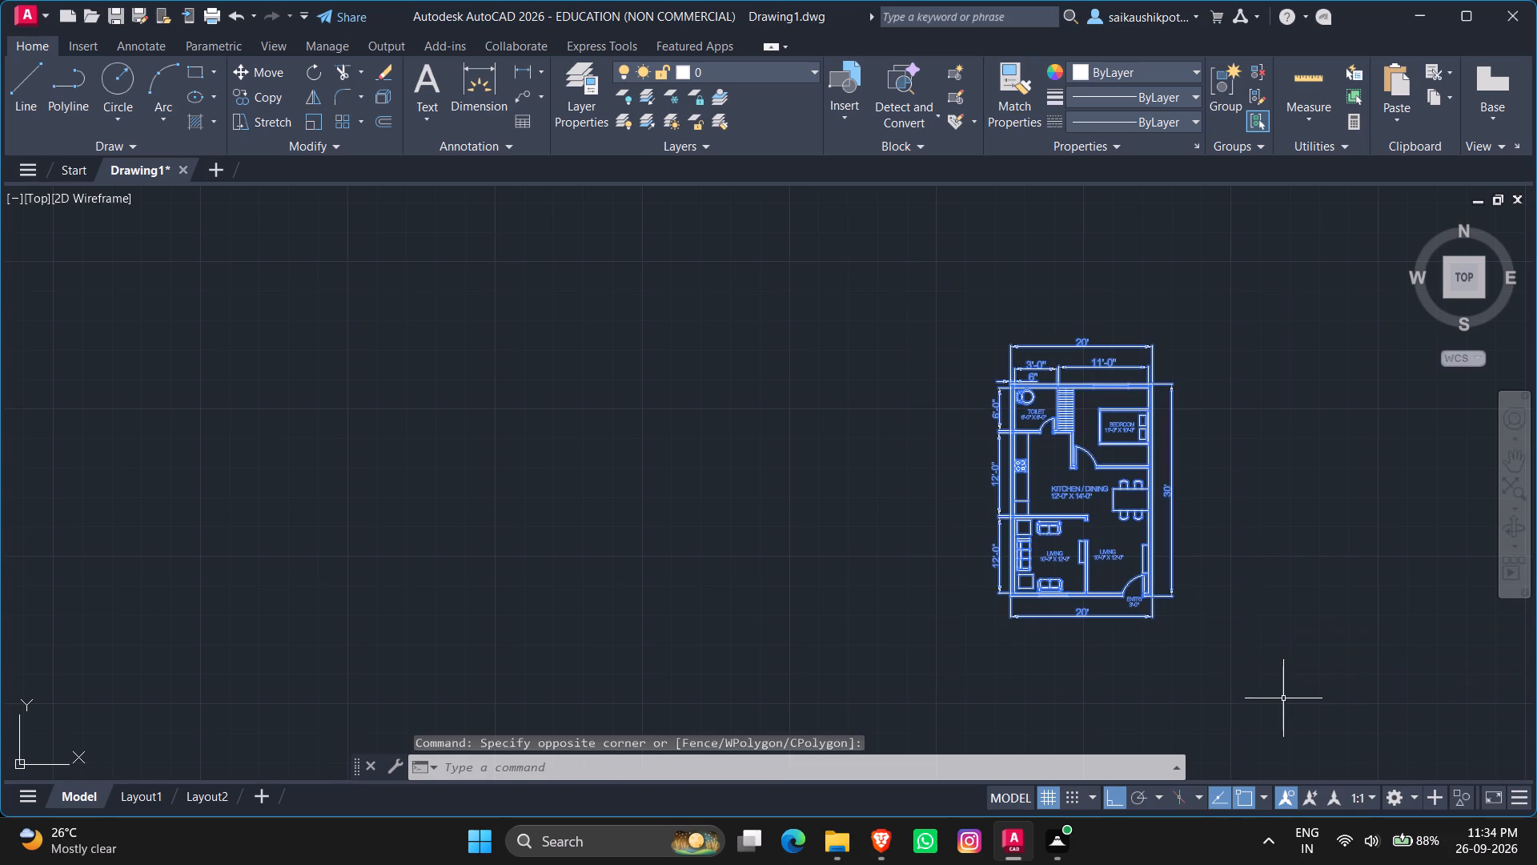
left_click(1168, 102)
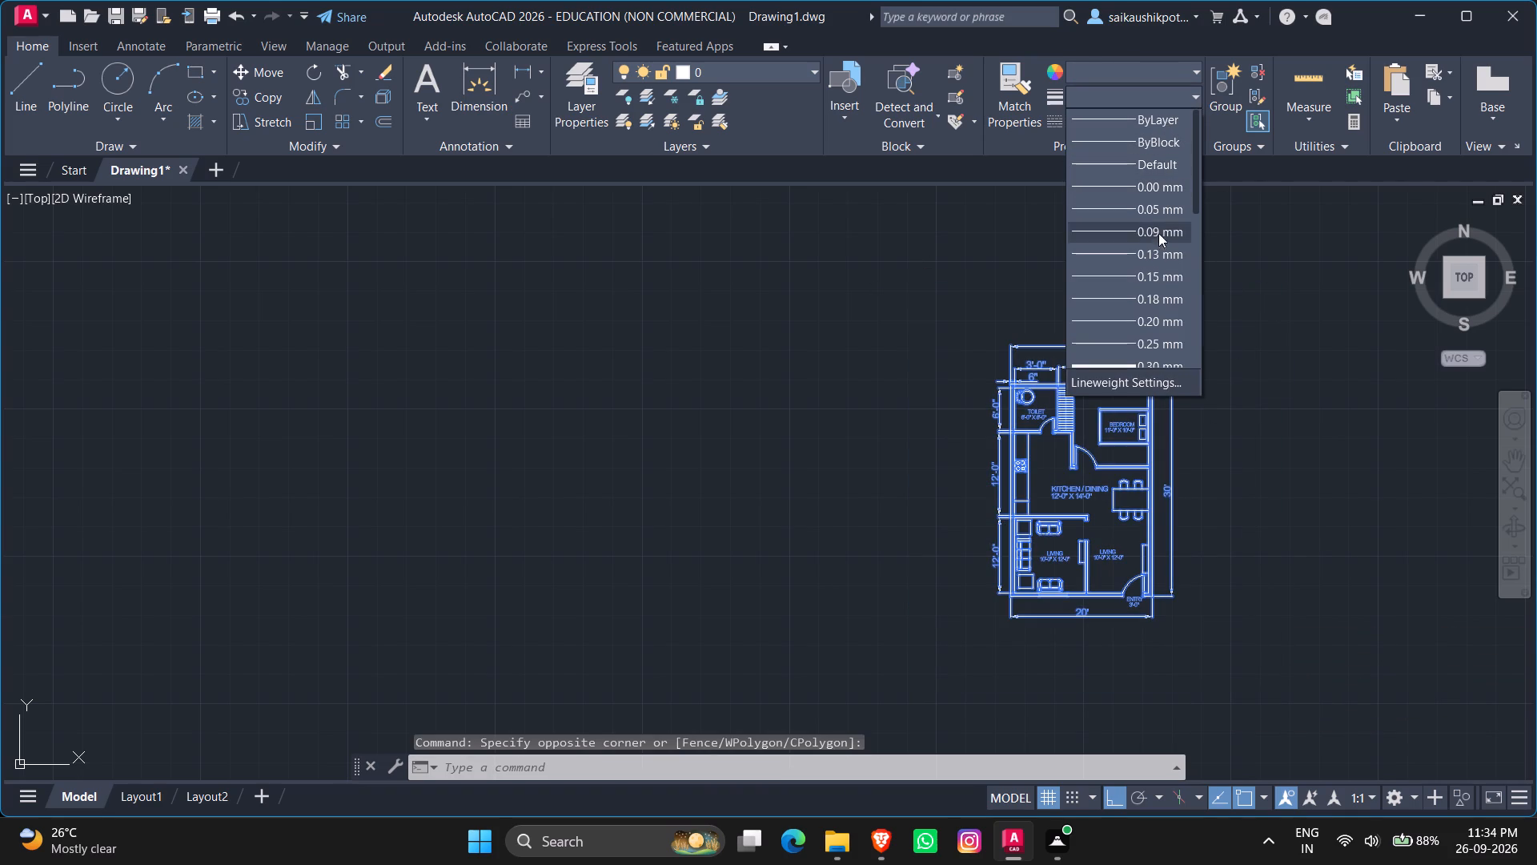
left_click(1154, 282)
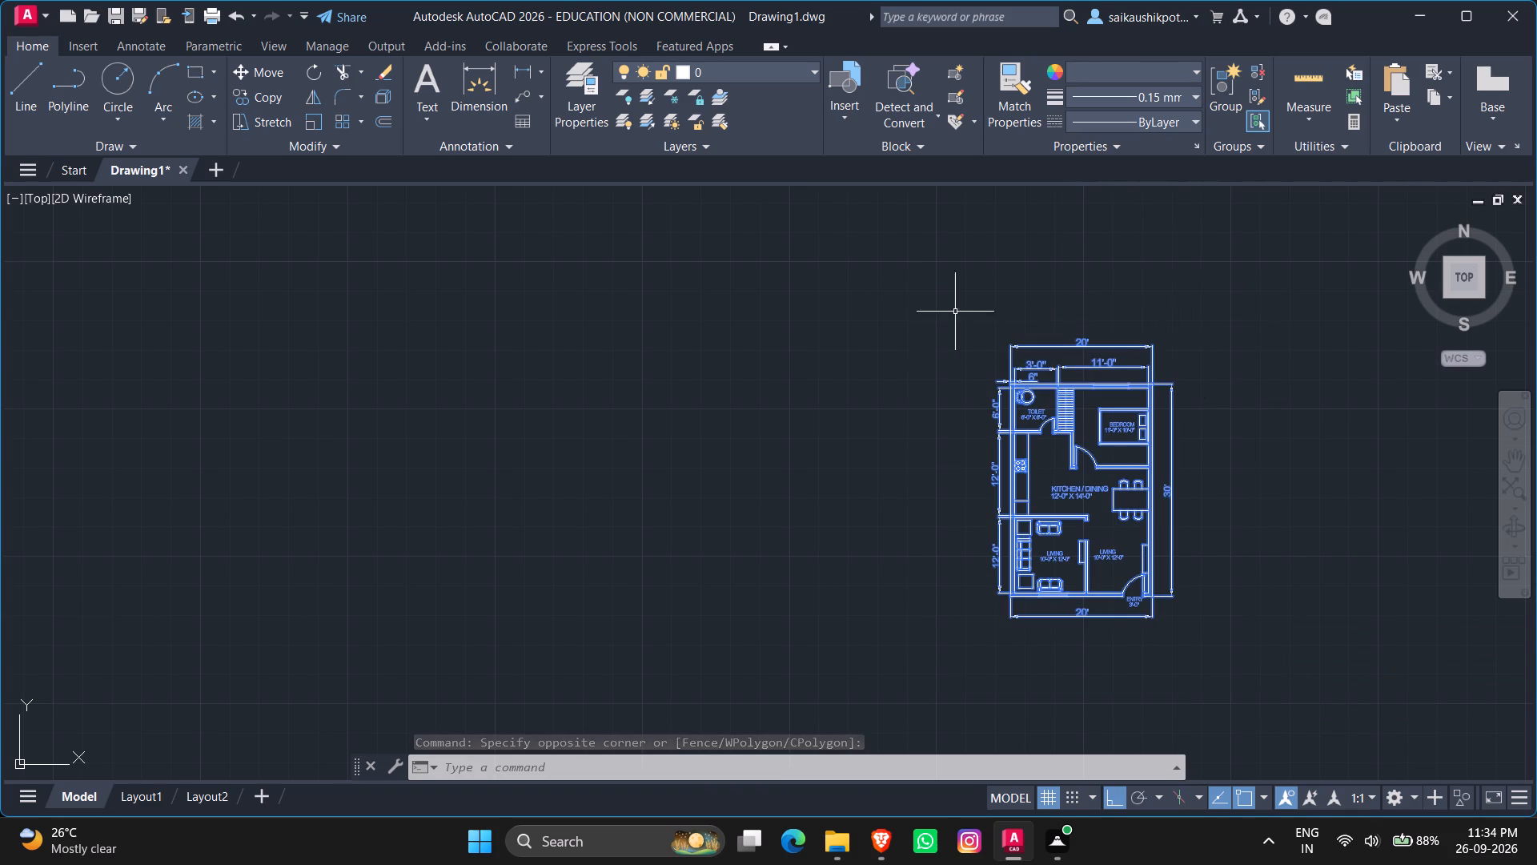
key("Escape")
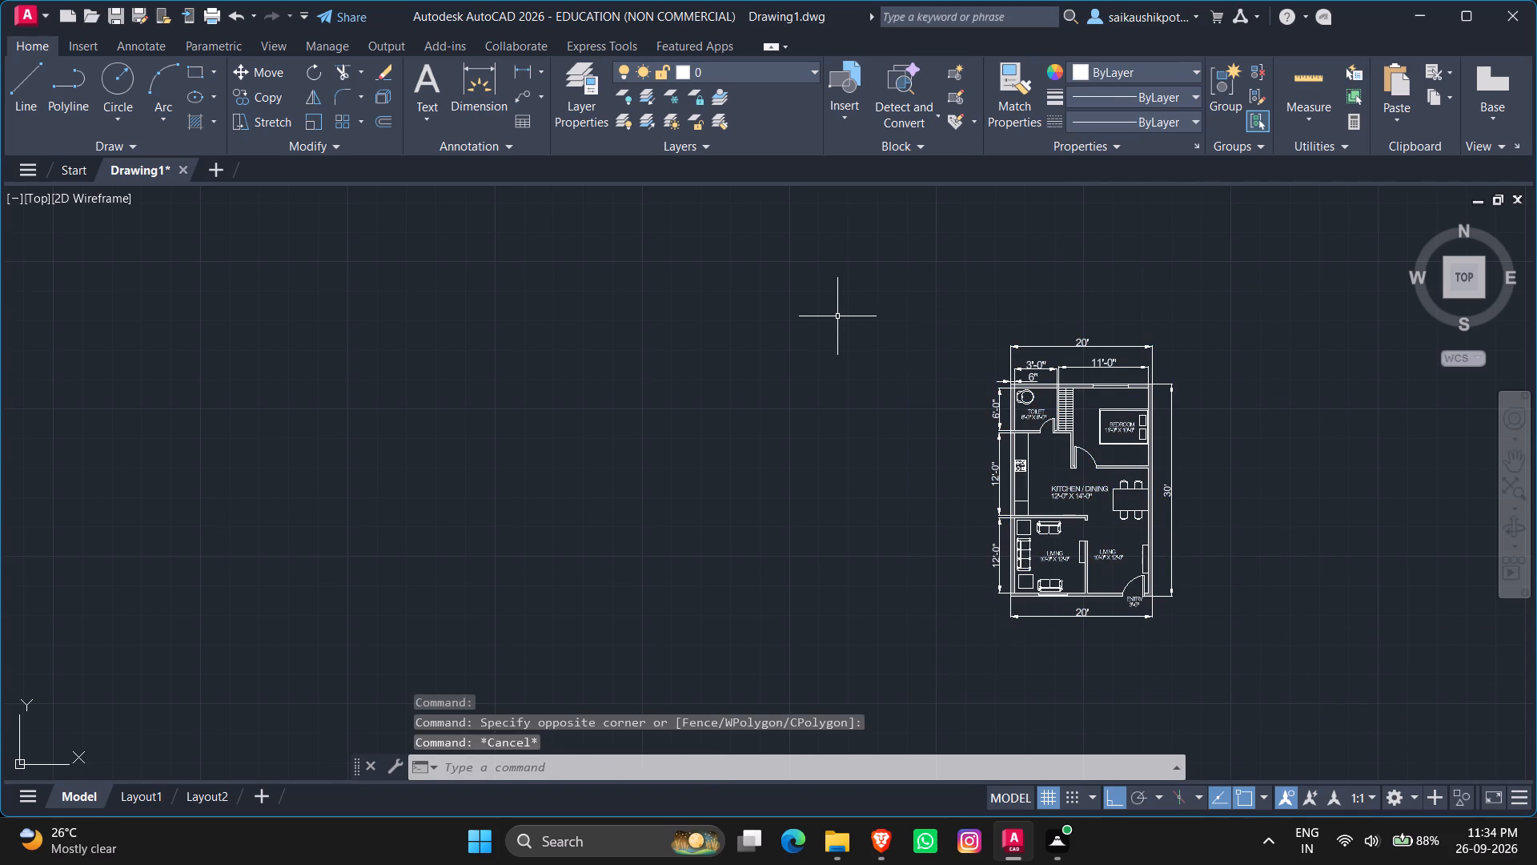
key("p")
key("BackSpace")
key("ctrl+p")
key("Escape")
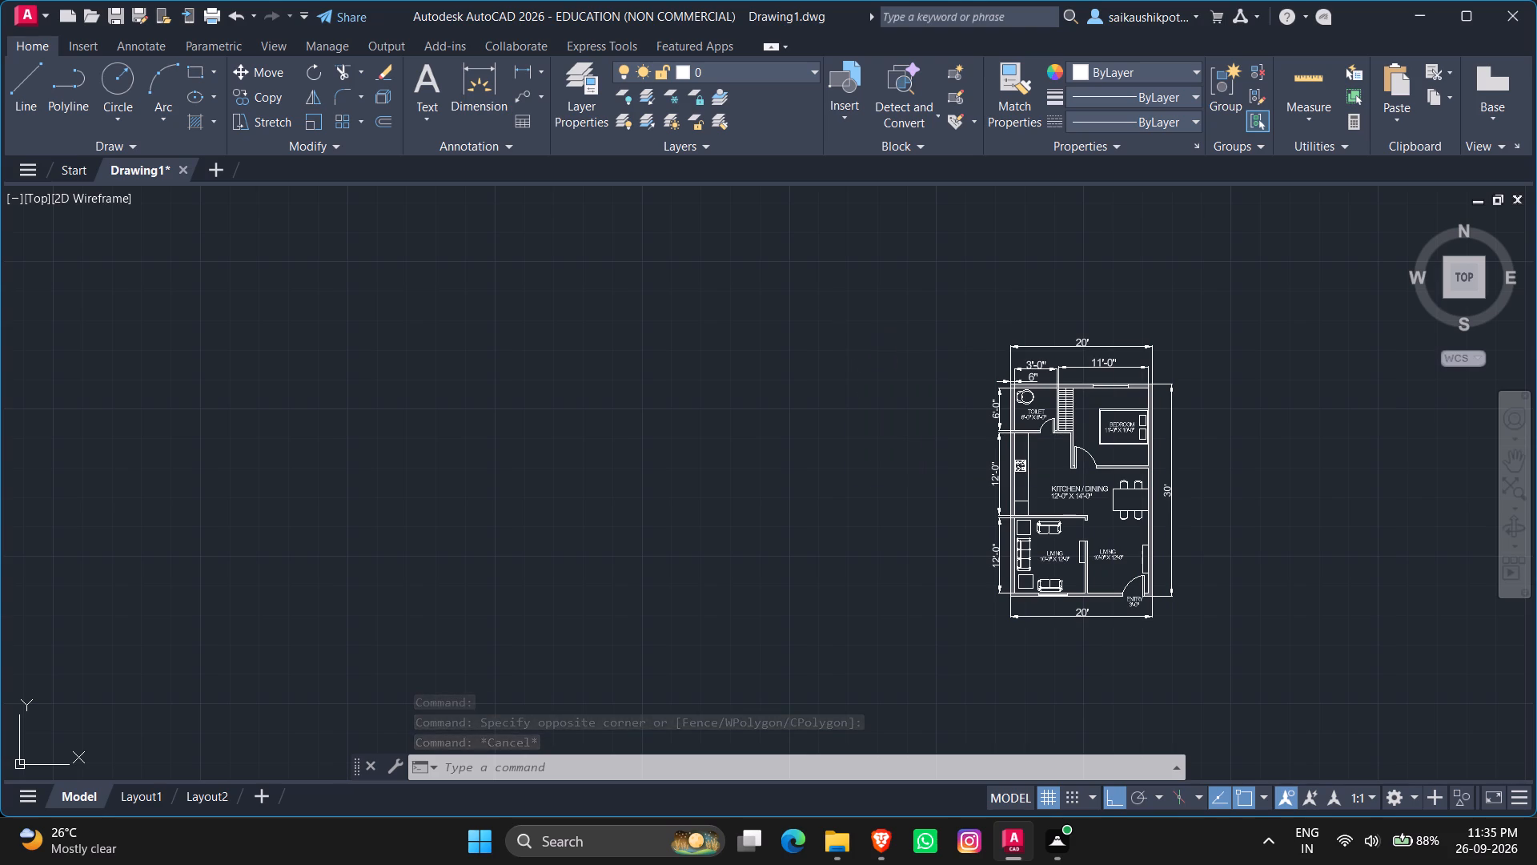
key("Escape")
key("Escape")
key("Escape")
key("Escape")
Set up a plot with AutoCAD PDF (High Quality Print).pc3, using a window around the entire dimensioned plan, centred on the paper.
key("ctrl+p")
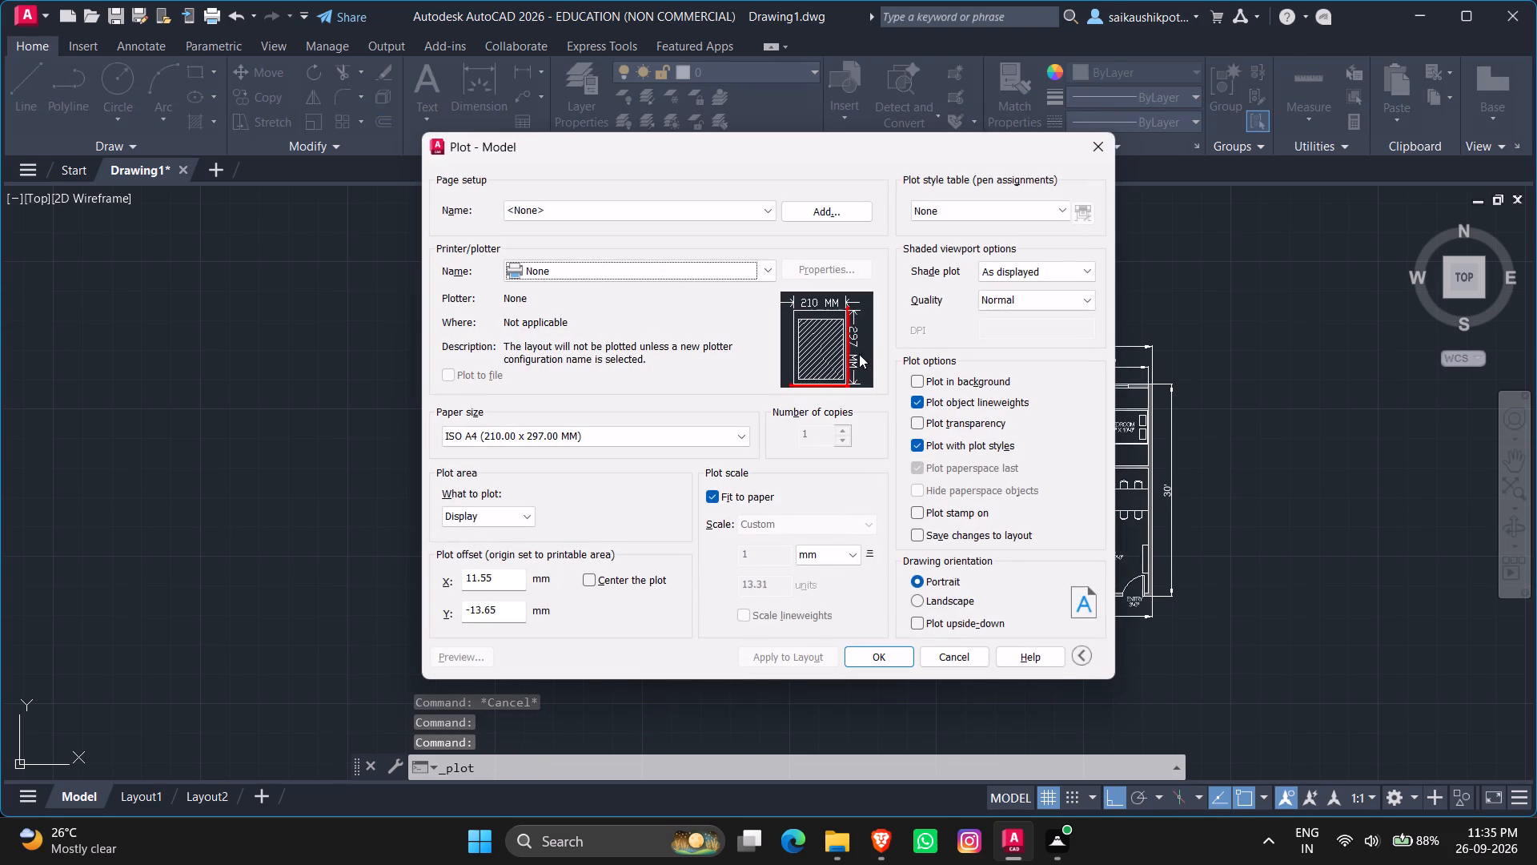
left_click(608, 277)
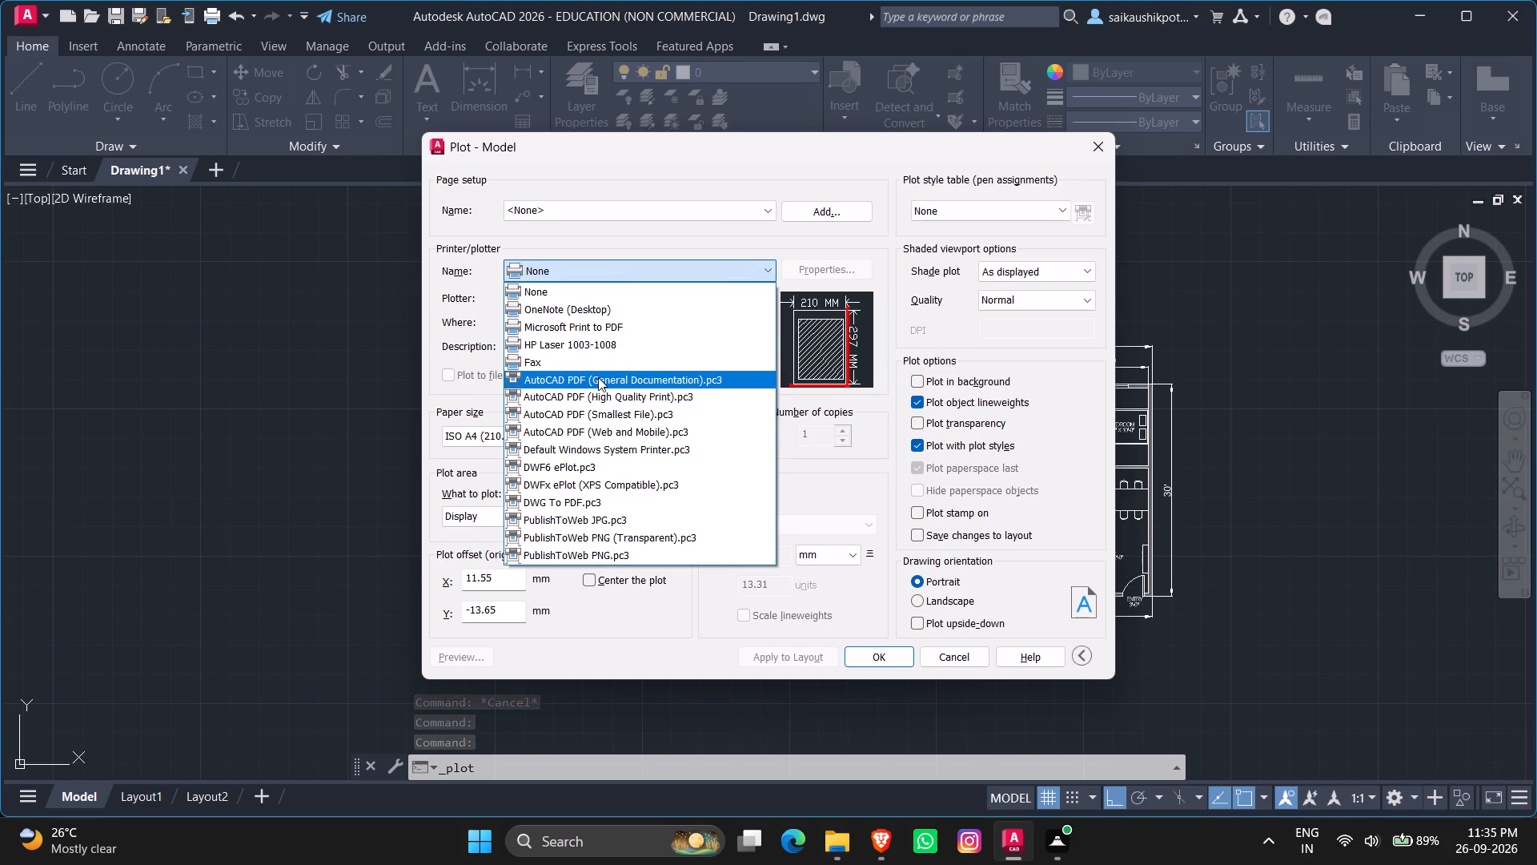
left_click(605, 395)
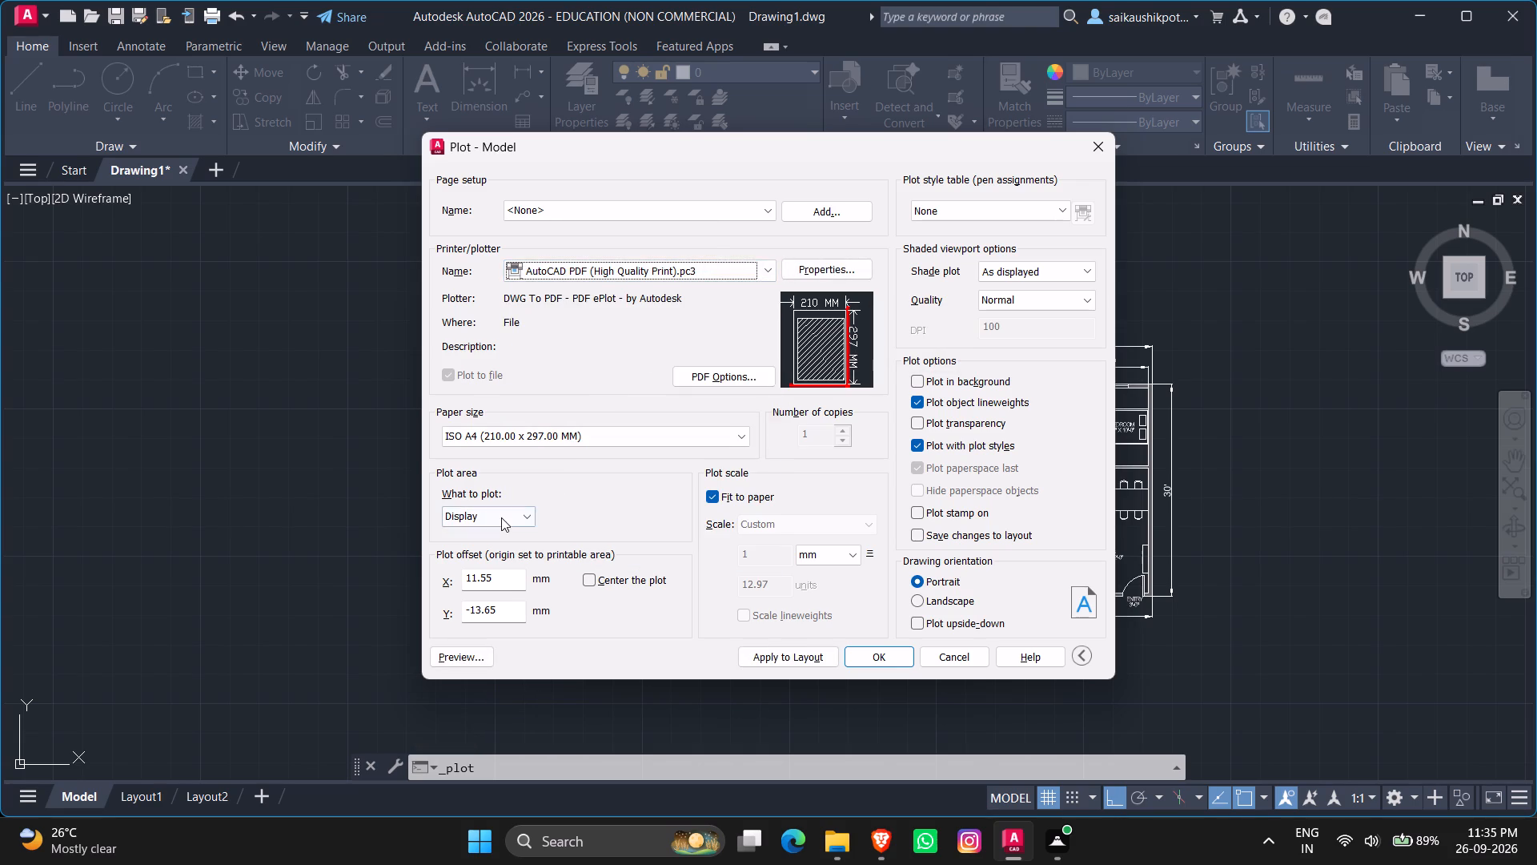
left_click(500, 517)
left_click(493, 573)
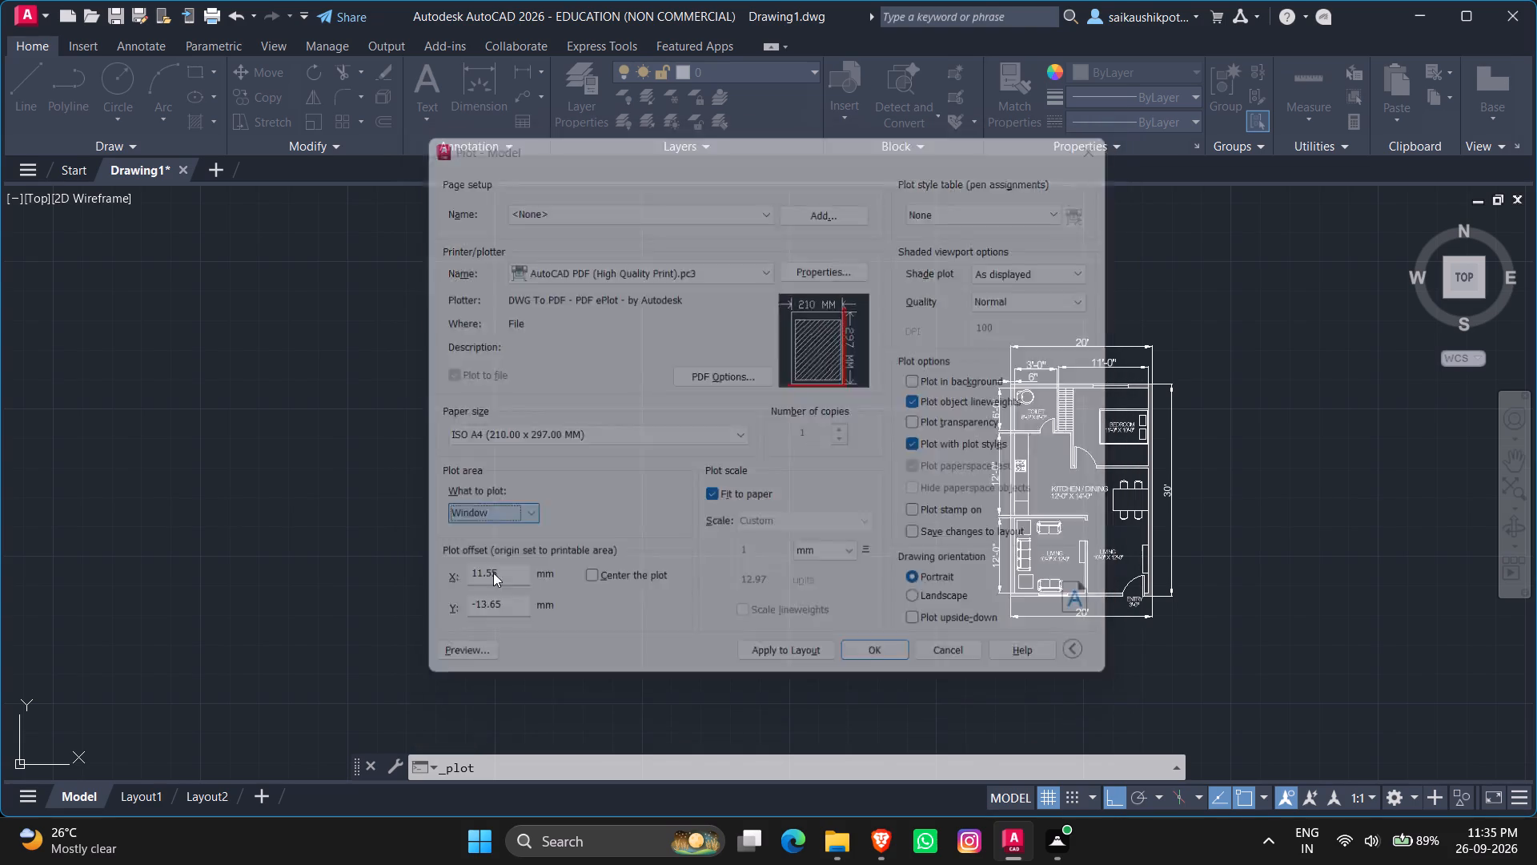
middle_click_drag(1233, 614, 909, 635)
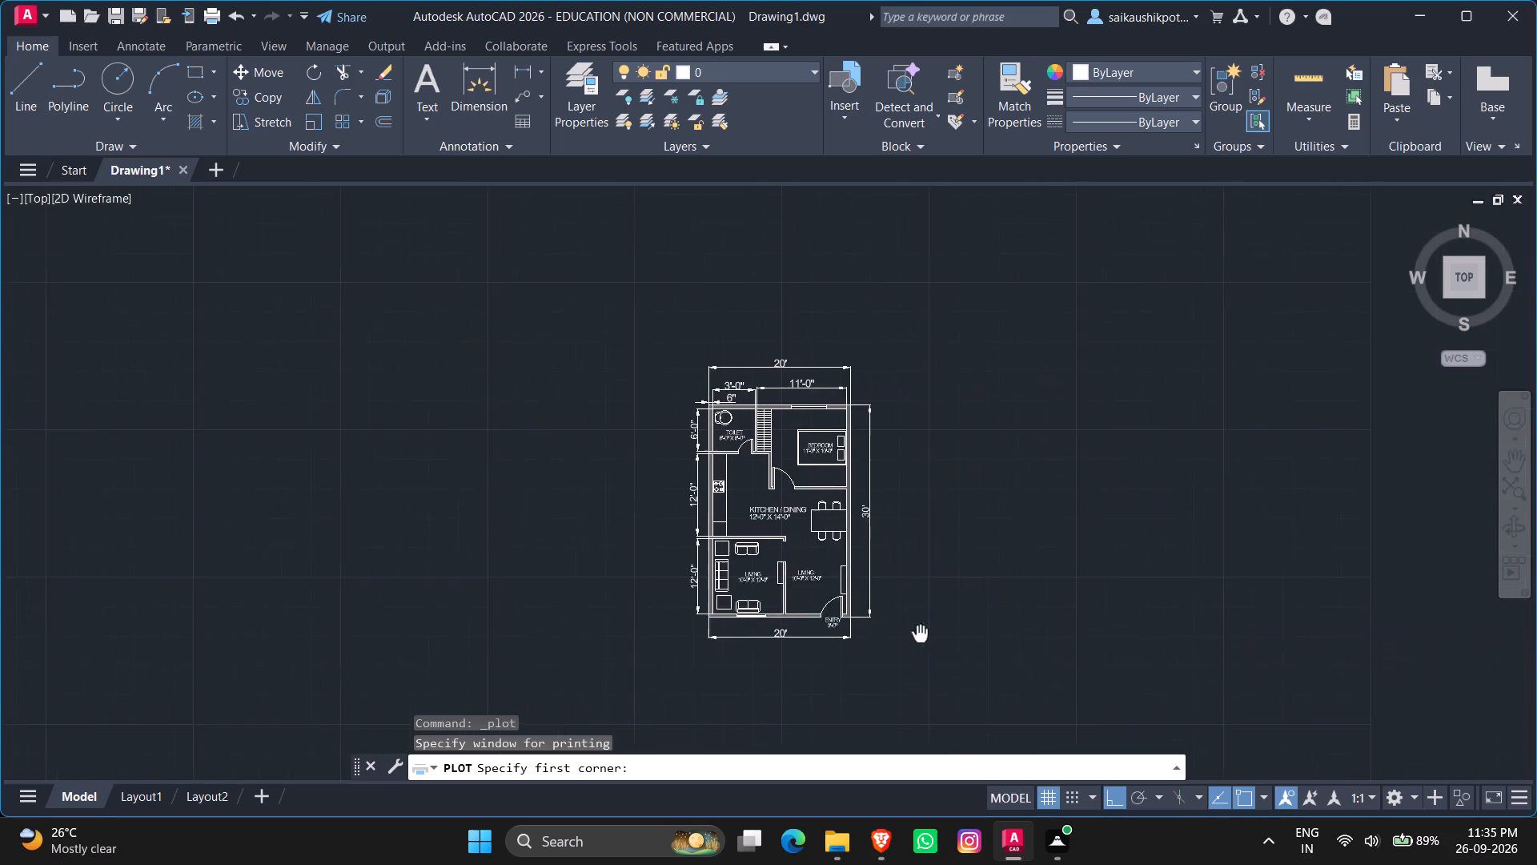
middle_click_drag(909, 635, 907, 598)
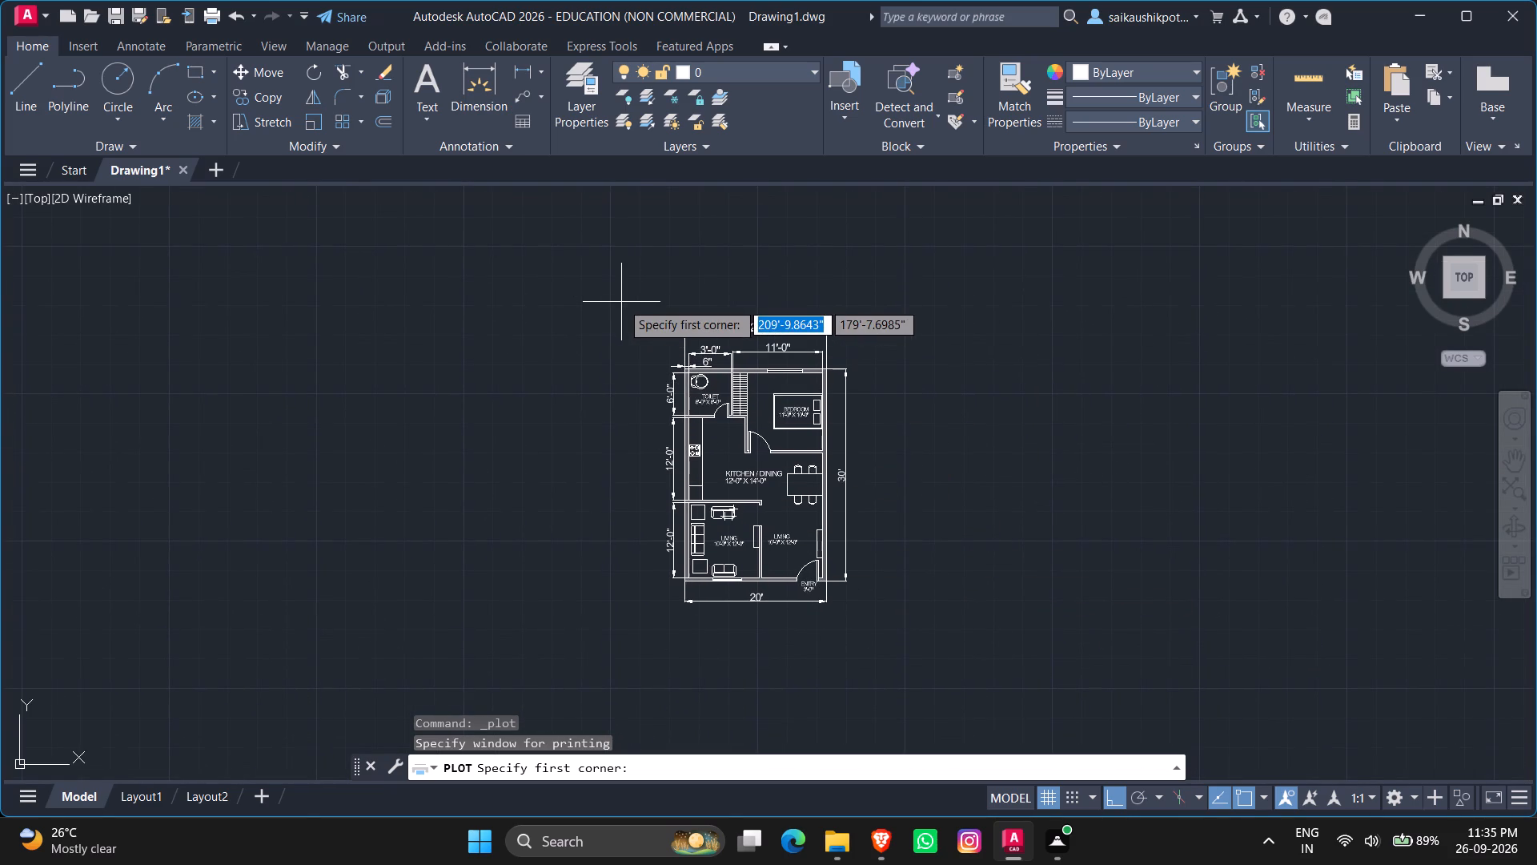
left_click(619, 301)
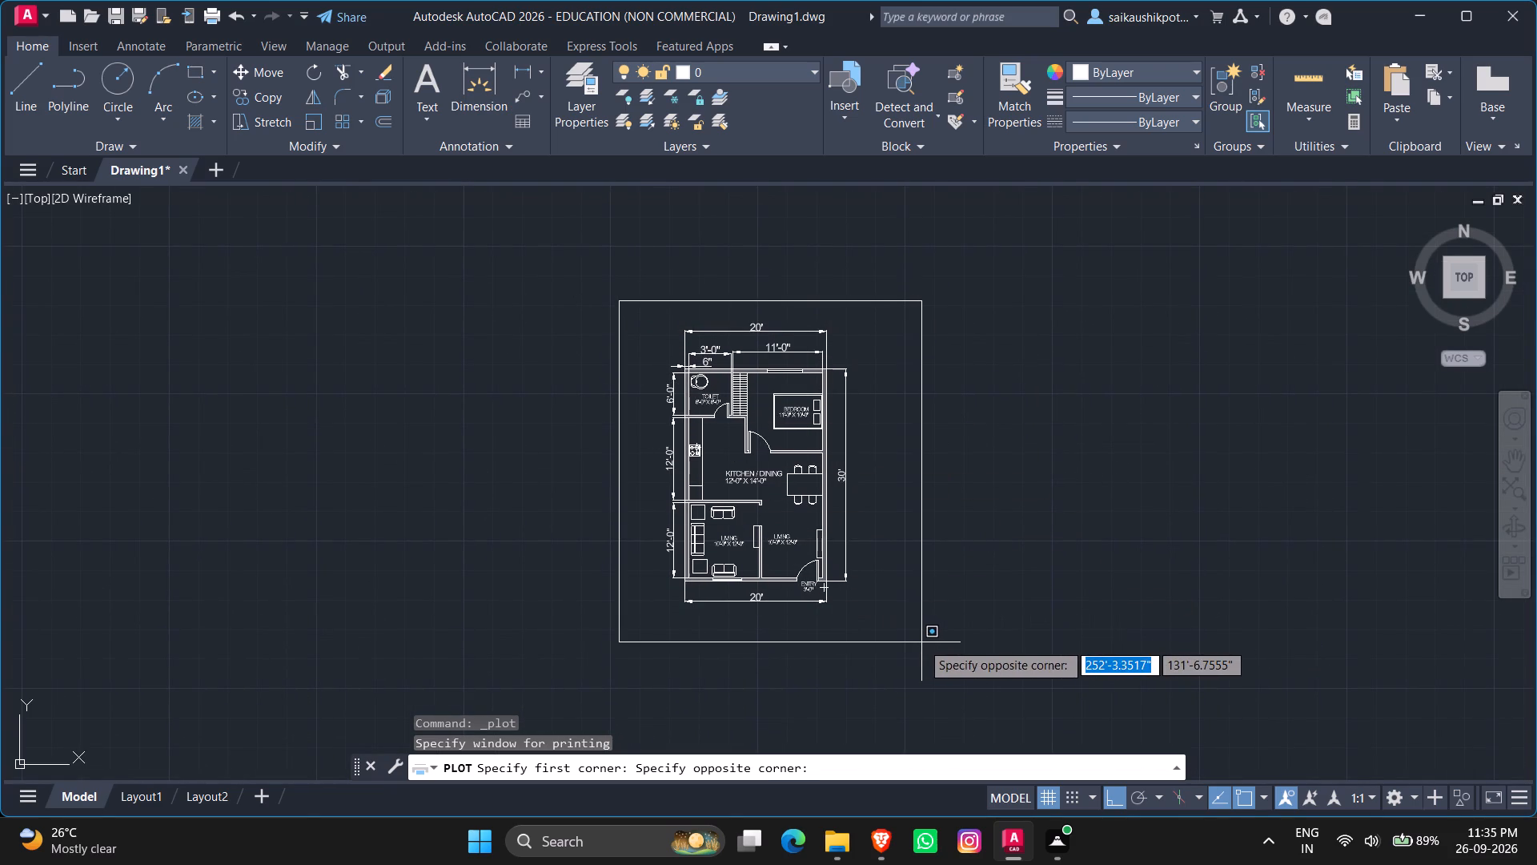
left_click(922, 650)
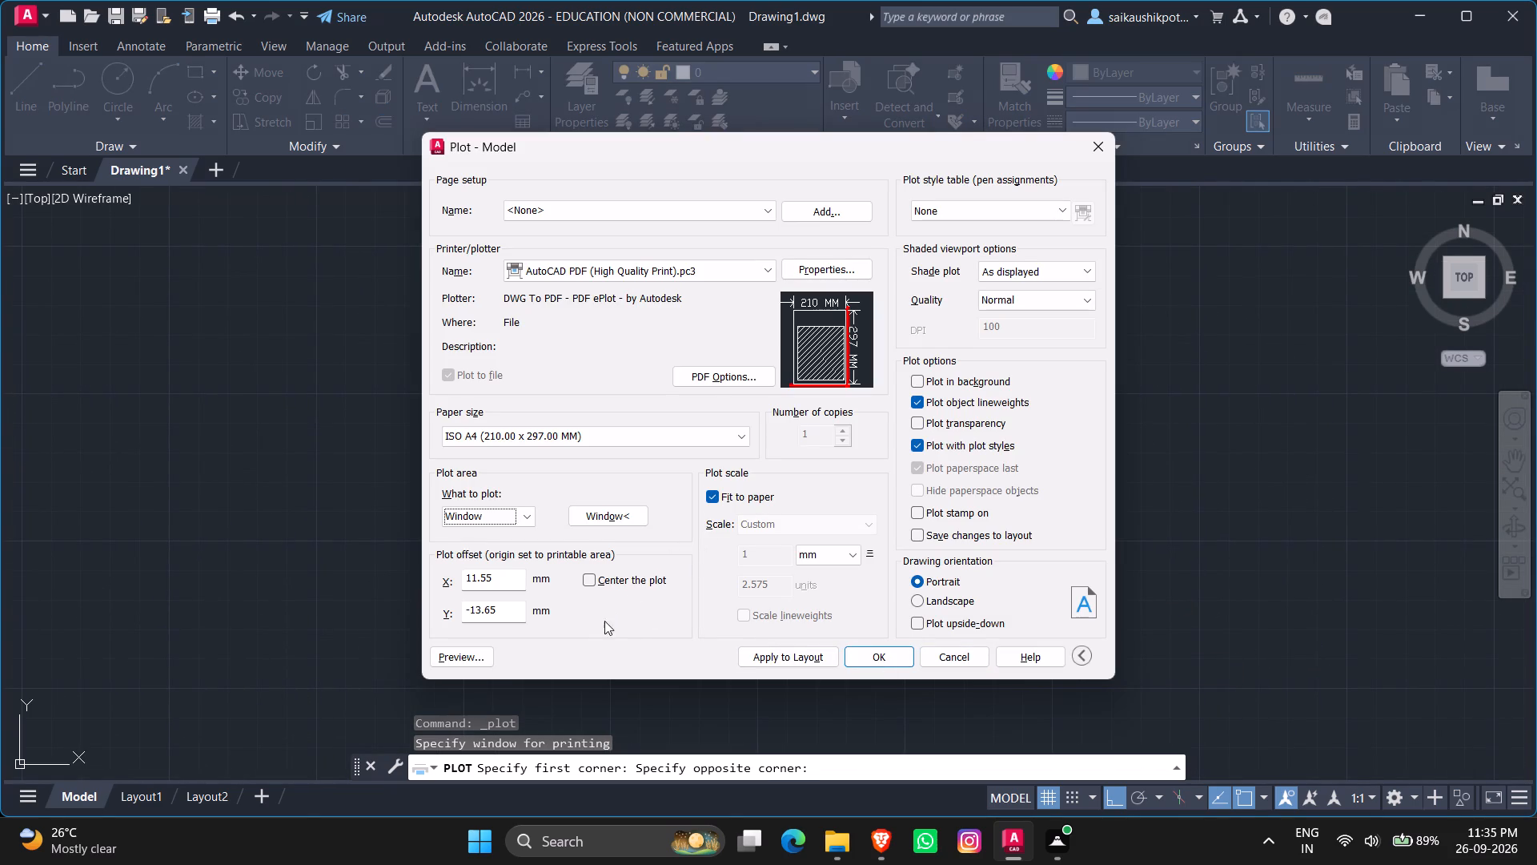
left_click(592, 577)
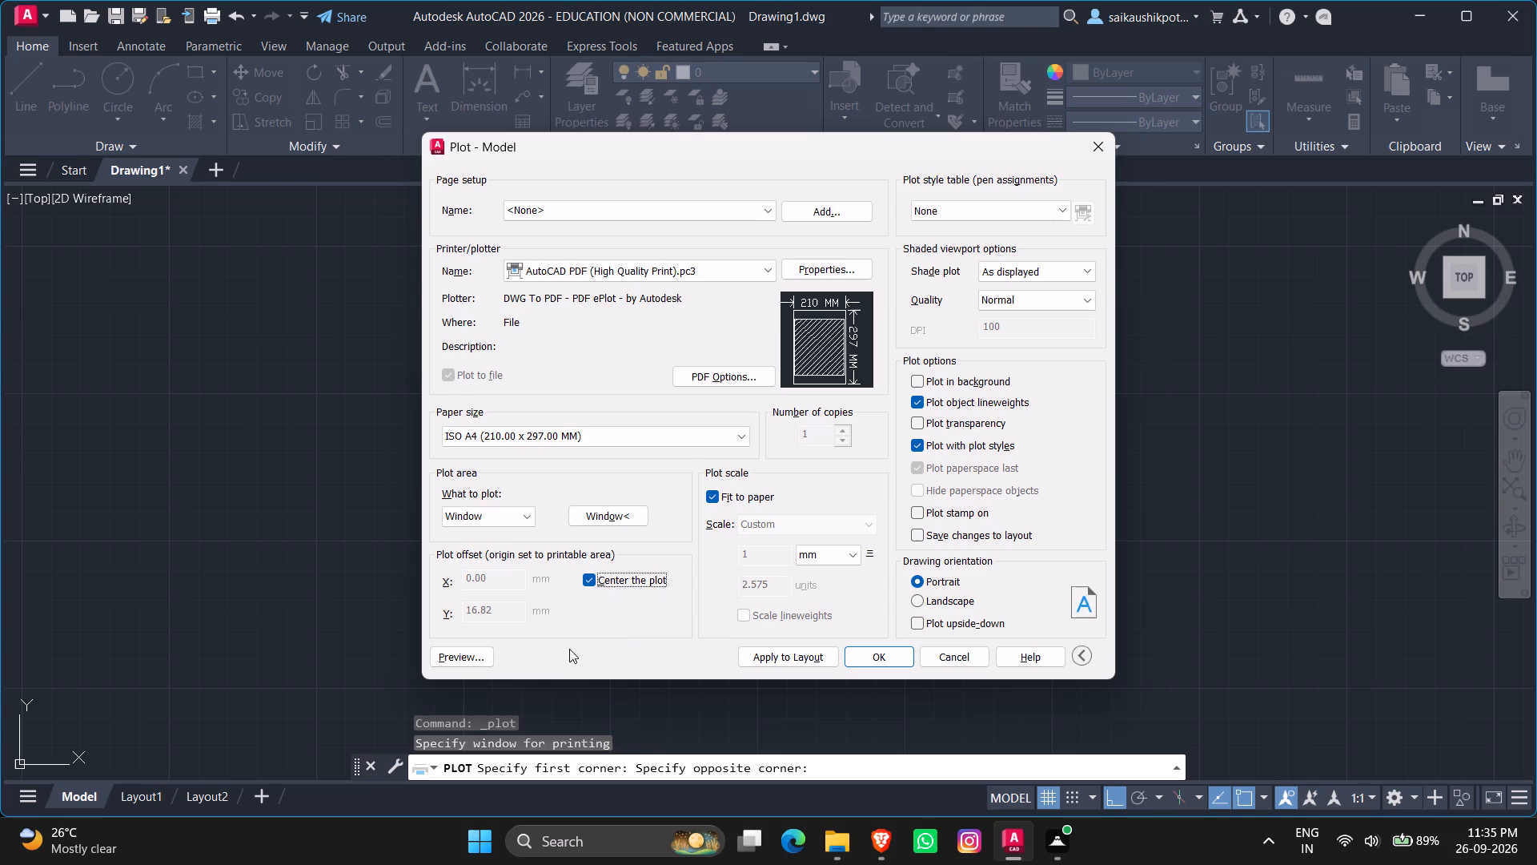
Preview the plot and save it as a PDF named COMPACT FAMILY HOME LAYOUT in Documents, copying the file name for reuse.
left_click(463, 659)
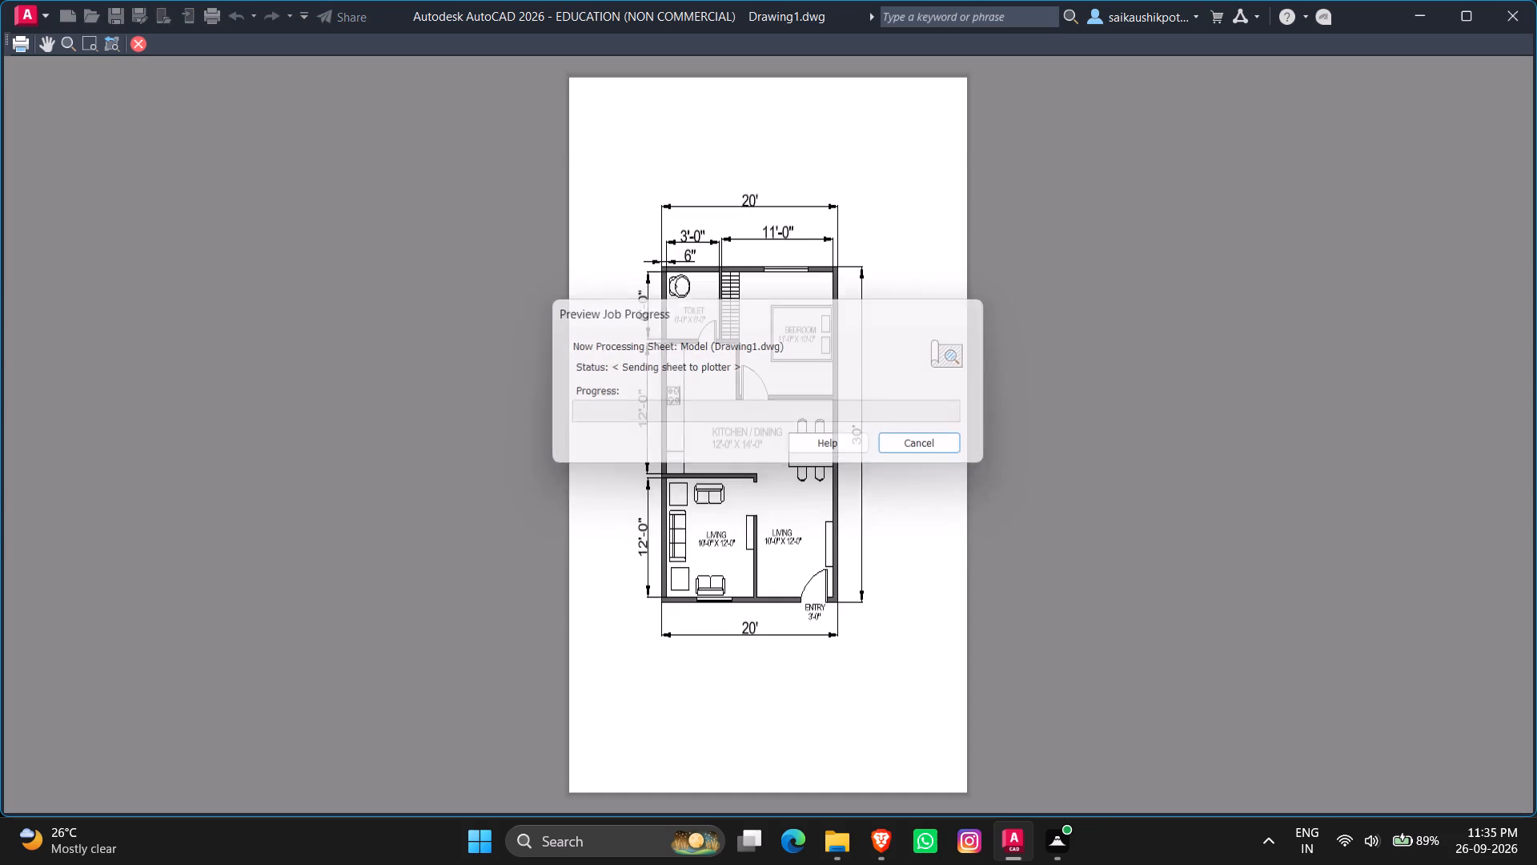
scroll(696, 437, "up", 2)
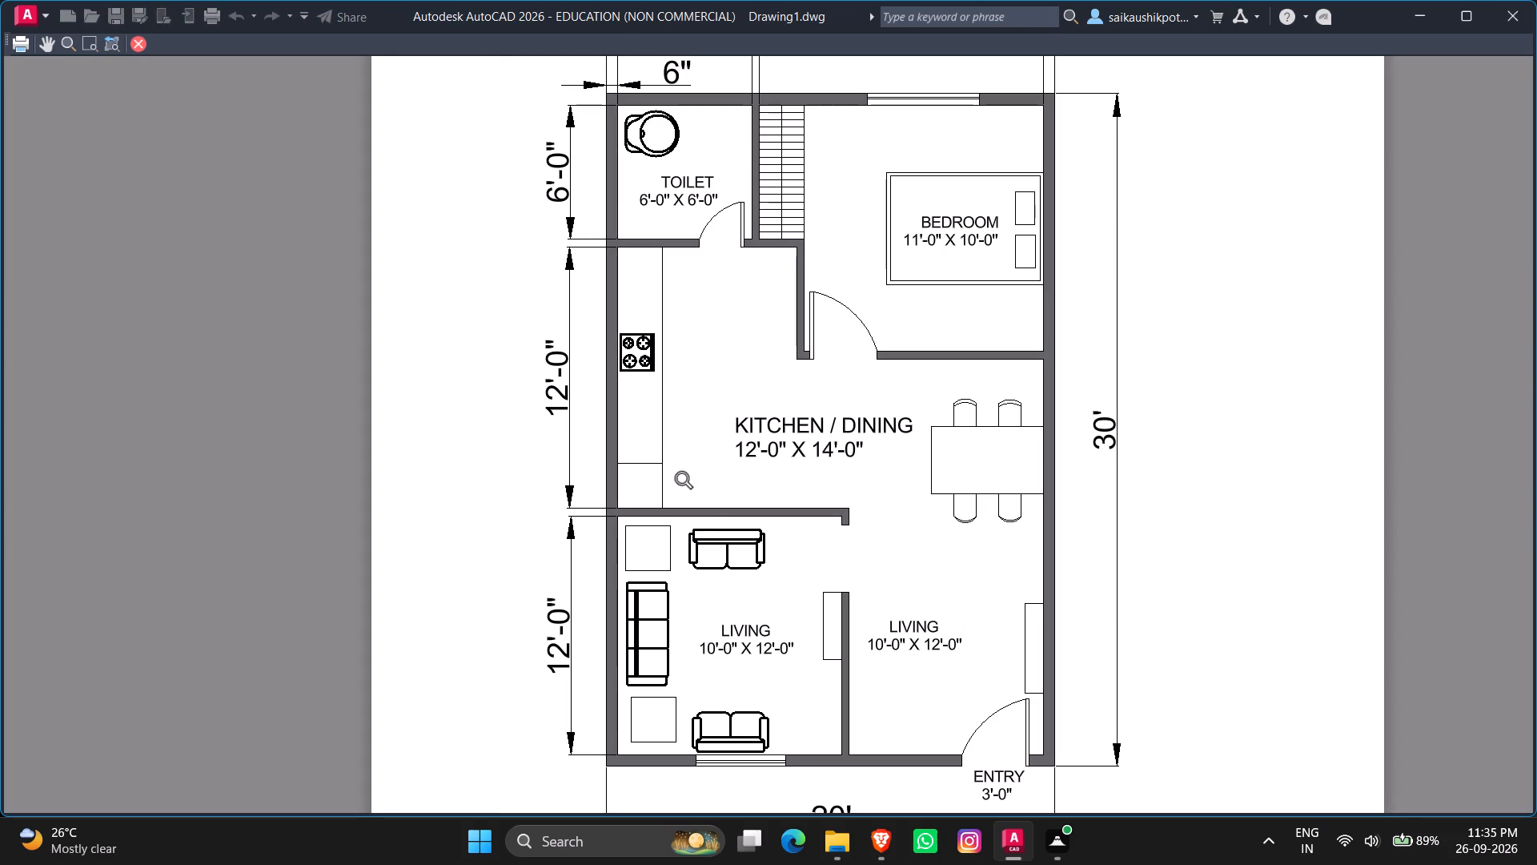
scroll(706, 523, "down", 1)
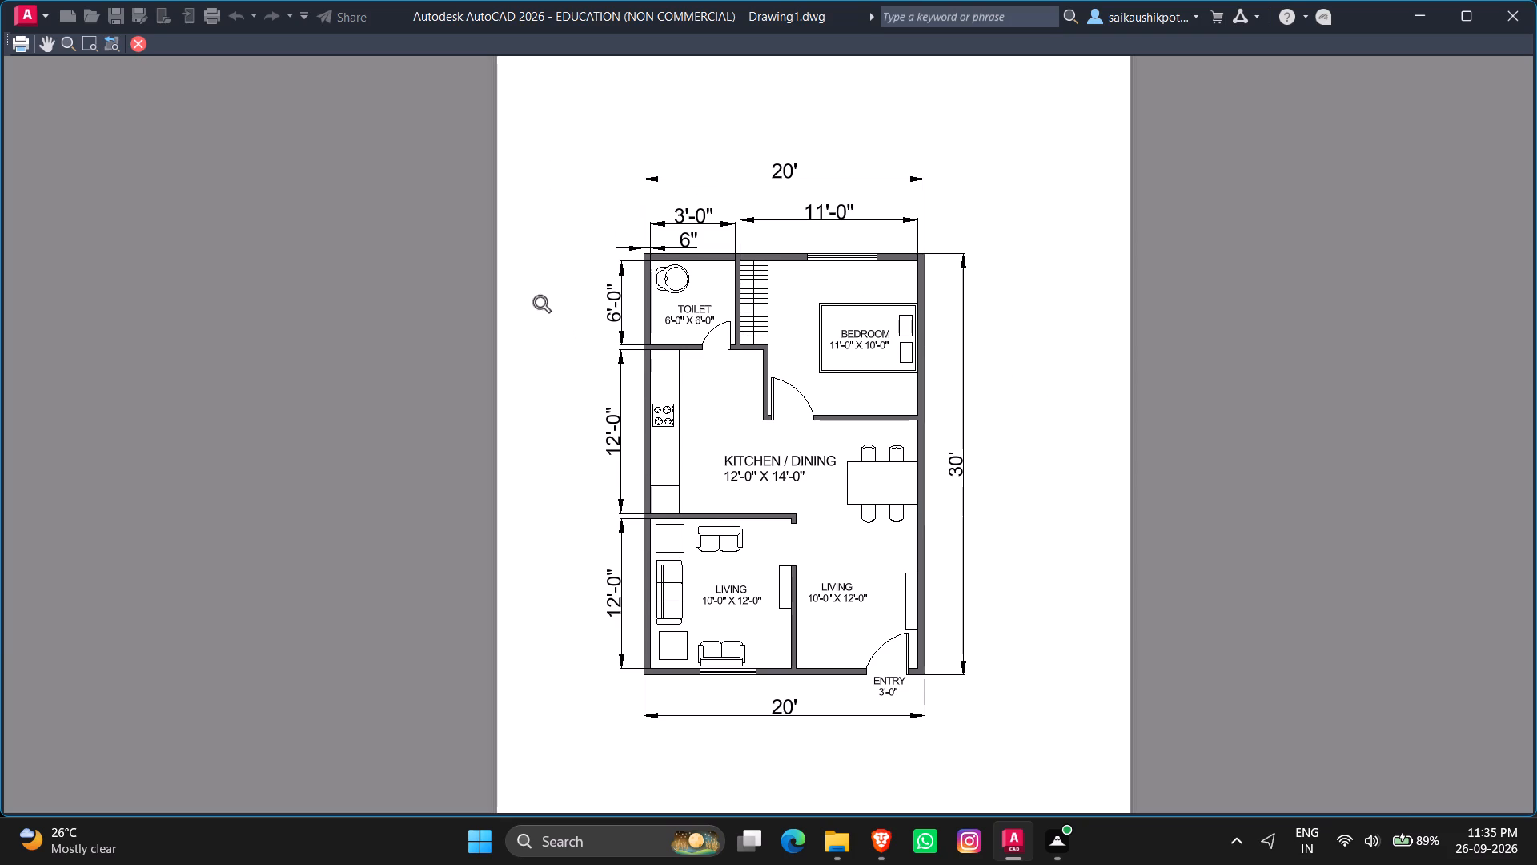
left_click(18, 42)
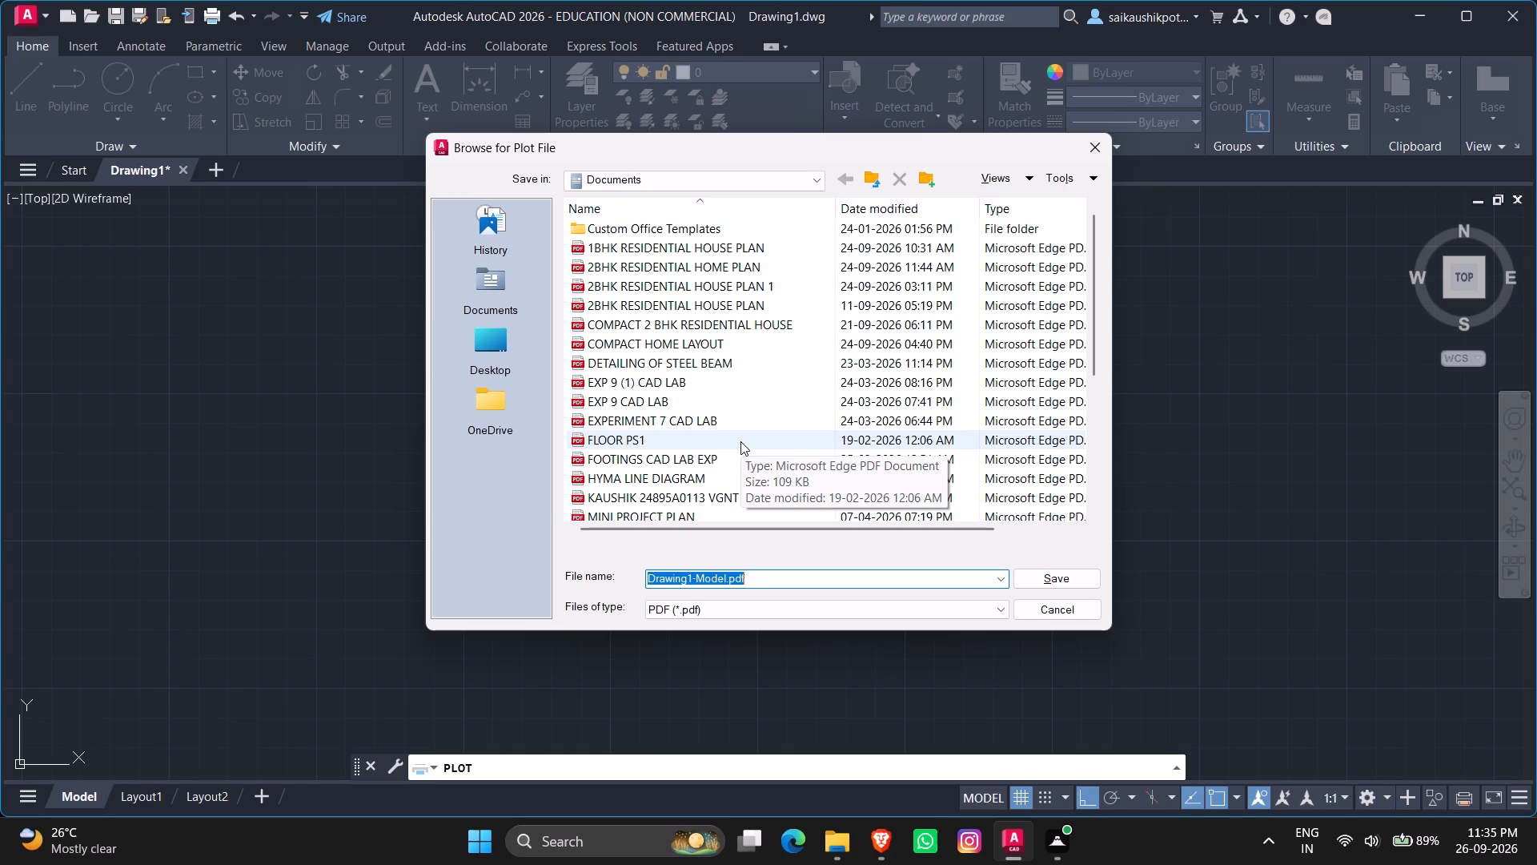
key("BackSpace")
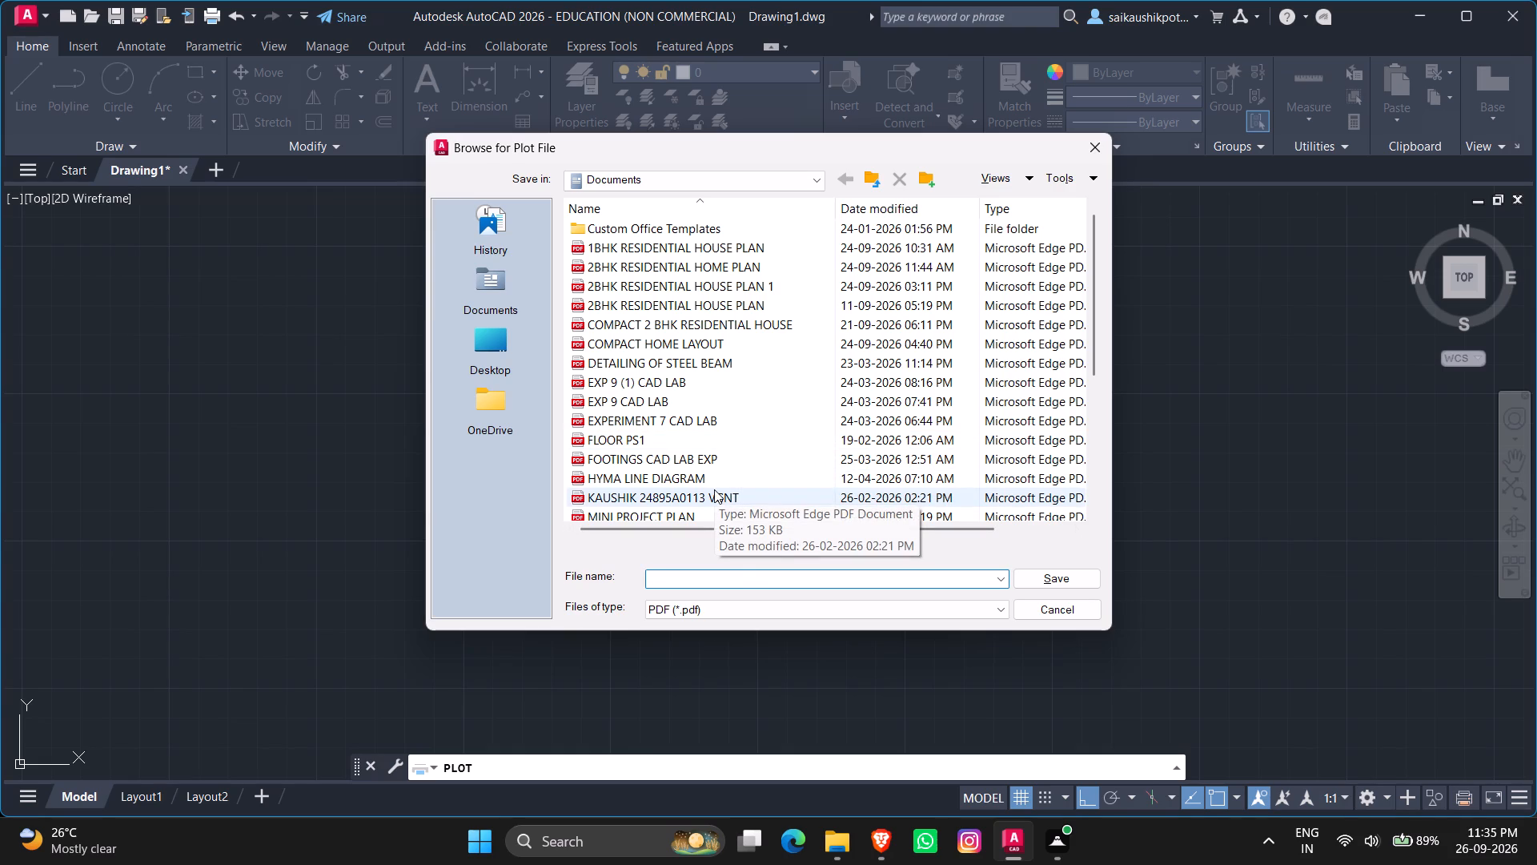
type("COMPACT")
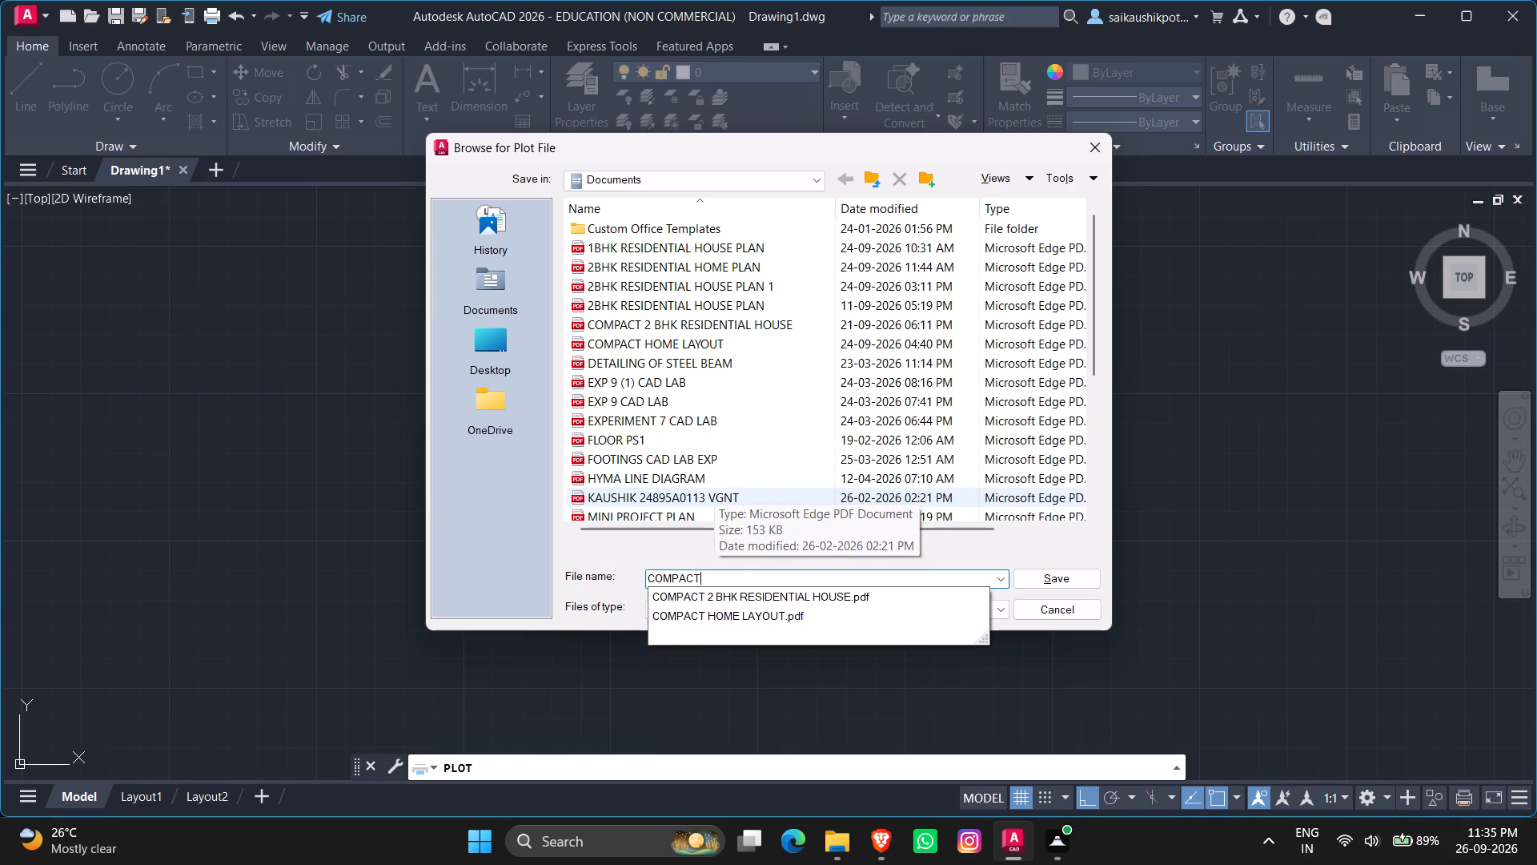
key("space")
type("FAMILY HOME")
key("space")
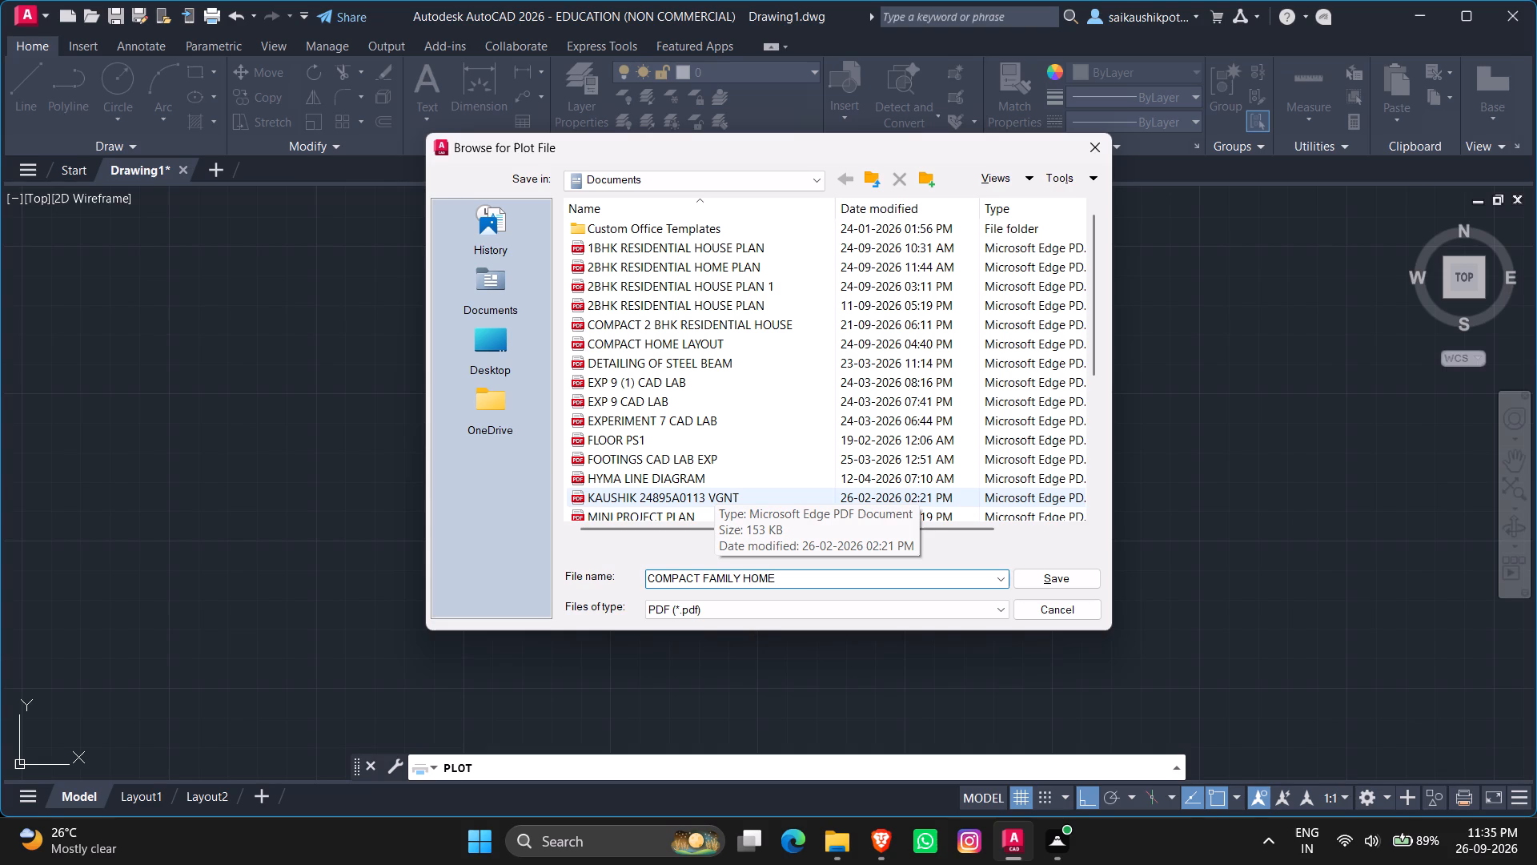
type("LAY")
key("space")
key("BackSpace")
type("OUT")
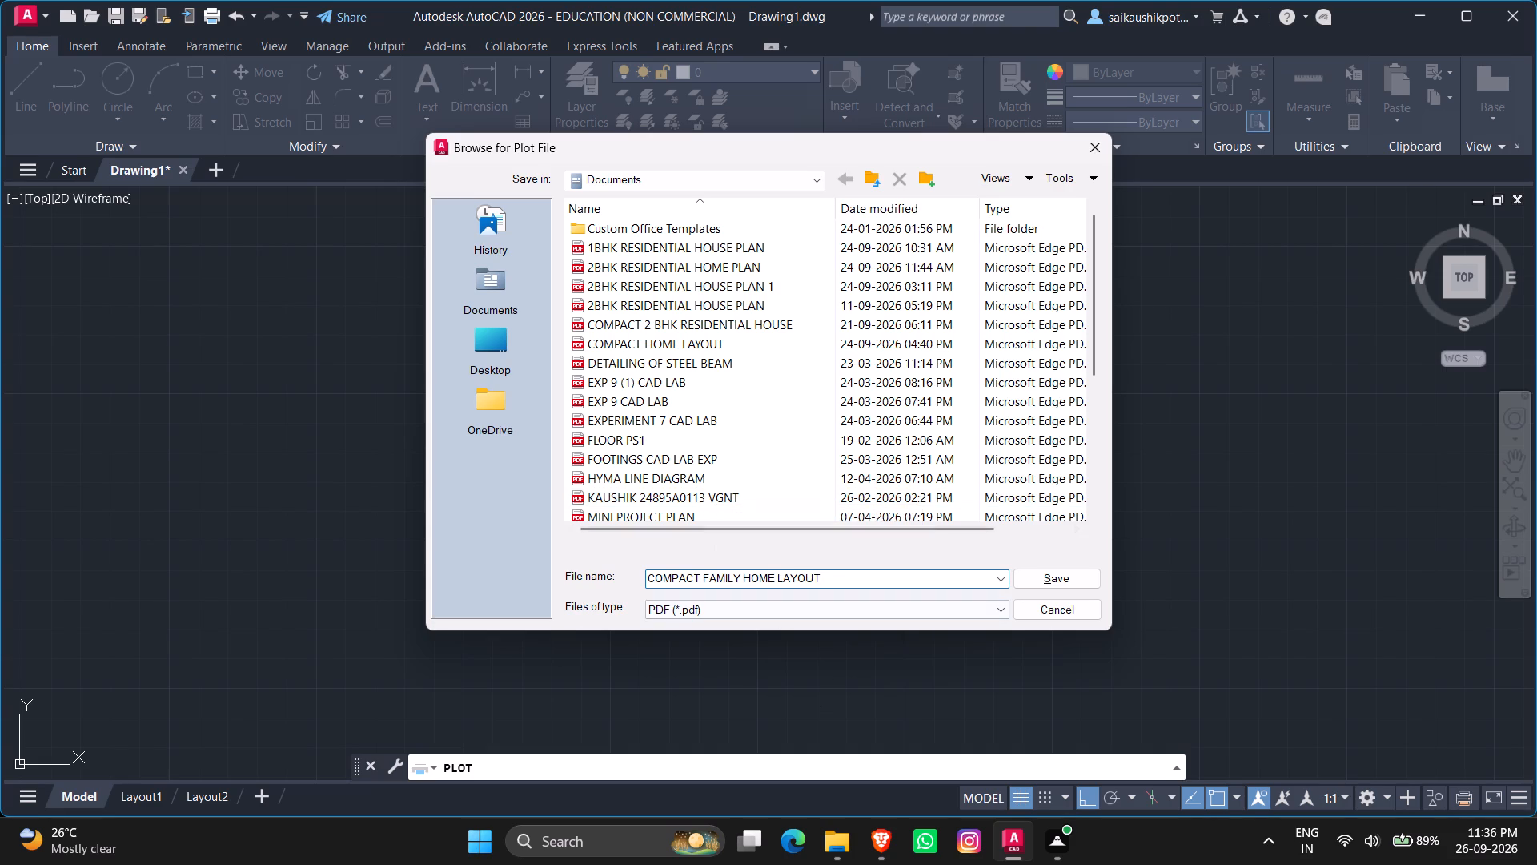
left_click_drag(833, 577, 605, 573)
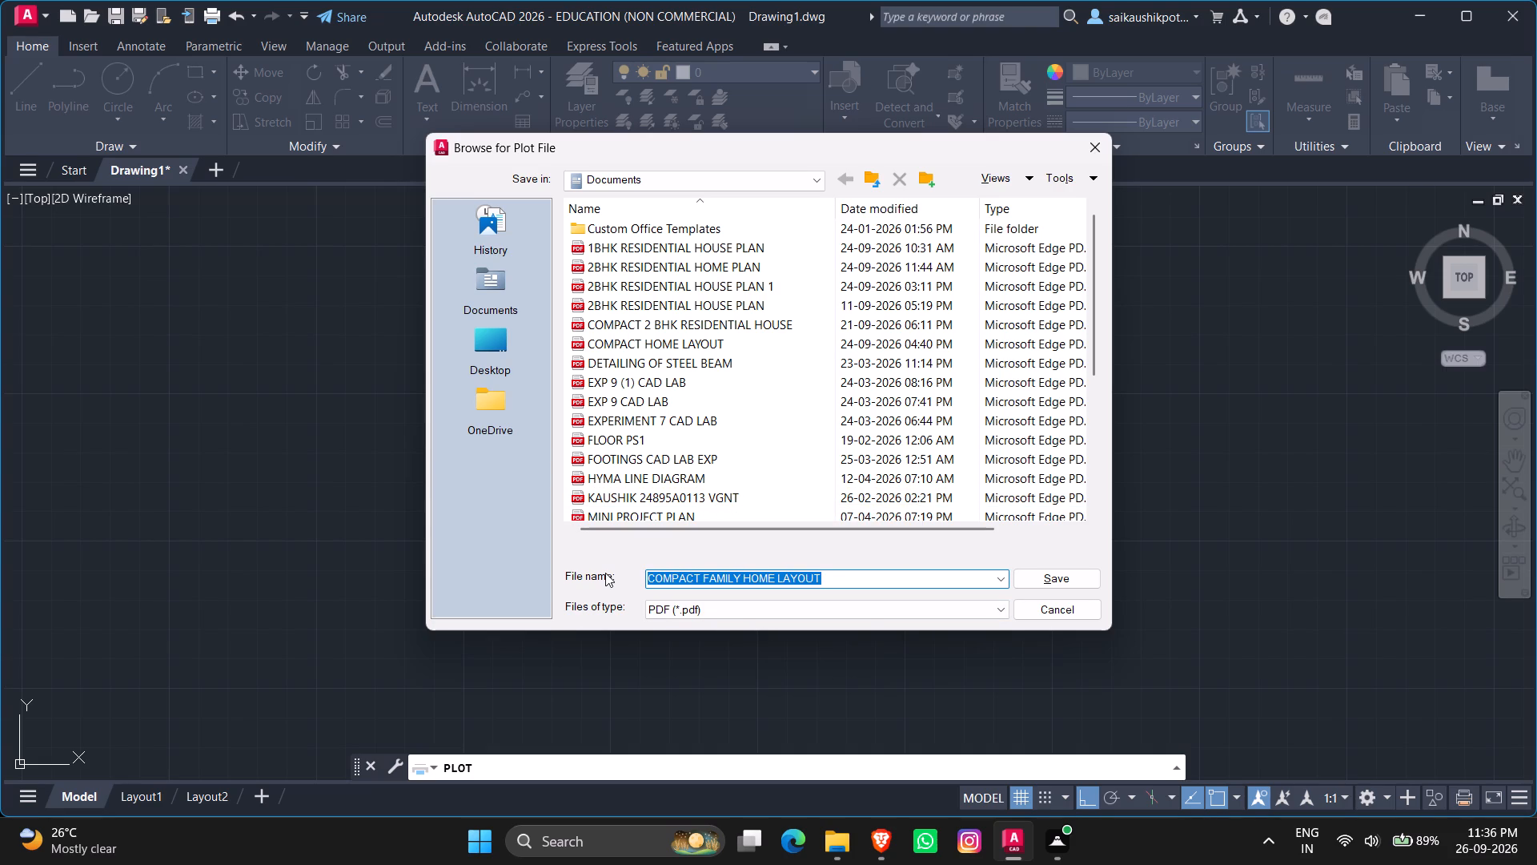
key("ctrl+c")
key("Return")
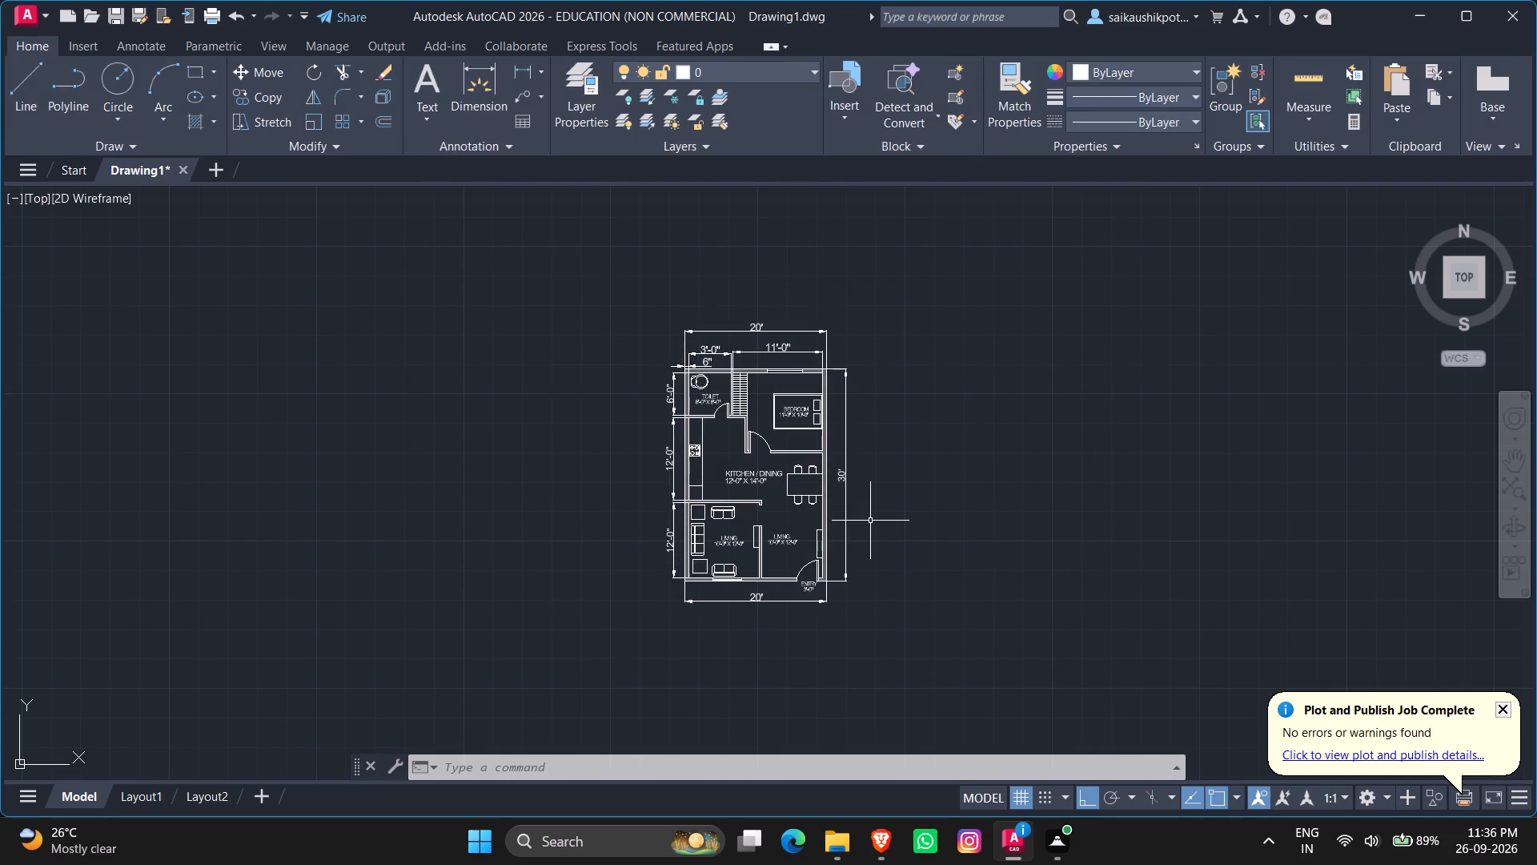
Close the plotted PDF in Microsoft Edge and return to AutoCAD.
key("ctrl+s")
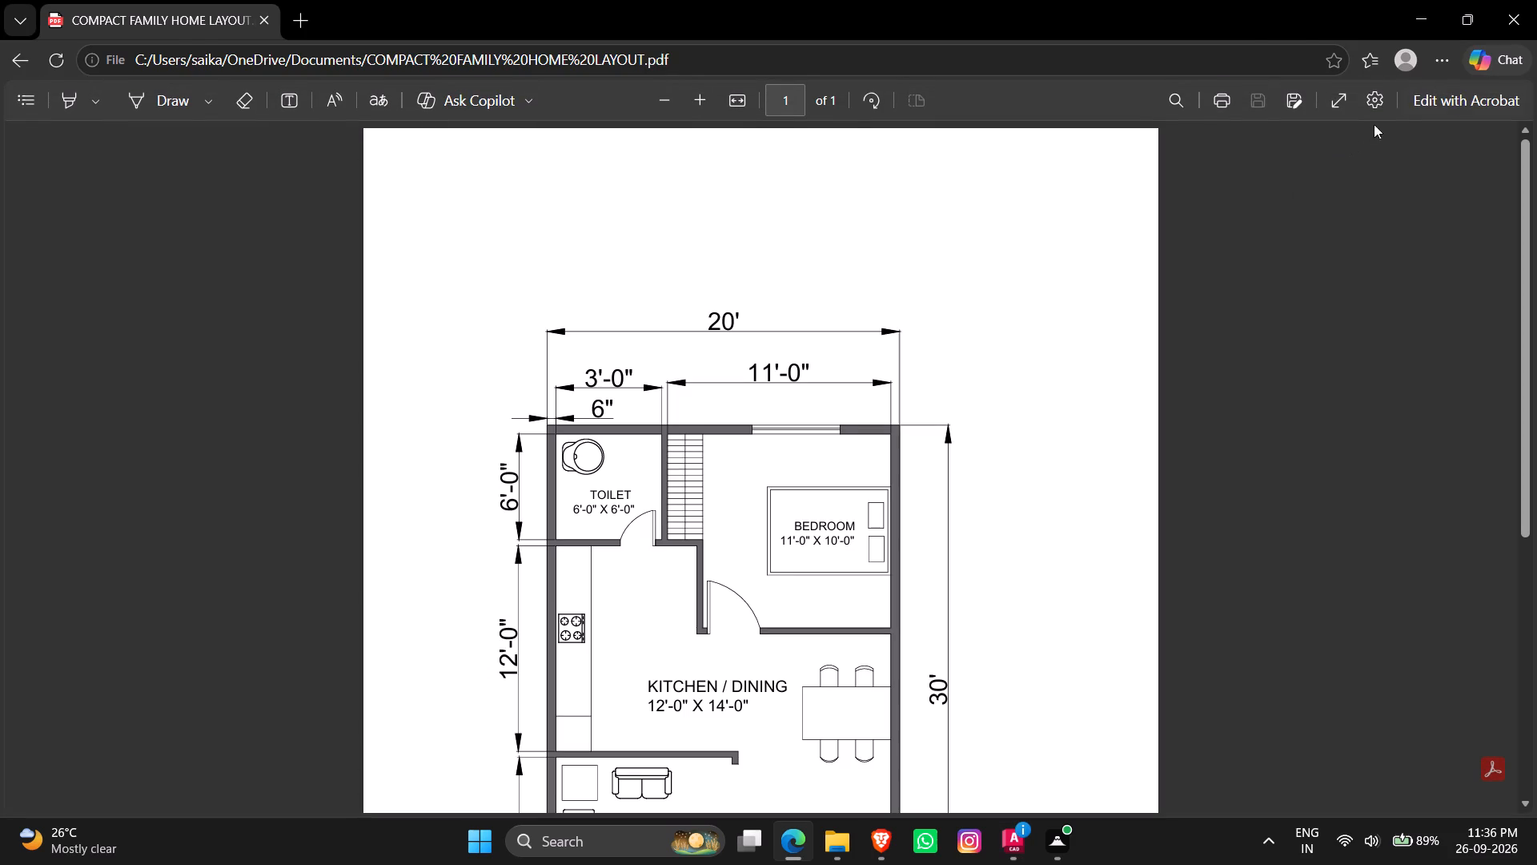
left_click(1523, 11)
Save the drawing in Documents as COMPACT FAMILY HOME LAYOUT in AutoCAD 2018 Drawing format, reusing the copied name.
key("ctrl+s")
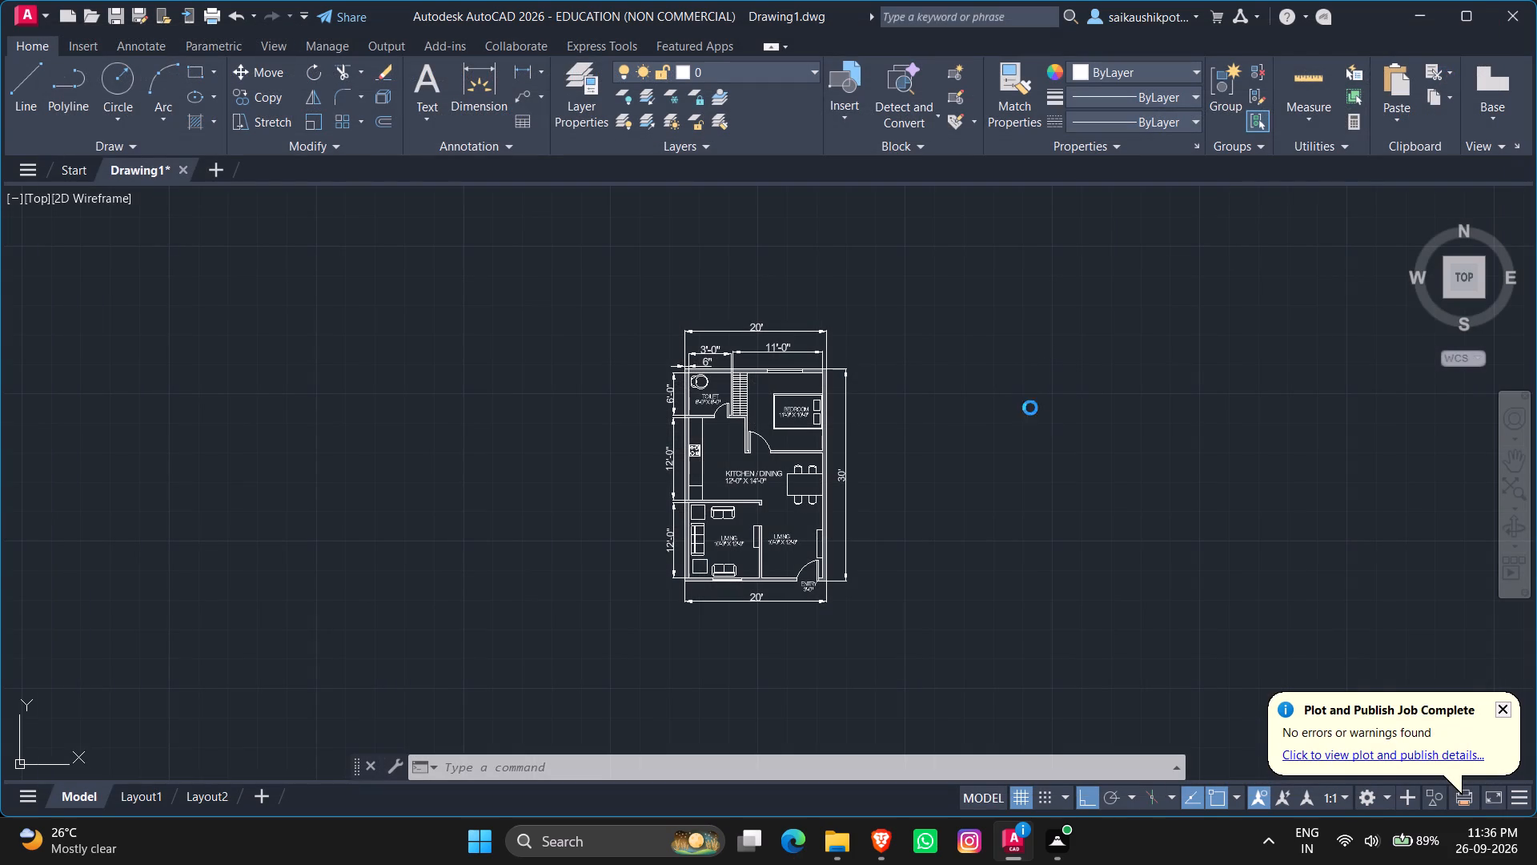
key("BackSpace")
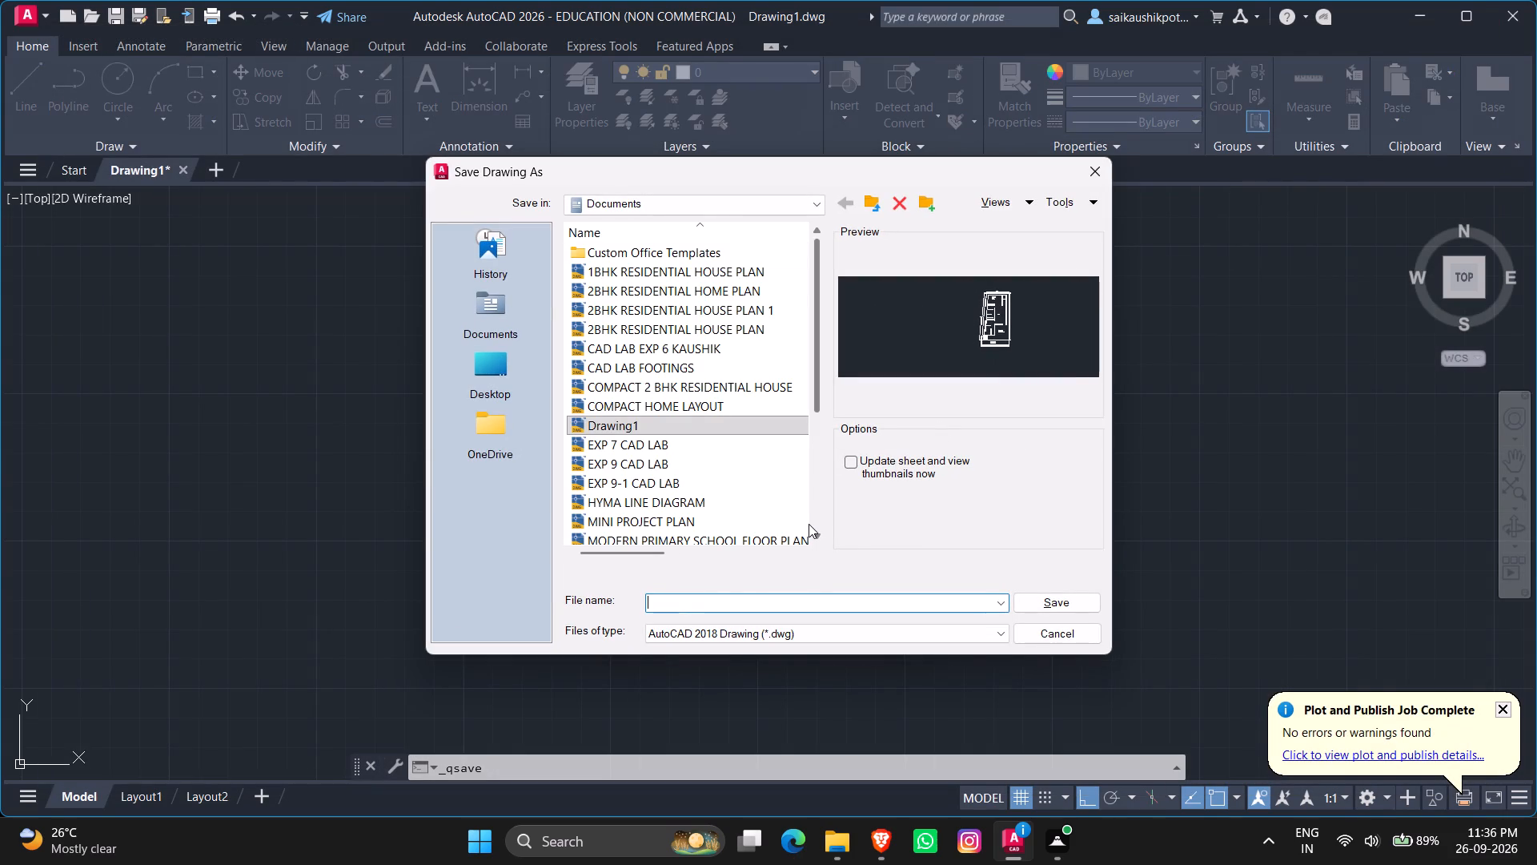
key("ctrl+v")
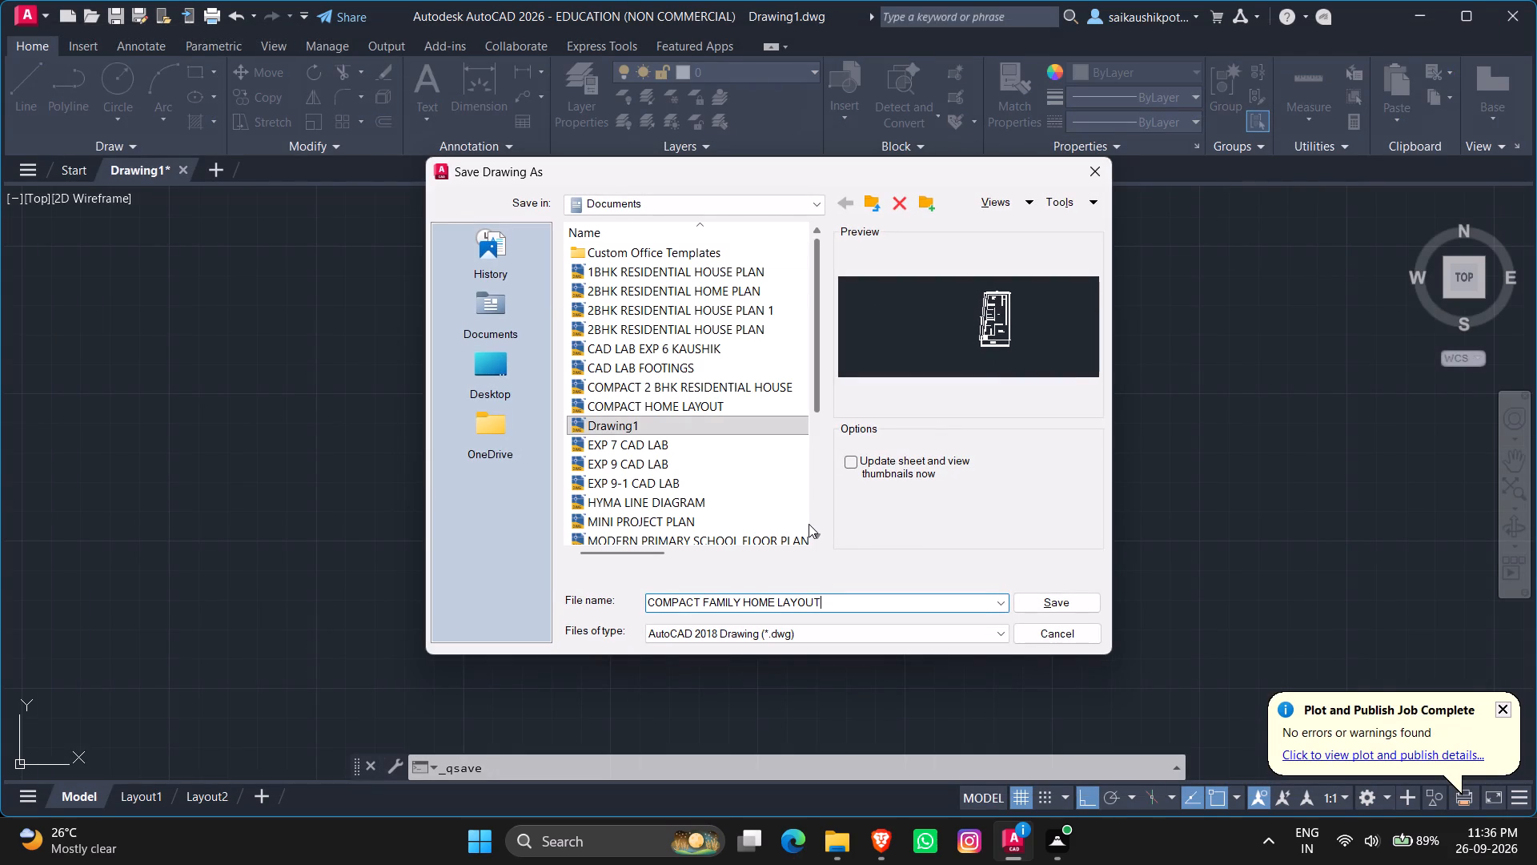
key("Return")
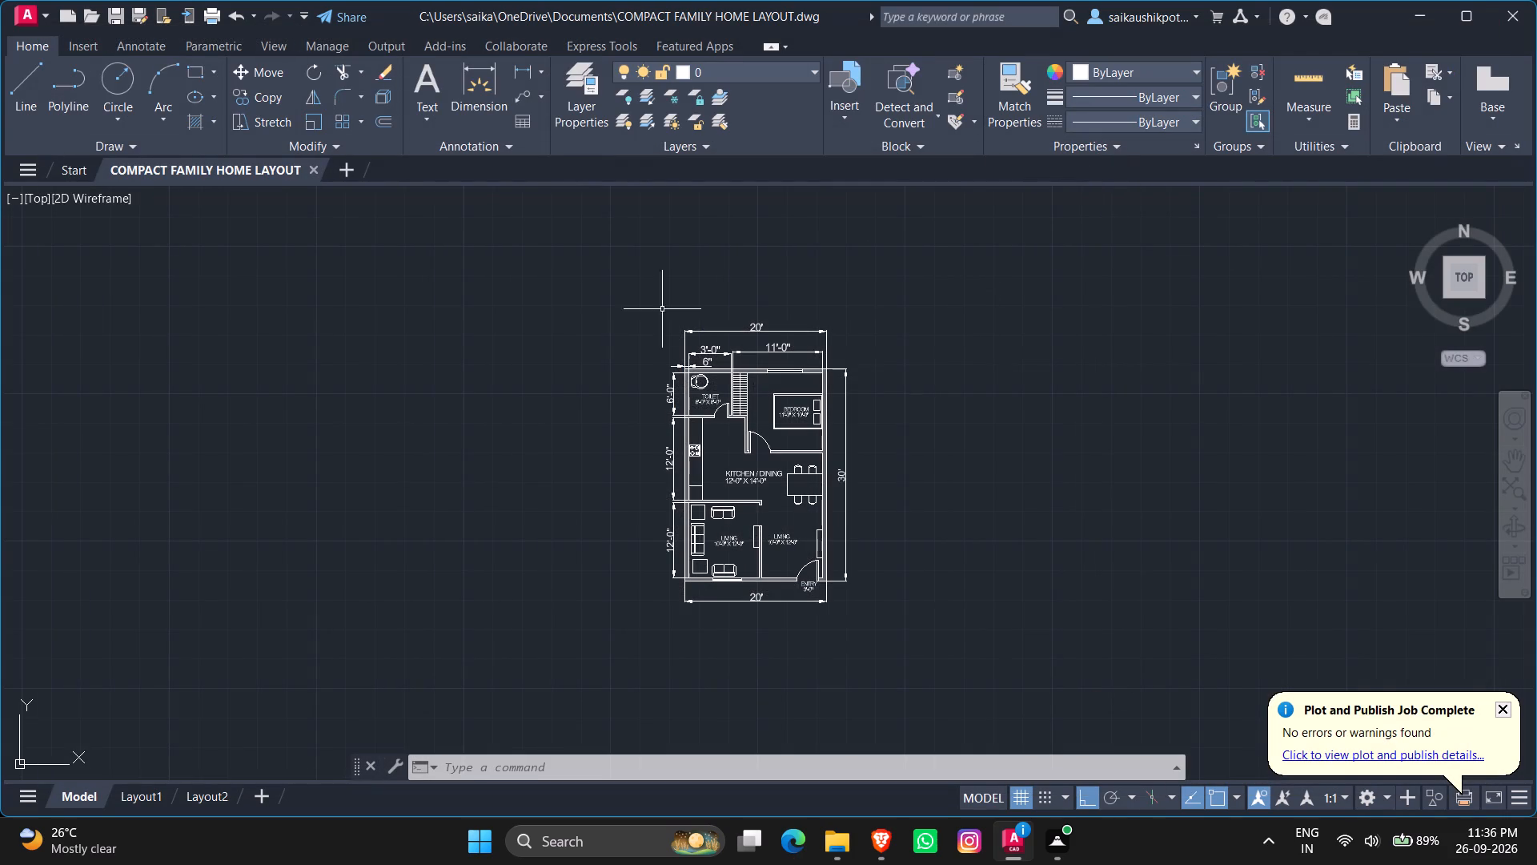